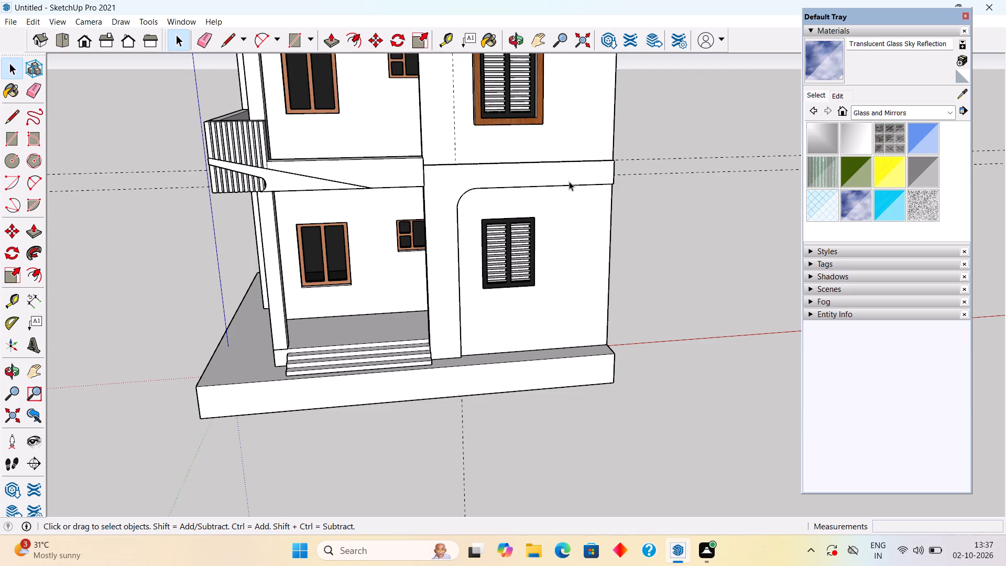
# Examine the raised band on the shuttered-window wall and its junction with the balcony parapet from several angles.
pyautogui.moveTo(508, 176); pyautogui.dragTo(441, 197, button='middle')
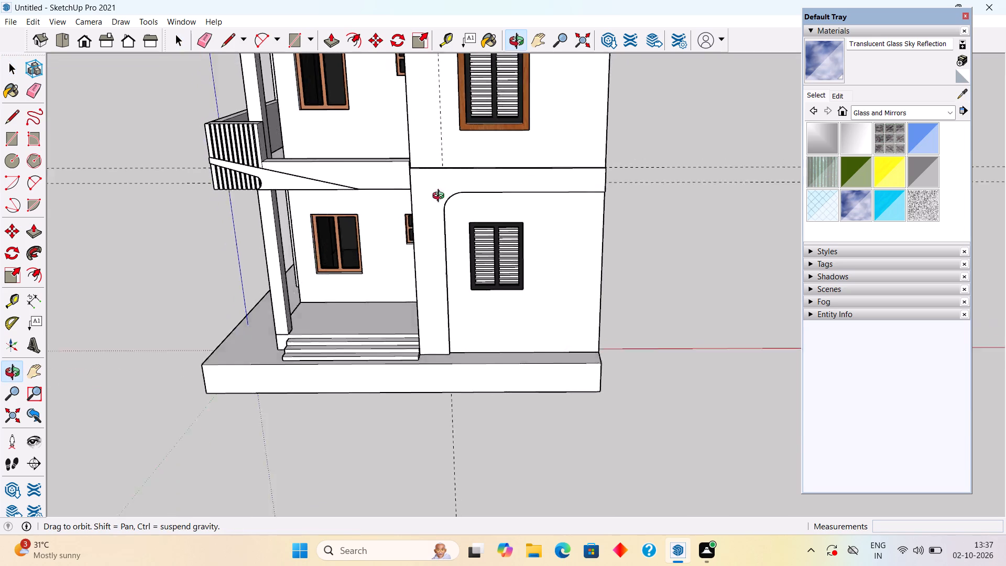
pyautogui.moveTo(441, 197); pyautogui.dragTo(304, 217, button='middle')
pyautogui.scroll(7, 401, 140)
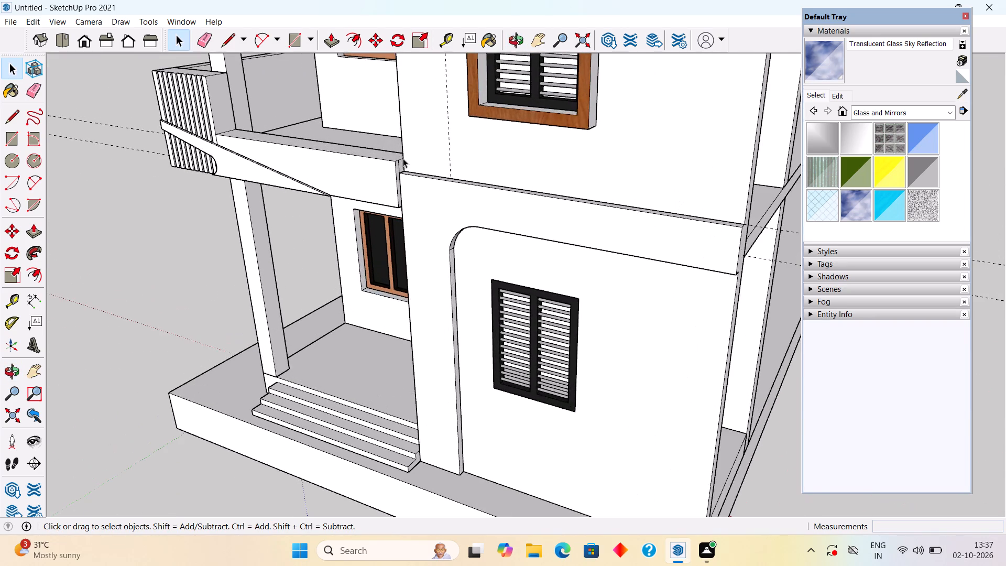
pyautogui.scroll(1, 403, 158)
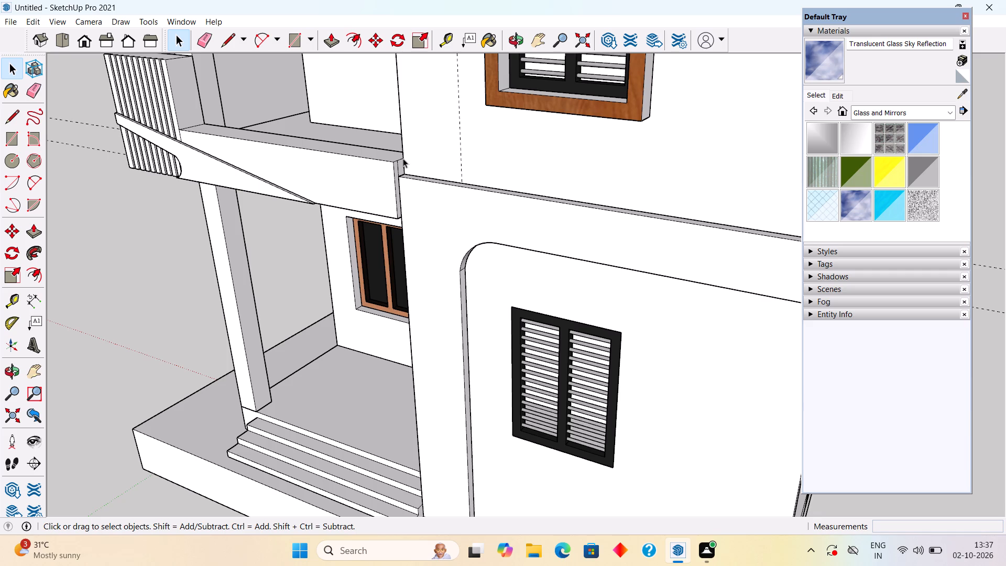
pyautogui.scroll(-4, 403, 158)
pyautogui.scroll(-1, 447, 199)
pyautogui.moveTo(421, 209); pyautogui.dragTo(261, 222, button='middle')
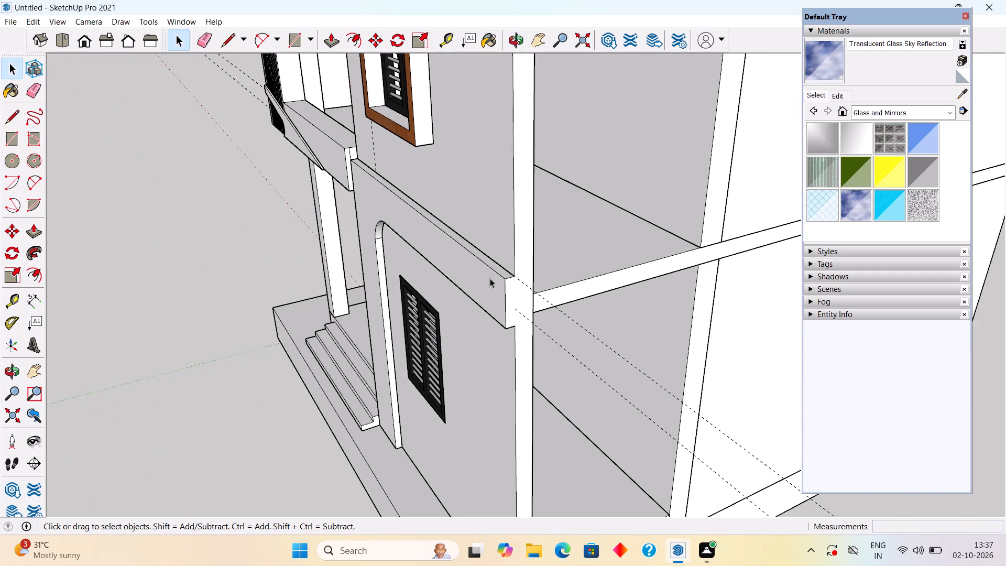
pyautogui.moveTo(579, 286); pyautogui.dragTo(764, 294, button='middle')
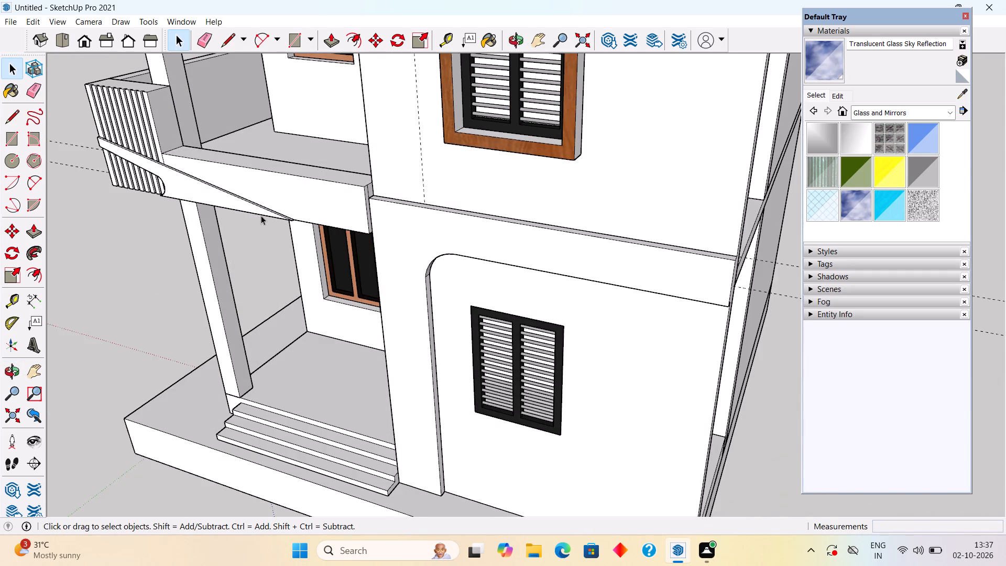
# Select the two horizontal guide lines along the band and move them about 6 3/8" outward from the facade along the green axis.
pyautogui.moveTo(261, 214); pyautogui.dragTo(418, 200, button='middle')
pyautogui.scroll(-4, 418, 200)
pyautogui.moveTo(265, 253); pyautogui.dragTo(535, 240, button='middle')
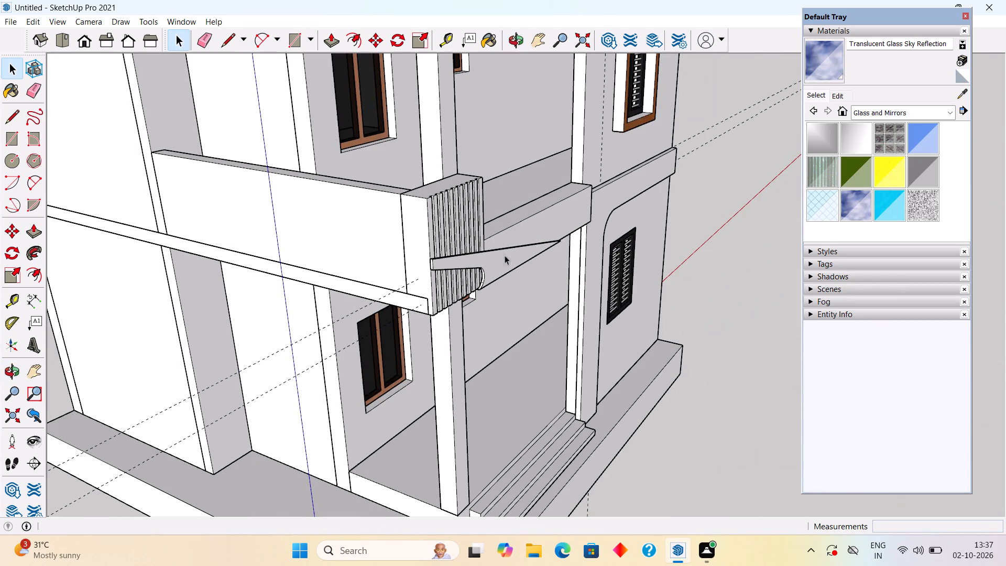
pyautogui.click(360, 308)
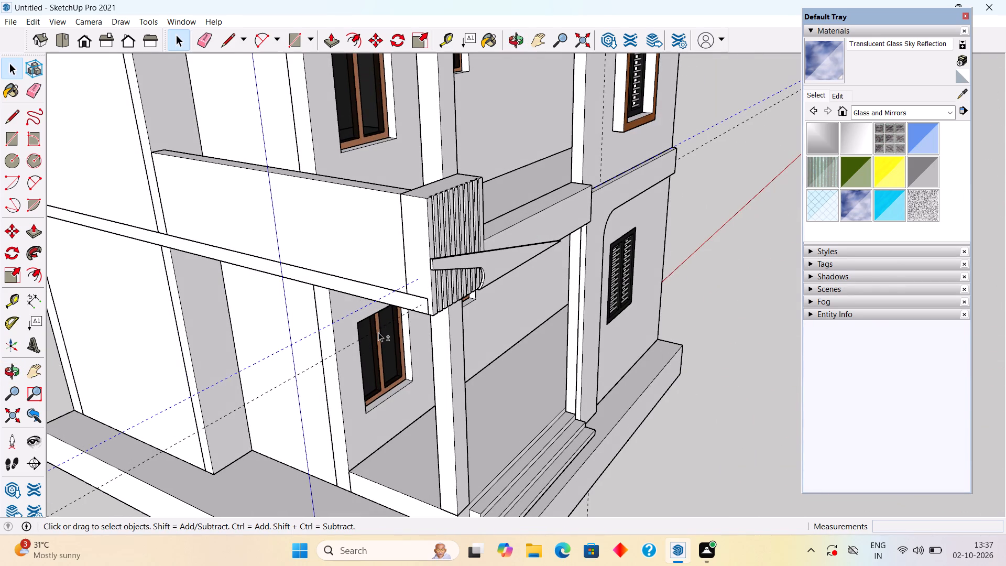
pyautogui.keyDown('shift'); pyautogui.click(352, 343); pyautogui.keyUp('shift')
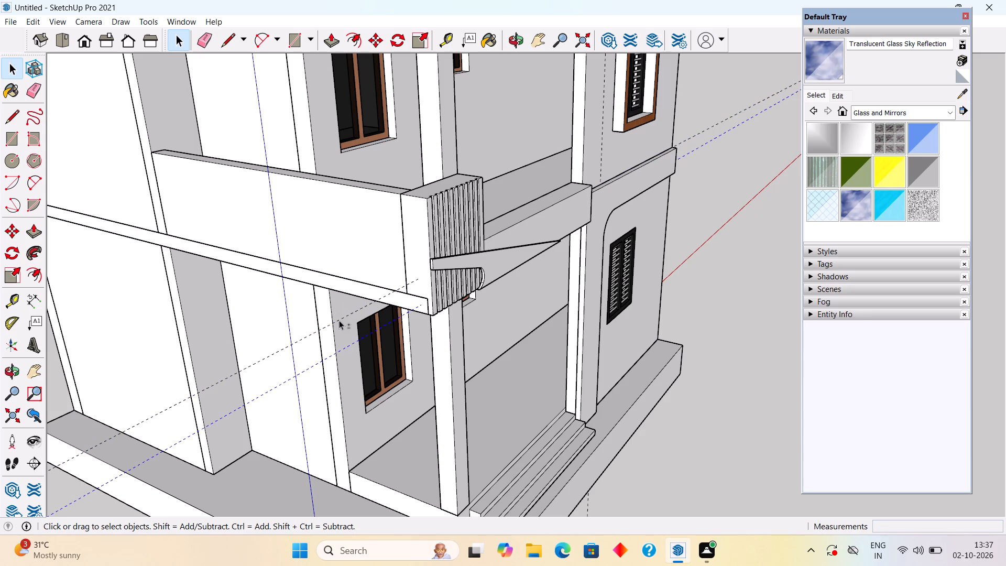
pyautogui.keyDown('shift'); pyautogui.click(339, 320); pyautogui.keyUp('shift')
pyautogui.press('m')
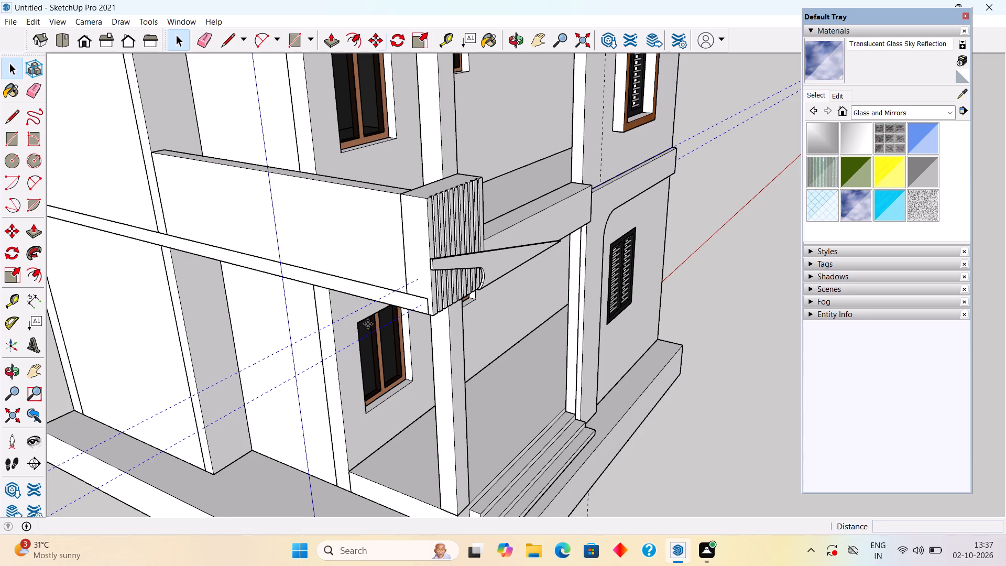
pyautogui.click(412, 287)
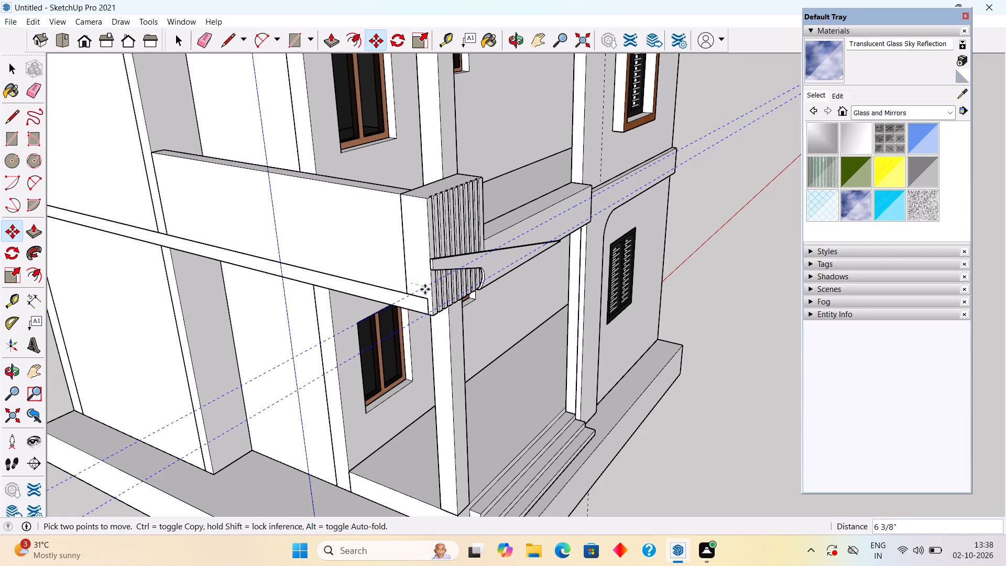
pyautogui.click(425, 289)
pyautogui.press('space')
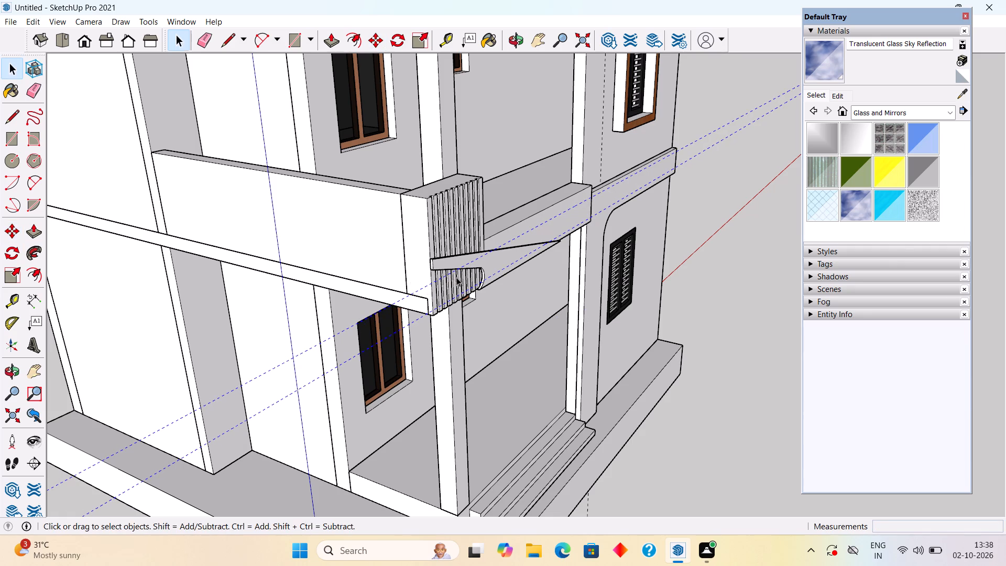
# Move the two selected horizontal guides about 6 5/16" back toward the house along the green axis.
pyautogui.moveTo(448, 282); pyautogui.dragTo(563, 280, button='middle')
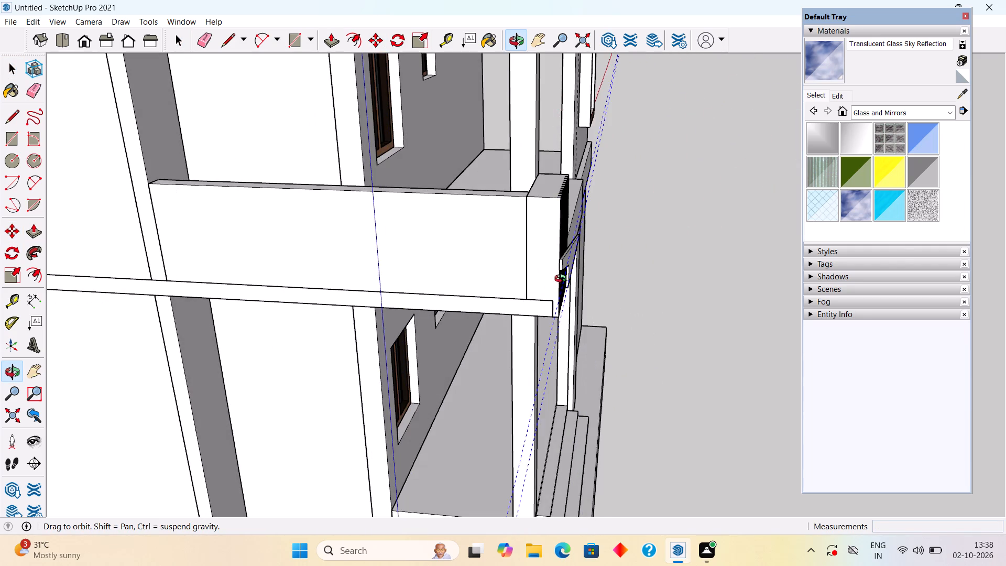
pyautogui.moveTo(563, 280); pyautogui.dragTo(570, 282, button='middle')
pyautogui.scroll(2, 588, 277)
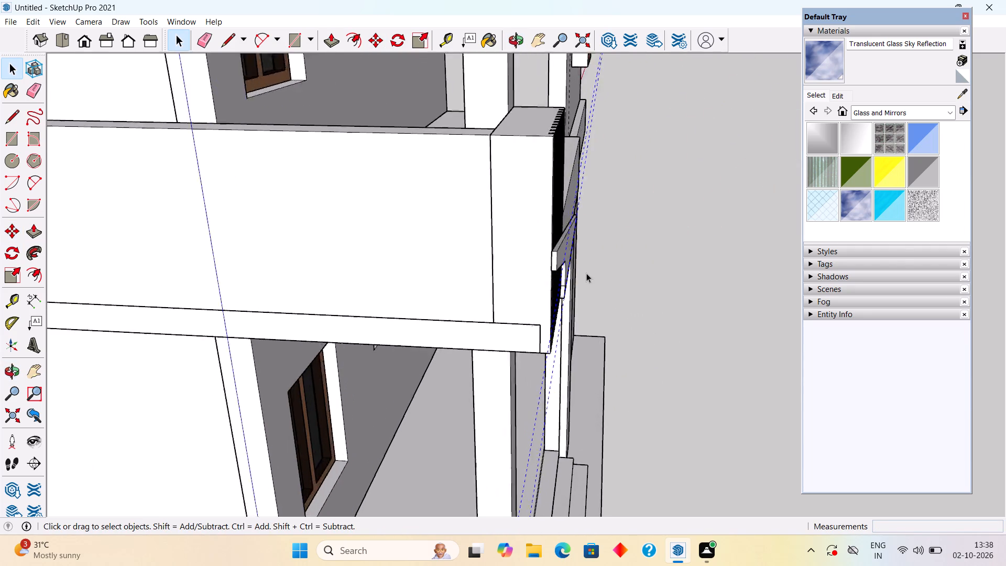
pyautogui.scroll(7, 586, 273)
pyautogui.scroll(3, 546, 250)
pyautogui.scroll(2, 590, 246)
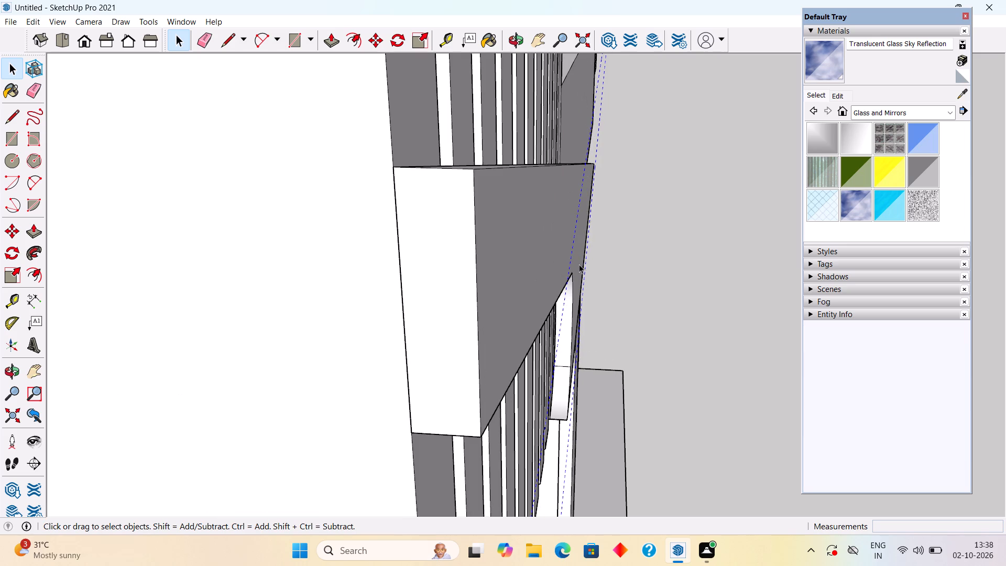
pyautogui.press('m')
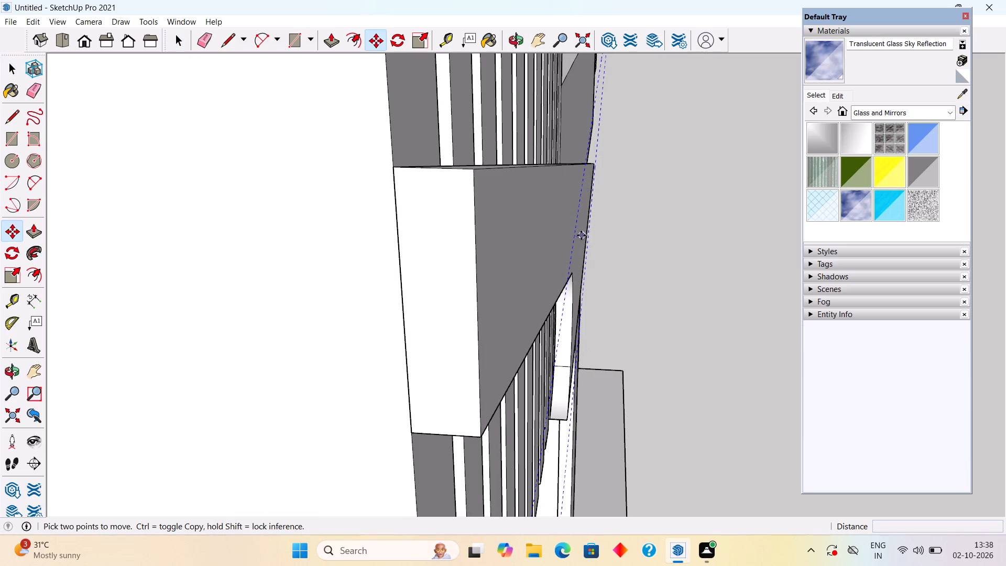
pyautogui.click(576, 236)
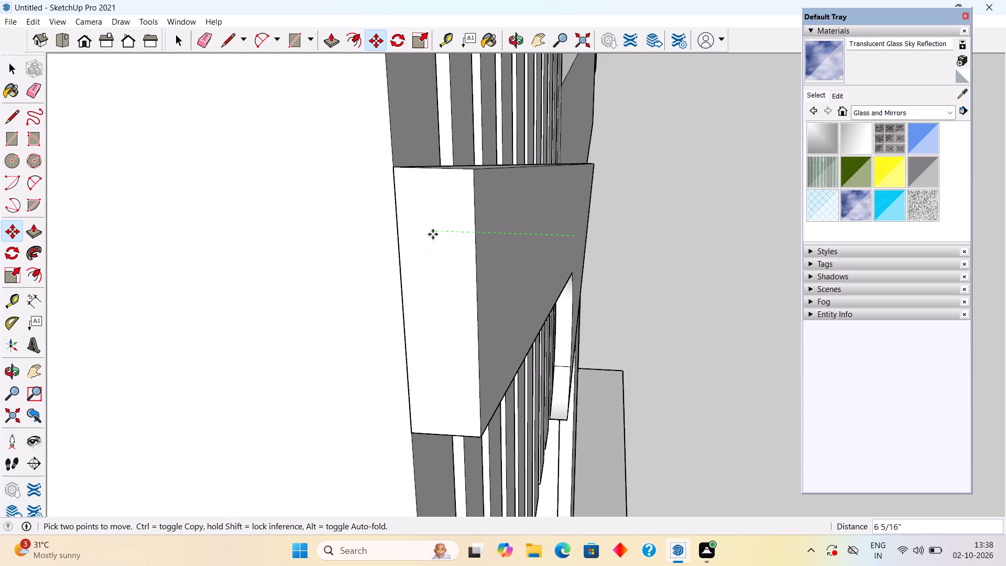
pyautogui.click(433, 234)
pyautogui.scroll(-10, 717, 244)
pyautogui.press('space')
# Move the two selected horizontal guides about 5 7/8" outward along the green axis, in front of the balcony parapet.
pyautogui.moveTo(668, 258); pyautogui.dragTo(603, 258, button='middle')
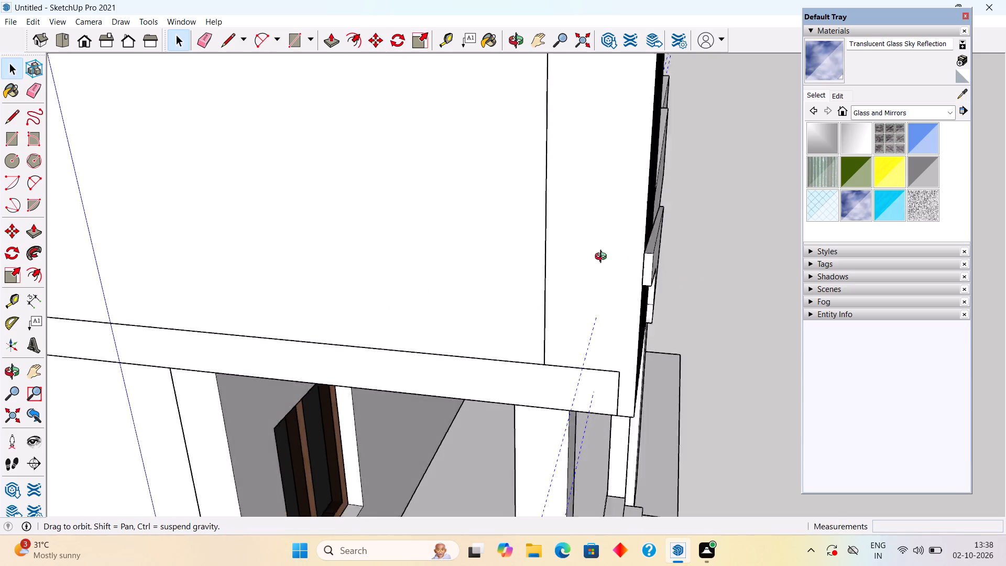
pyautogui.moveTo(603, 258); pyautogui.dragTo(427, 288, button='middle')
pyautogui.scroll(-3, 449, 283)
pyautogui.scroll(-8, 565, 213)
pyautogui.moveTo(541, 282); pyautogui.dragTo(535, 281, button='middle')
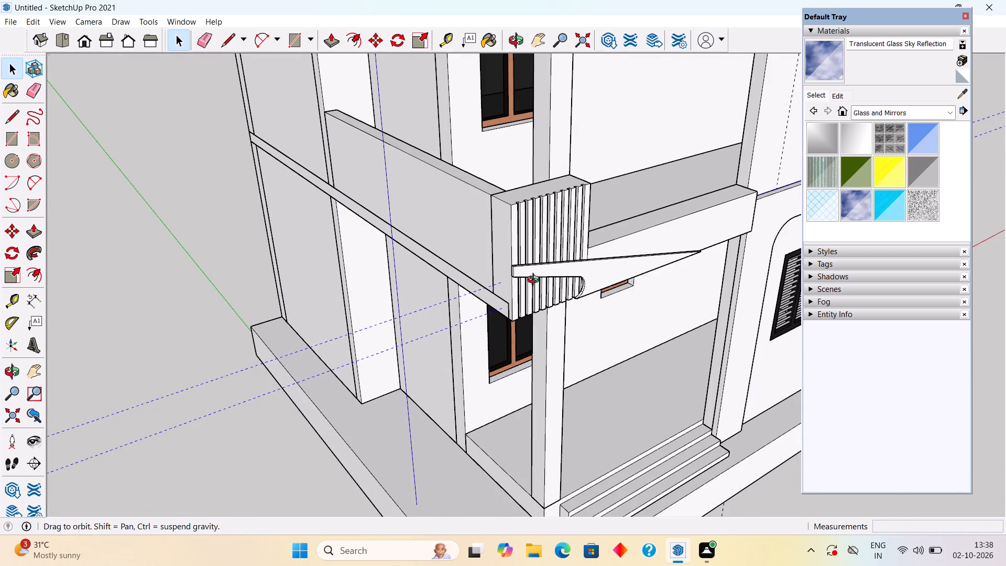
pyautogui.moveTo(535, 281); pyautogui.dragTo(265, 260, button='middle')
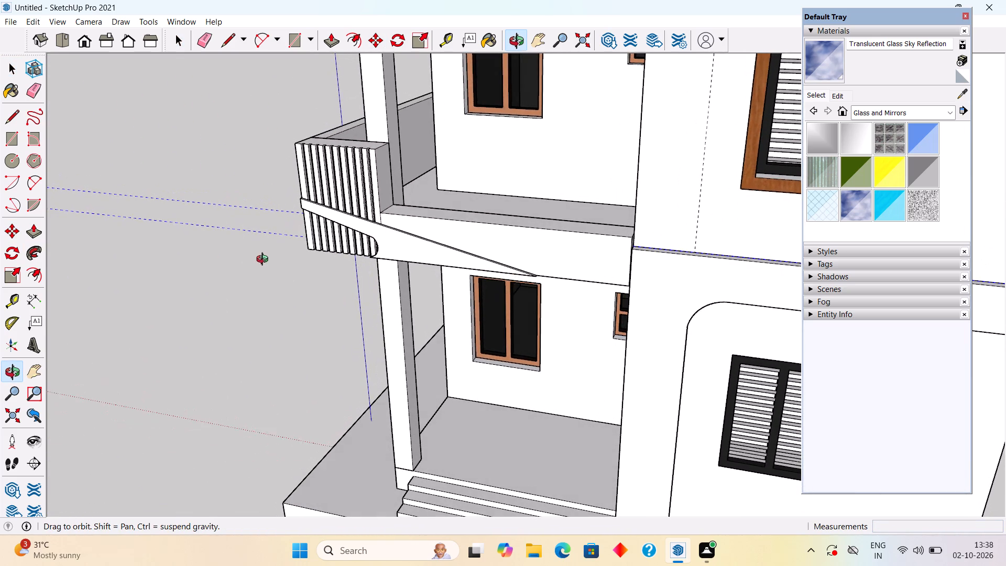
pyautogui.moveTo(265, 260); pyautogui.dragTo(265, 259, button='middle')
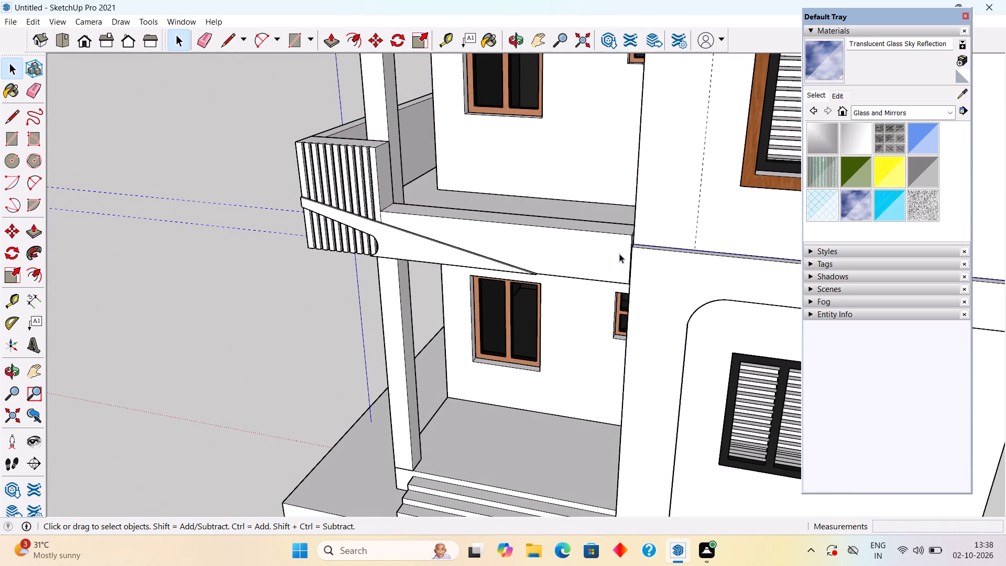
pyautogui.scroll(7, 632, 255)
pyautogui.scroll(-5, 636, 248)
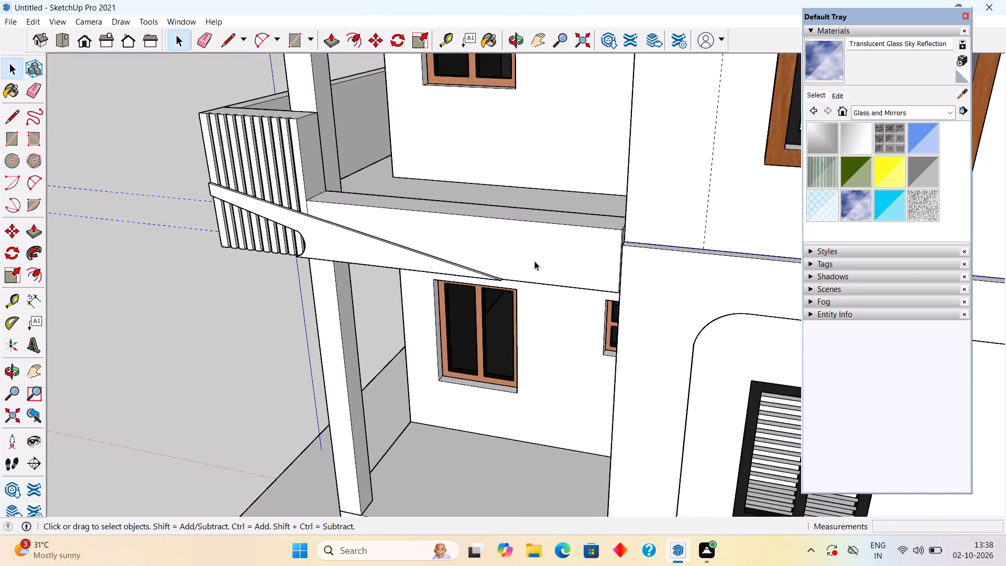
pyautogui.moveTo(533, 261); pyautogui.dragTo(680, 230, button='middle')
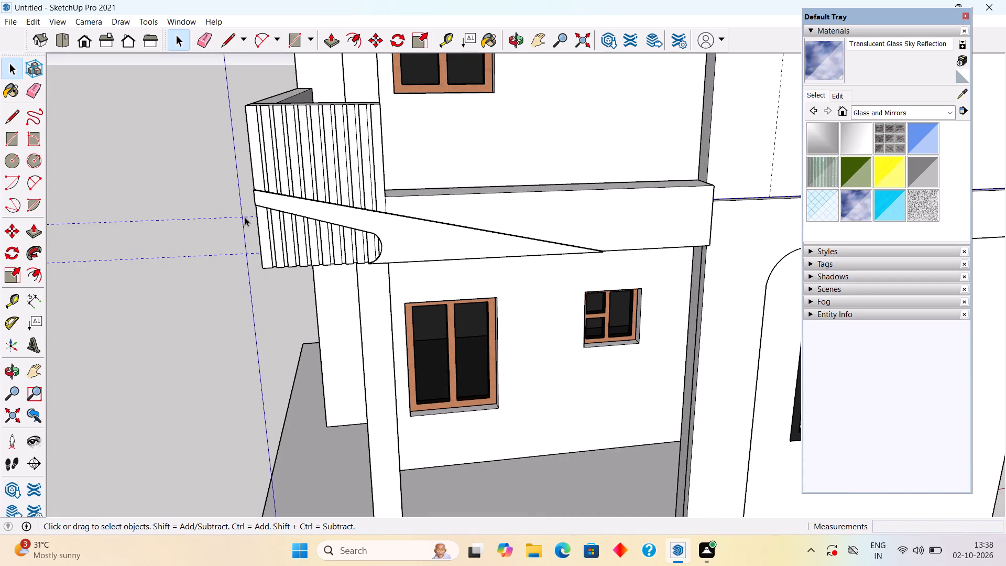
pyautogui.press('m')
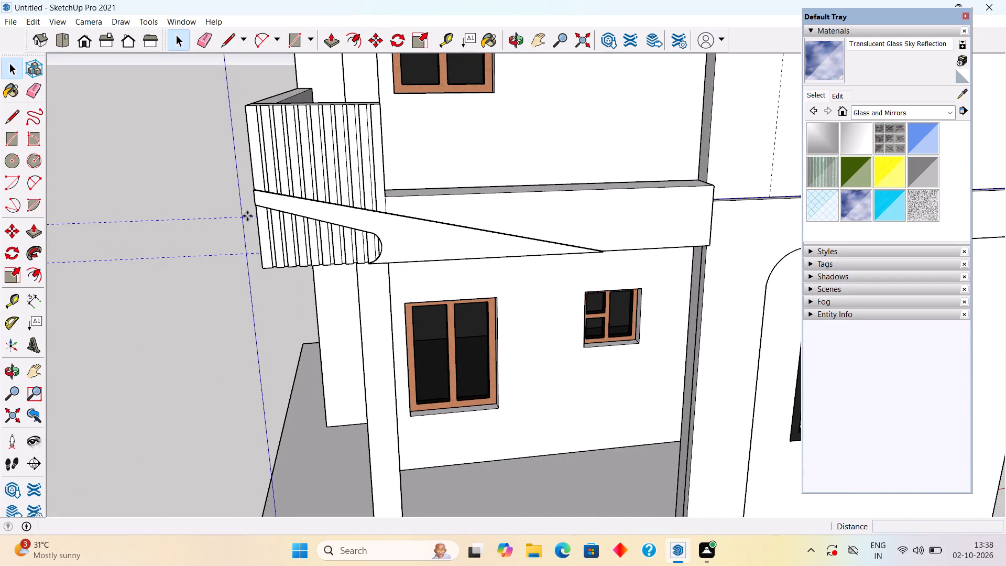
pyautogui.click(244, 216)
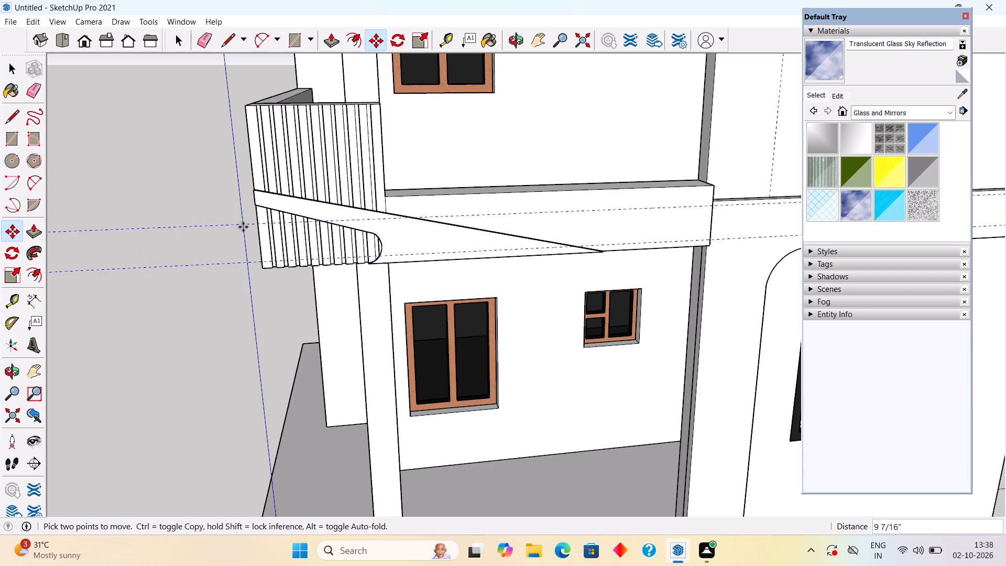
pyautogui.scroll(7, 274, 217)
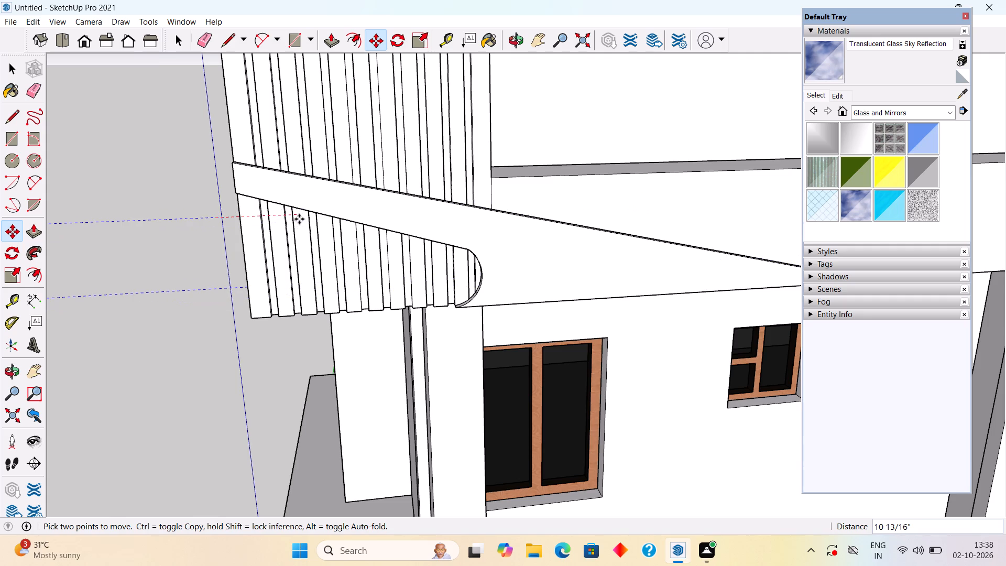
pyautogui.click(208, 228)
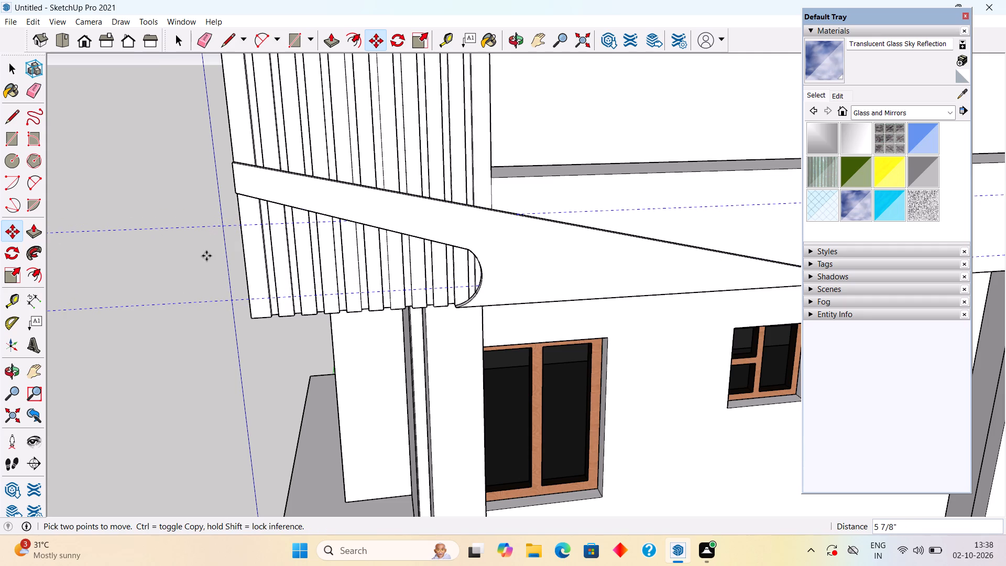
pyautogui.press('space')
# Examine the two guides against the balcony parapet and the rounded band, looking from the front, below and above.
pyautogui.scroll(-10, 659, 182)
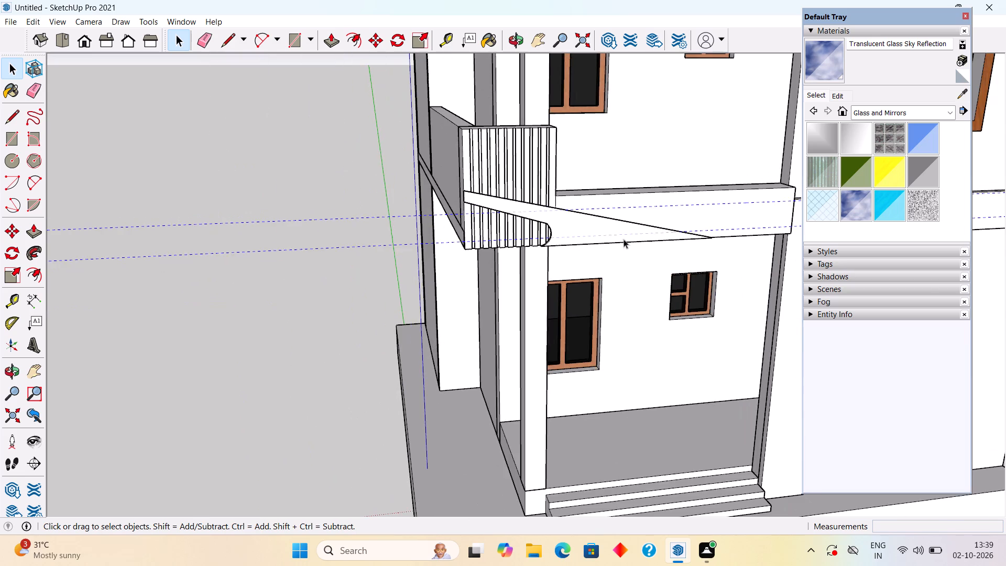
pyautogui.moveTo(545, 240); pyautogui.dragTo(405, 235, button='middle')
pyautogui.scroll(-4, 411, 235)
pyautogui.scroll(3, 622, 237)
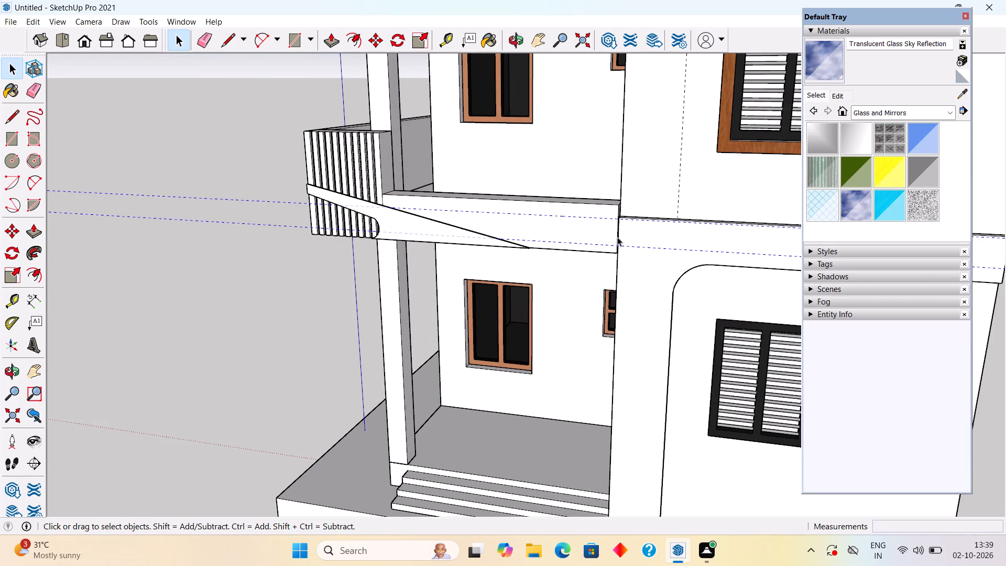
pyautogui.scroll(2, 608, 241)
pyautogui.moveTo(610, 236); pyautogui.dragTo(673, 219, button='middle')
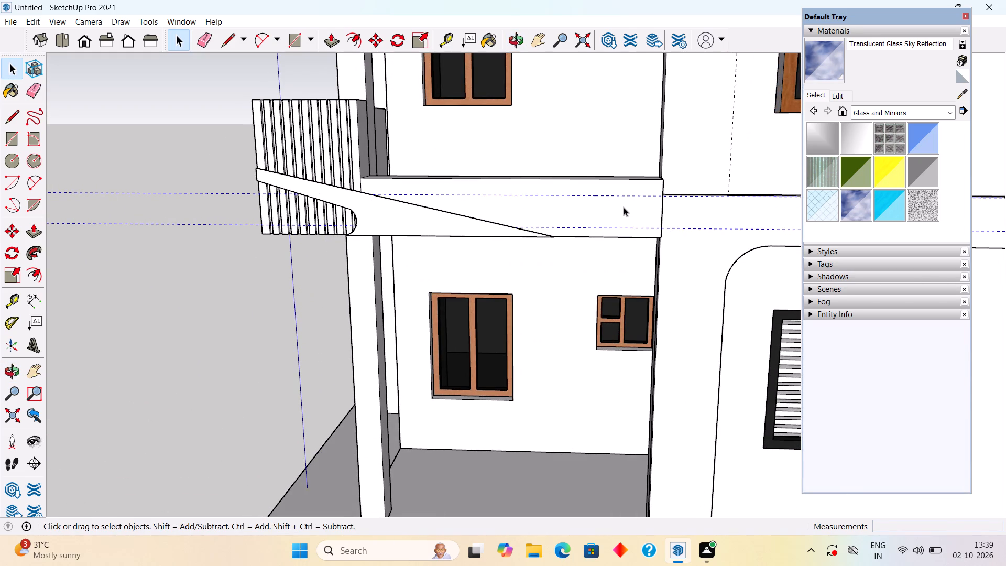
pyautogui.scroll(-4, 620, 206)
pyautogui.scroll(-2, 702, 239)
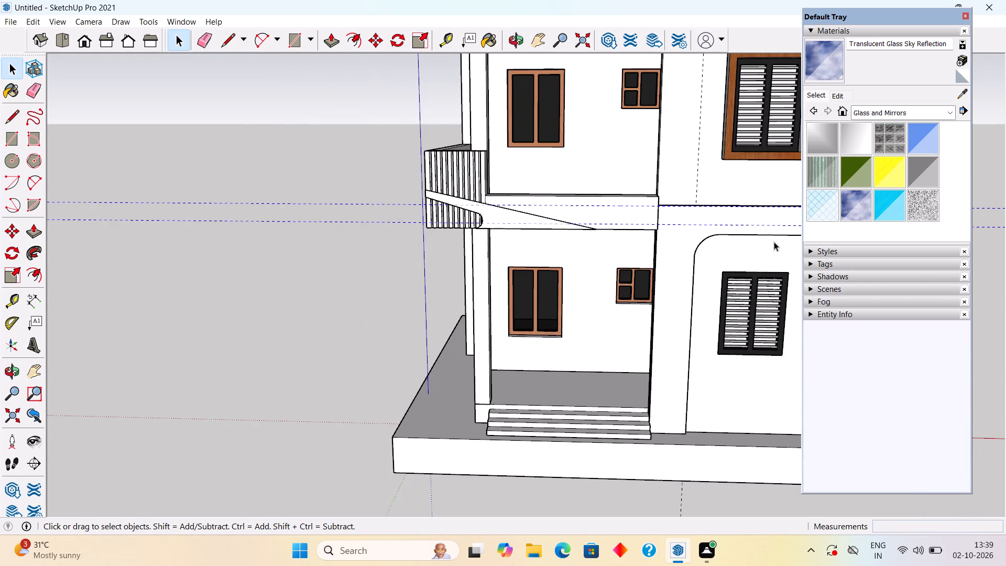
pyautogui.moveTo(774, 242); pyautogui.dragTo(620, 131, button='middle')
pyautogui.scroll(-4, 680, 145)
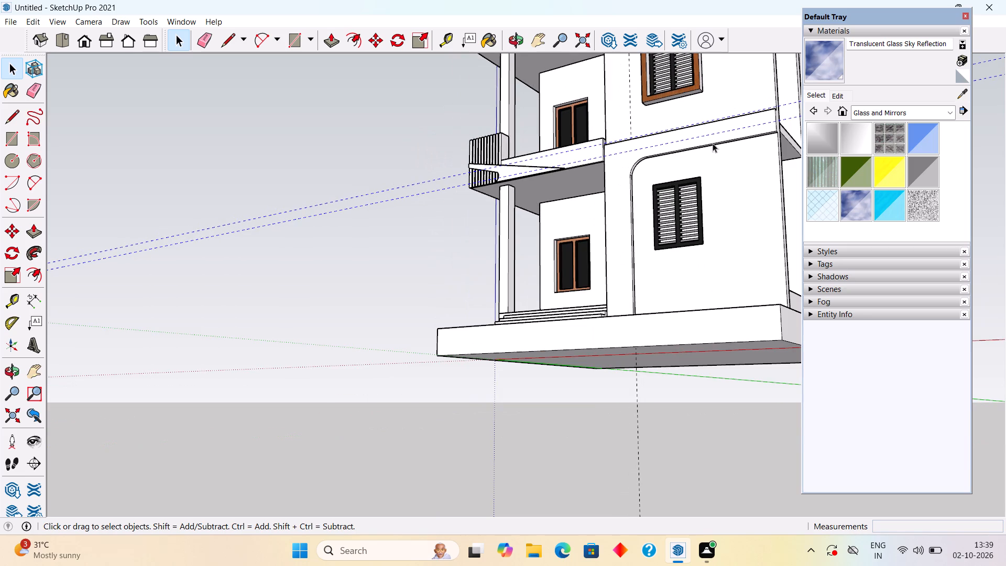
pyautogui.moveTo(712, 155); pyautogui.dragTo(750, 224, button='middle')
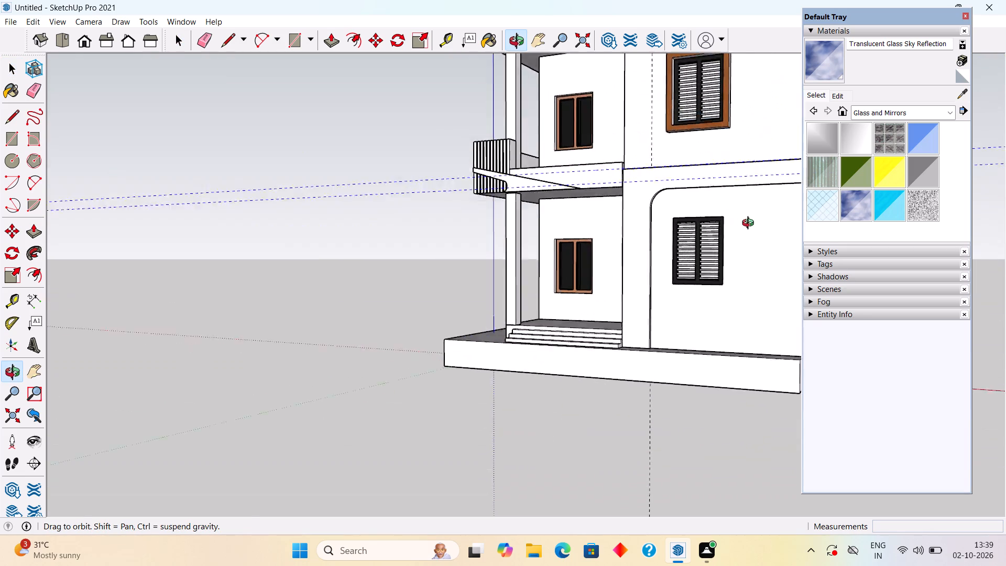
pyautogui.moveTo(750, 224); pyautogui.dragTo(764, 321, button='middle')
pyautogui.moveTo(583, 192); pyautogui.dragTo(602, 297, button='middle')
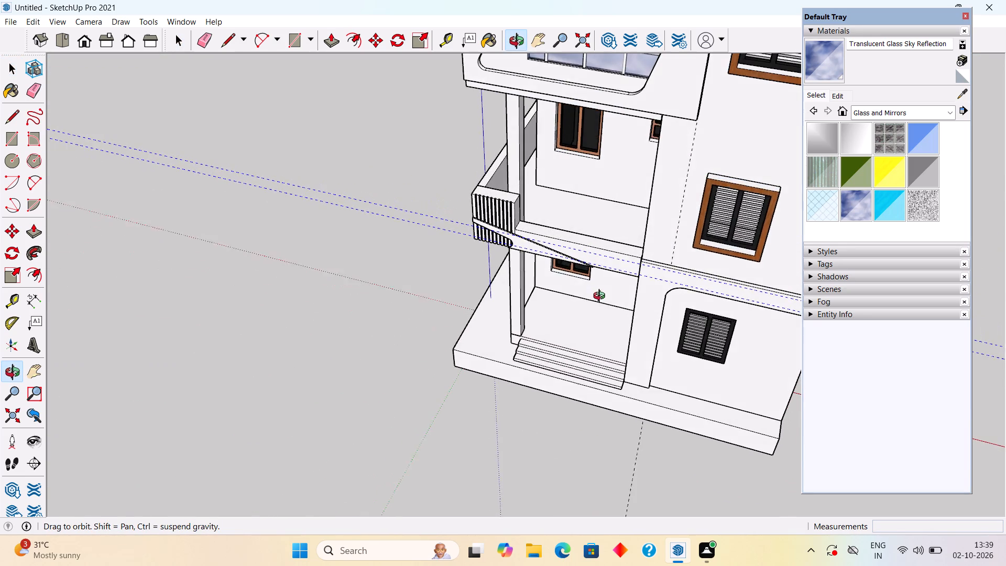
pyautogui.moveTo(602, 297); pyautogui.dragTo(602, 308, button='middle')
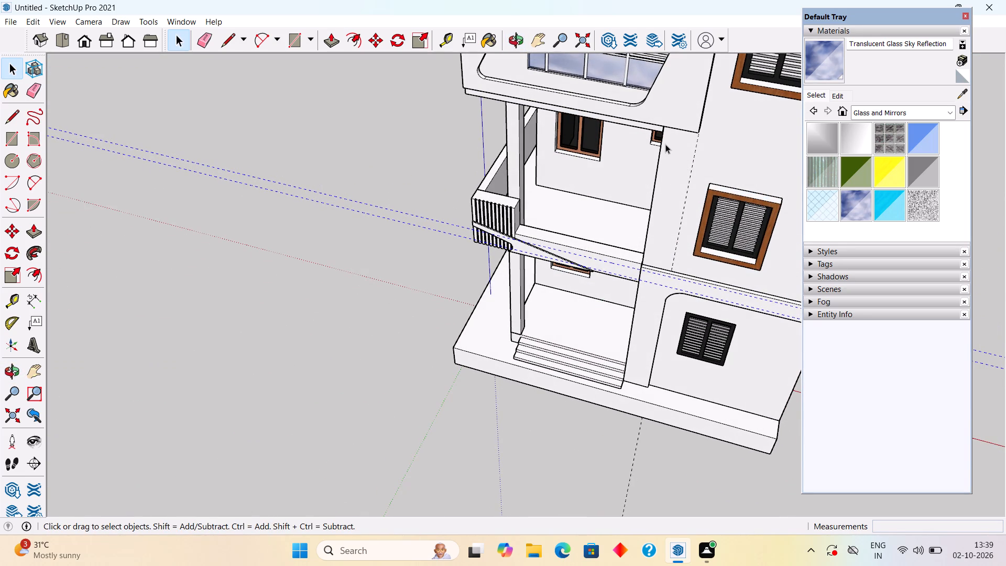
pyautogui.moveTo(675, 141); pyautogui.dragTo(717, 149, button='middle')
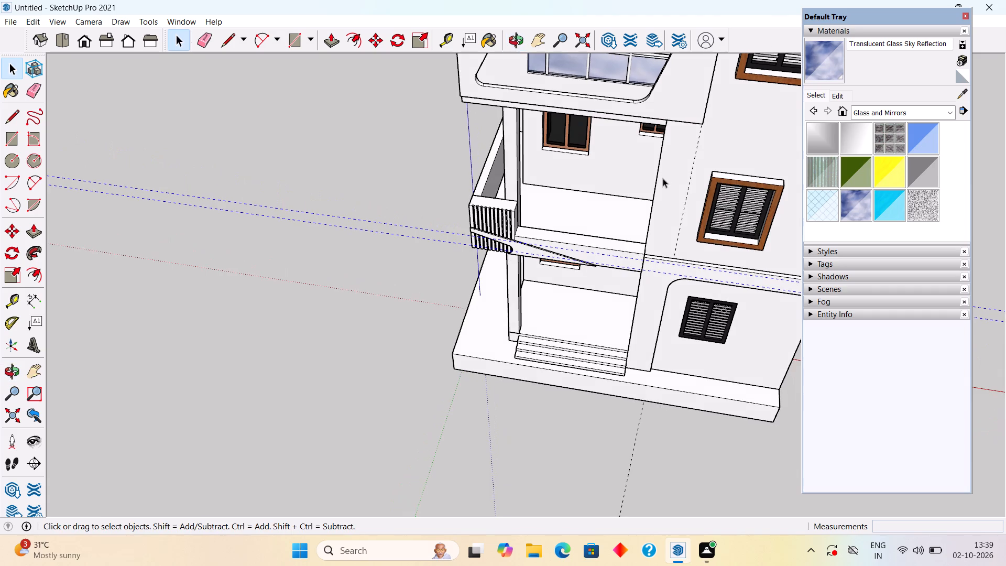
# Move the two selected horizontal guides about 15/16" toward the house along the green axis.
pyautogui.scroll(9, 617, 247)
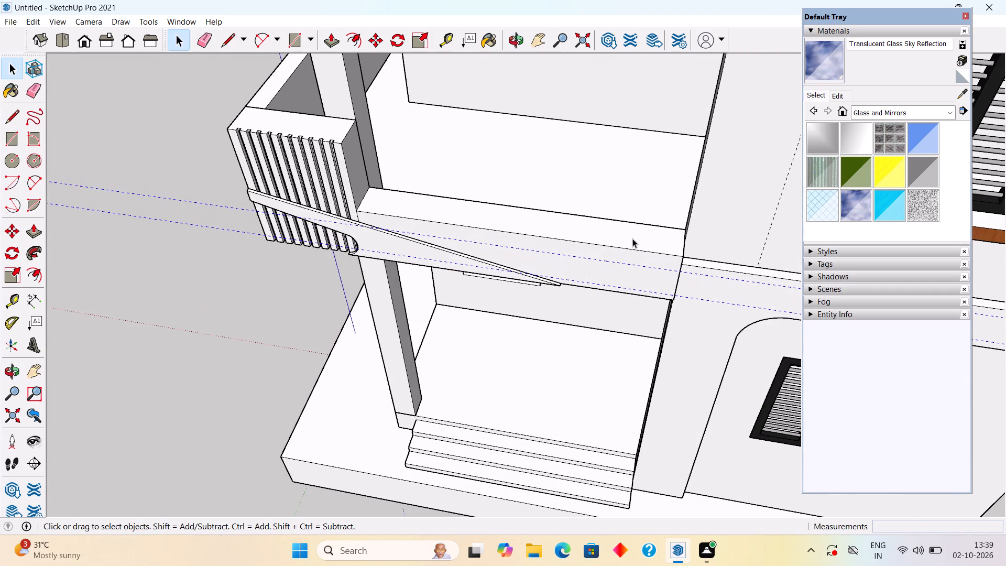
pyautogui.scroll(5, 430, 253)
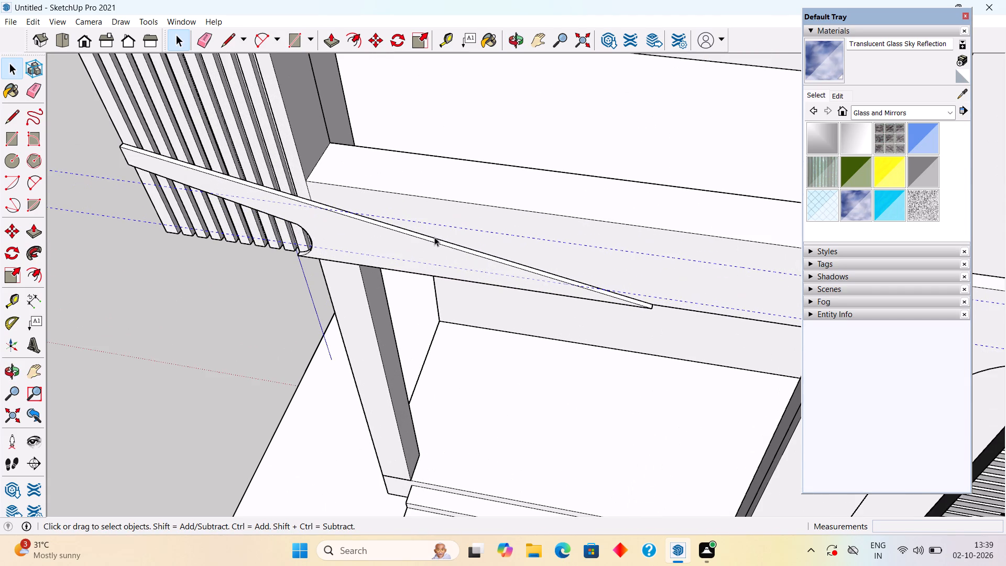
pyautogui.moveTo(415, 247); pyautogui.dragTo(328, 224, button='middle')
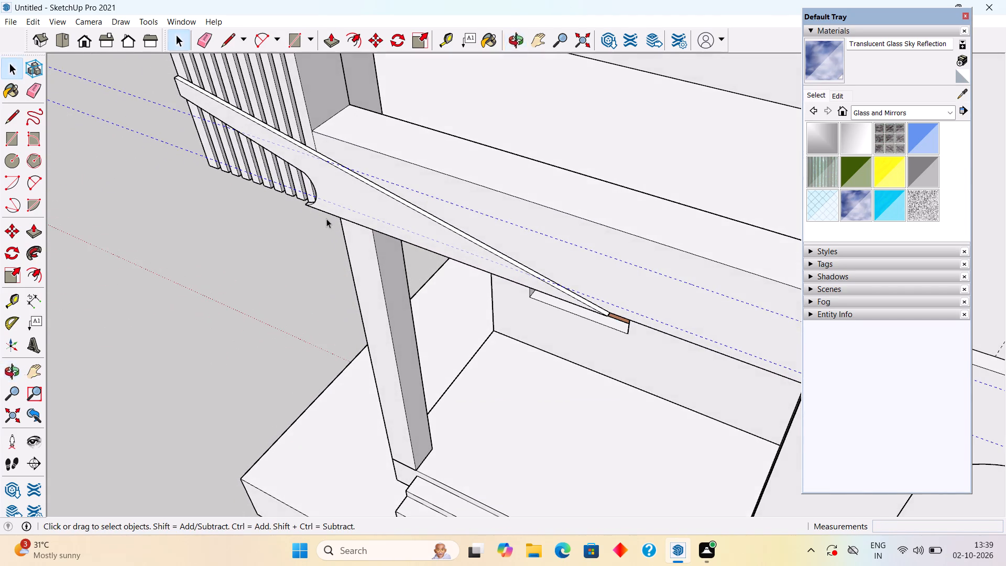
pyautogui.moveTo(539, 303); pyautogui.dragTo(345, 278, button='middle')
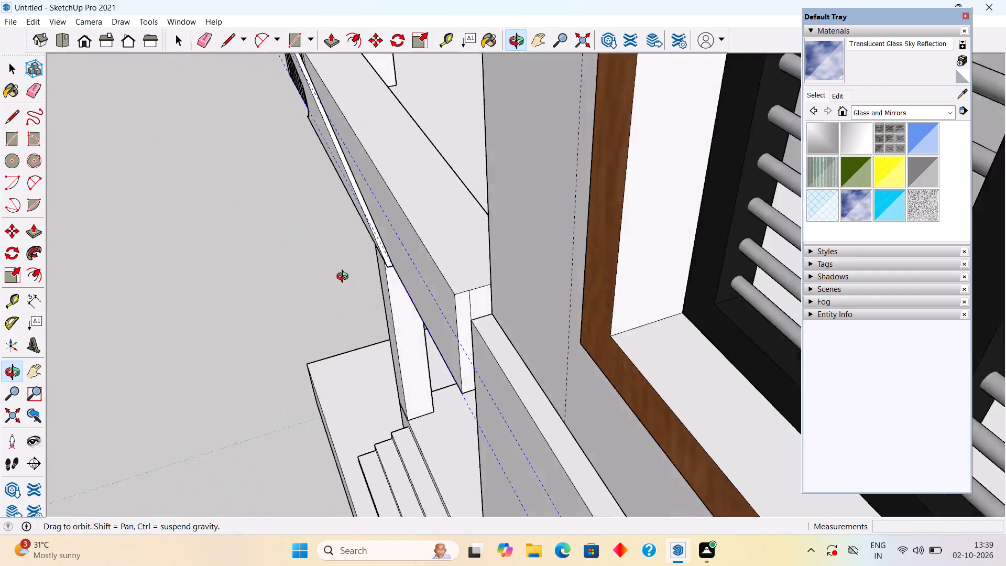
pyautogui.moveTo(345, 278); pyautogui.dragTo(413, 298, button='middle')
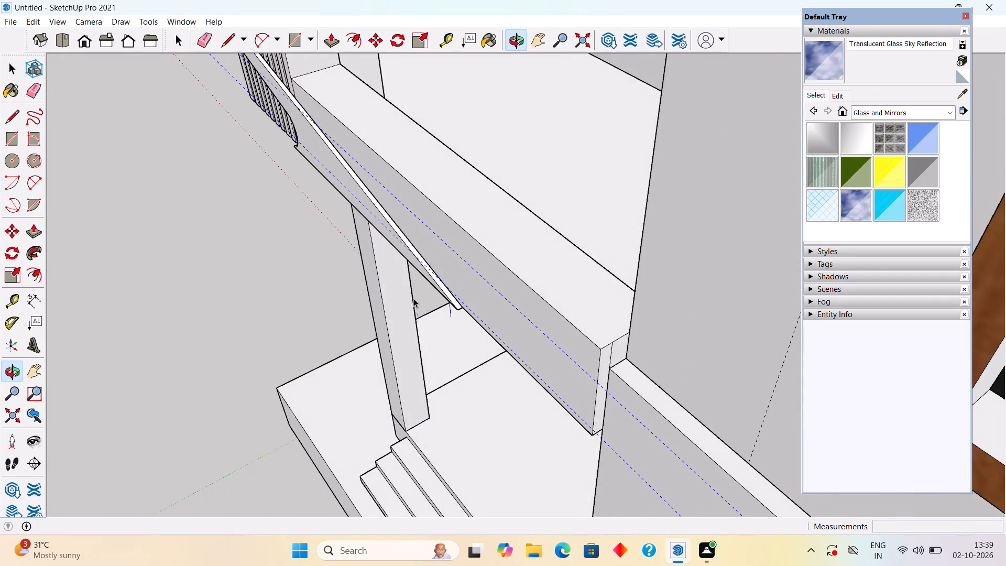
pyautogui.scroll(13, 432, 258)
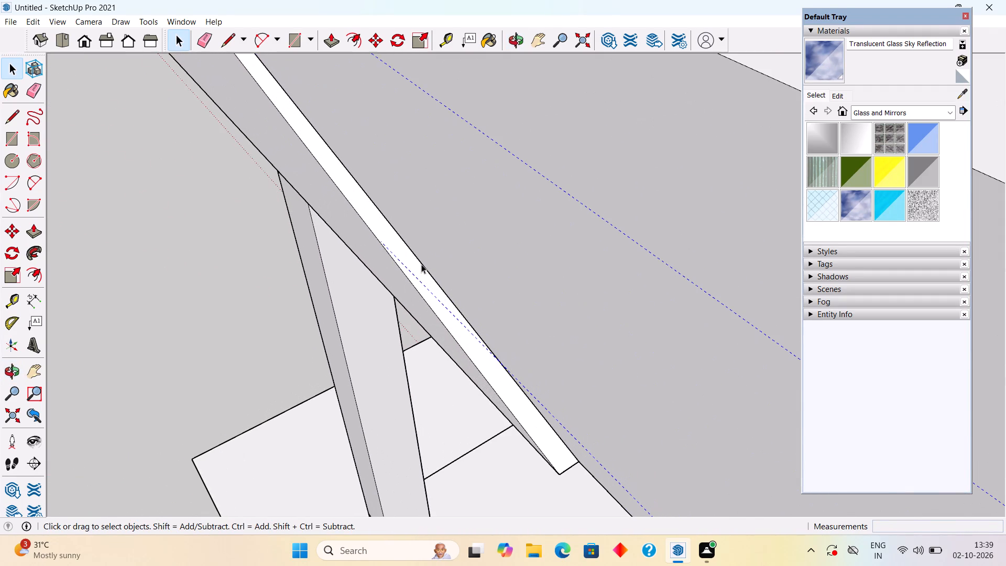
pyautogui.scroll(1, 421, 264)
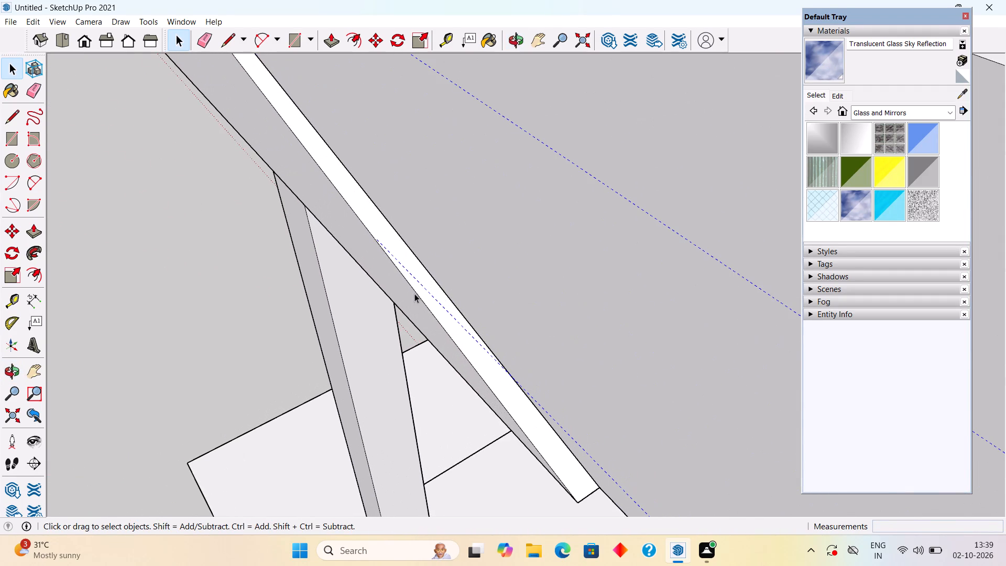
pyautogui.press('m')
pyautogui.click(418, 281)
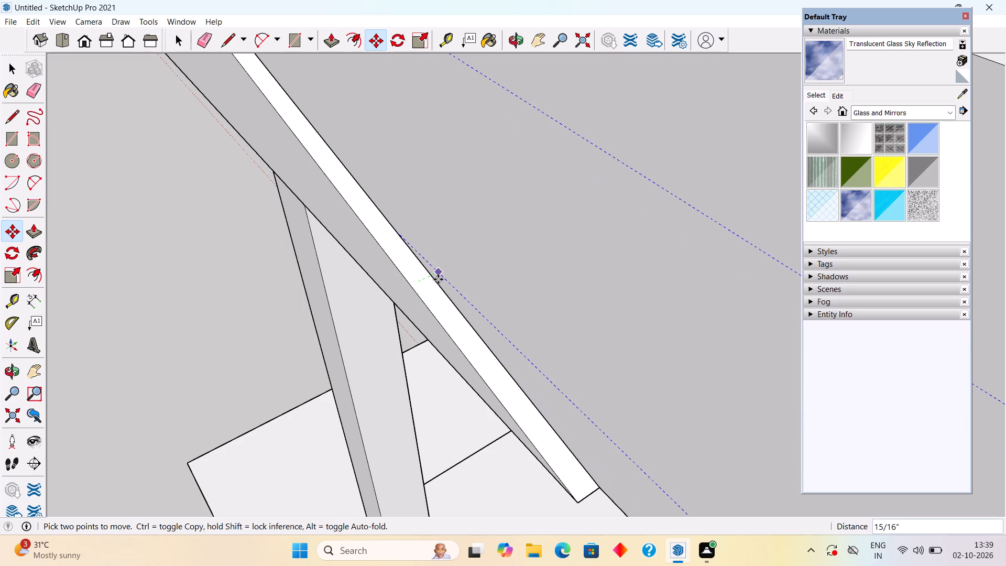
pyautogui.click(440, 279)
pyautogui.press('space')
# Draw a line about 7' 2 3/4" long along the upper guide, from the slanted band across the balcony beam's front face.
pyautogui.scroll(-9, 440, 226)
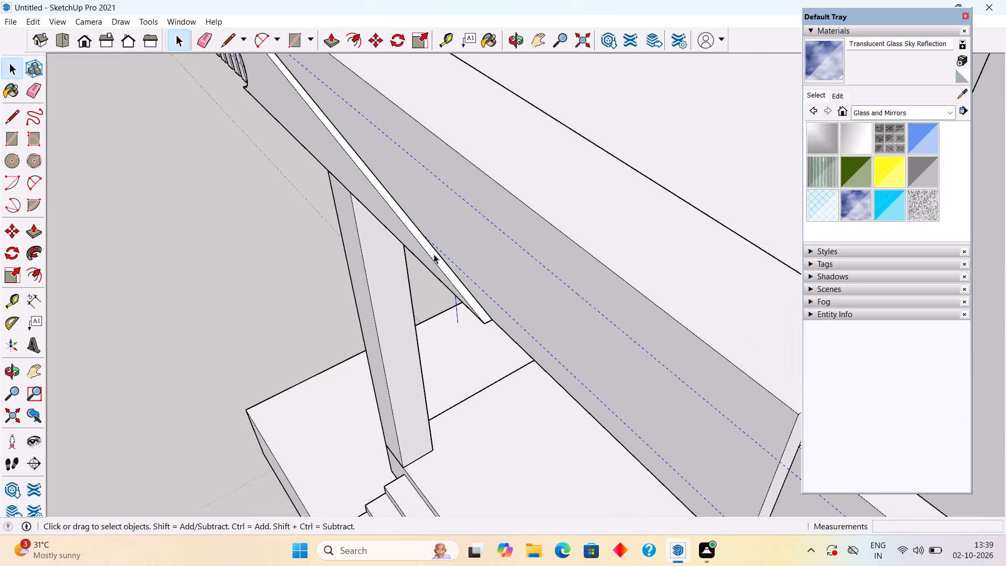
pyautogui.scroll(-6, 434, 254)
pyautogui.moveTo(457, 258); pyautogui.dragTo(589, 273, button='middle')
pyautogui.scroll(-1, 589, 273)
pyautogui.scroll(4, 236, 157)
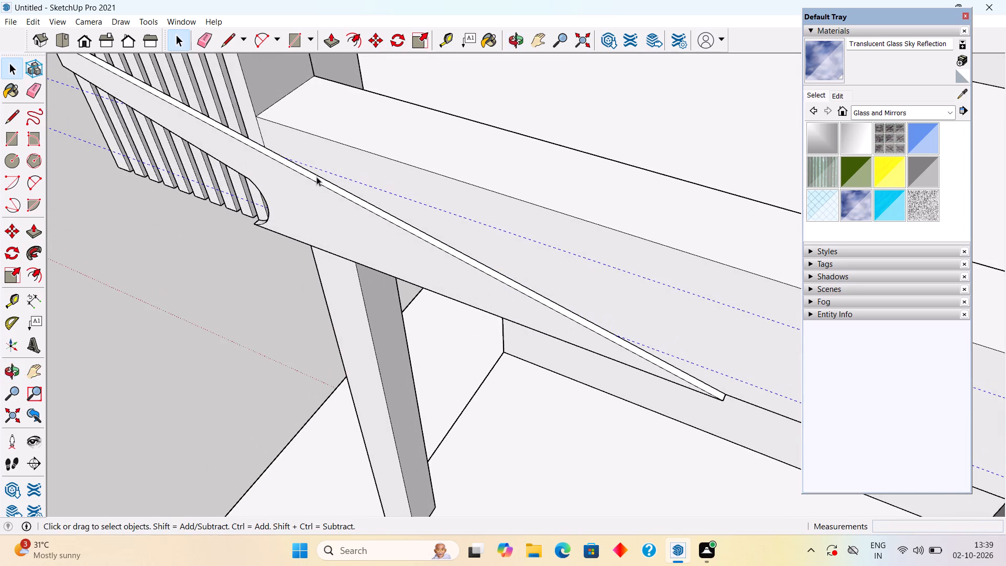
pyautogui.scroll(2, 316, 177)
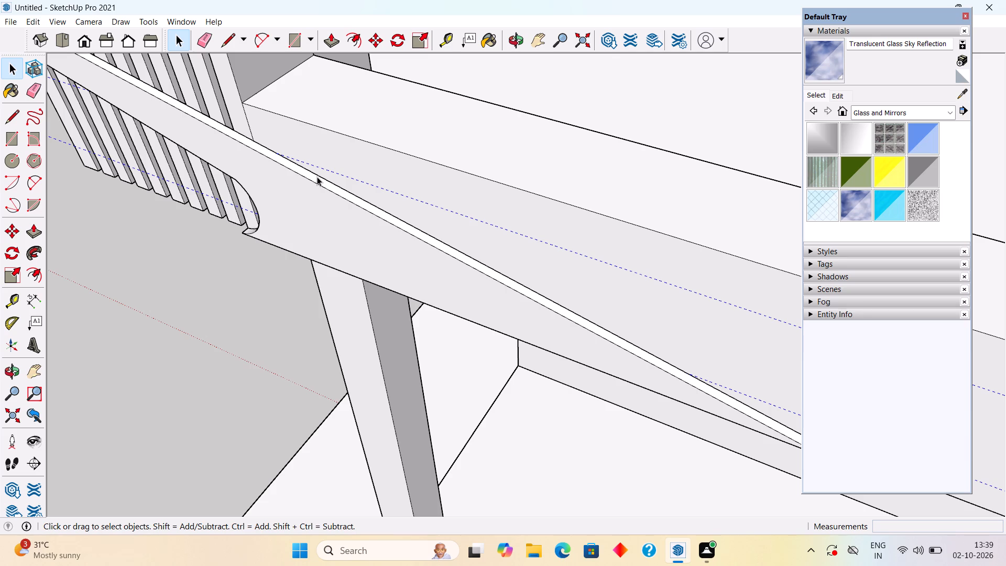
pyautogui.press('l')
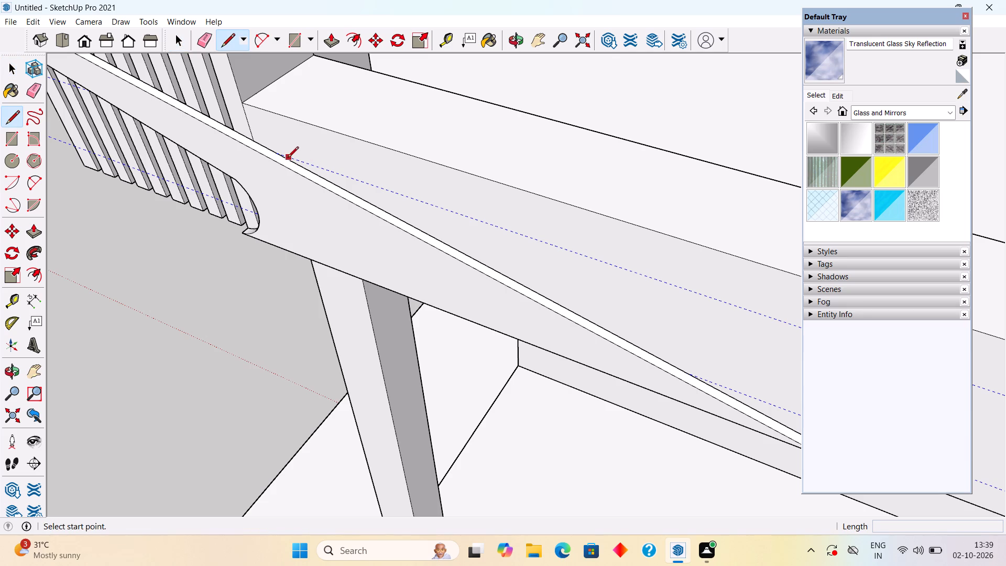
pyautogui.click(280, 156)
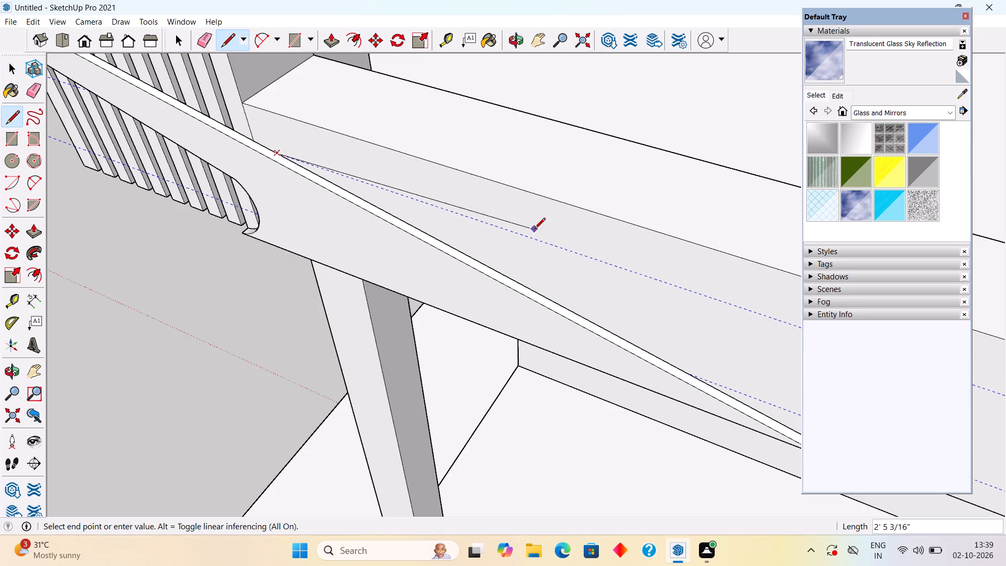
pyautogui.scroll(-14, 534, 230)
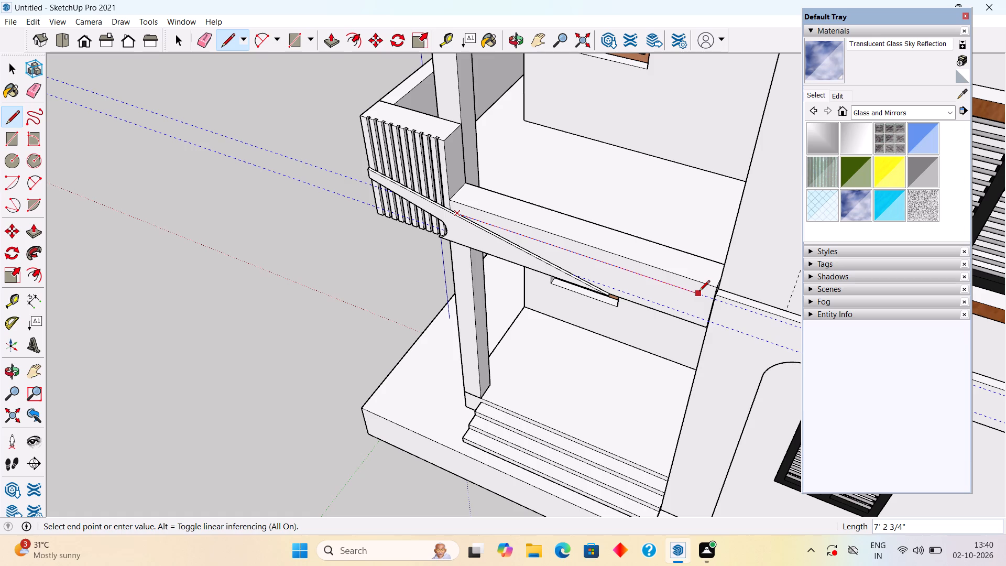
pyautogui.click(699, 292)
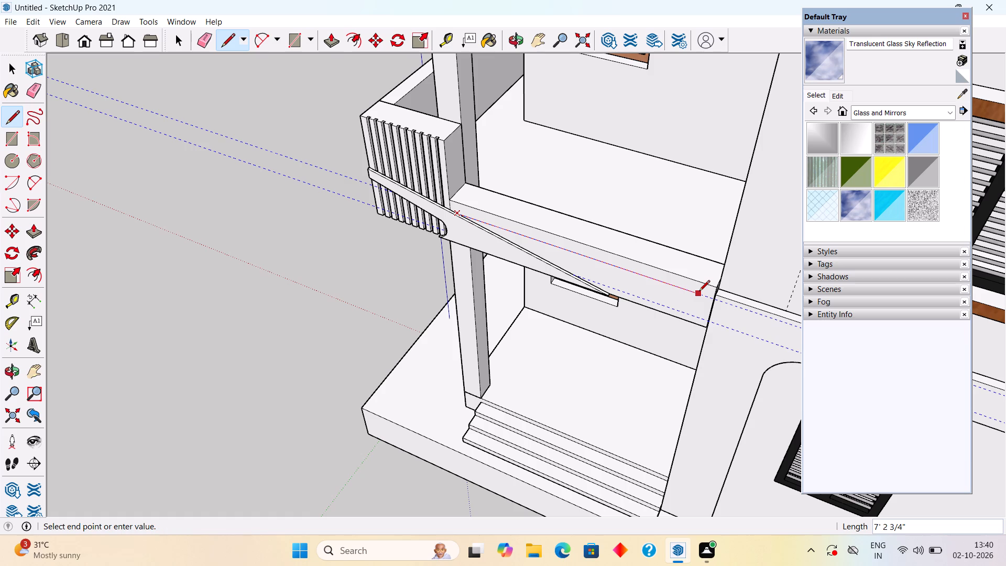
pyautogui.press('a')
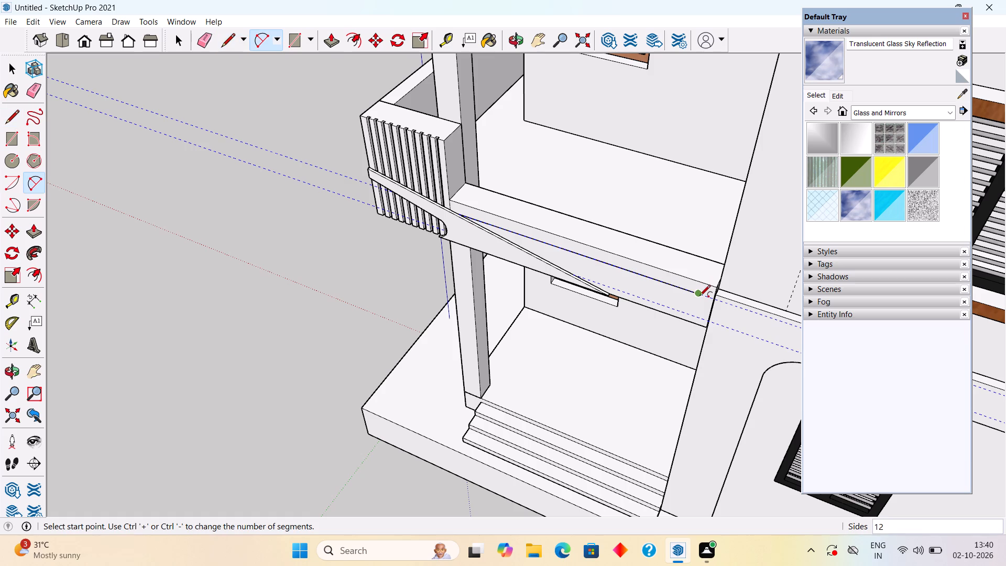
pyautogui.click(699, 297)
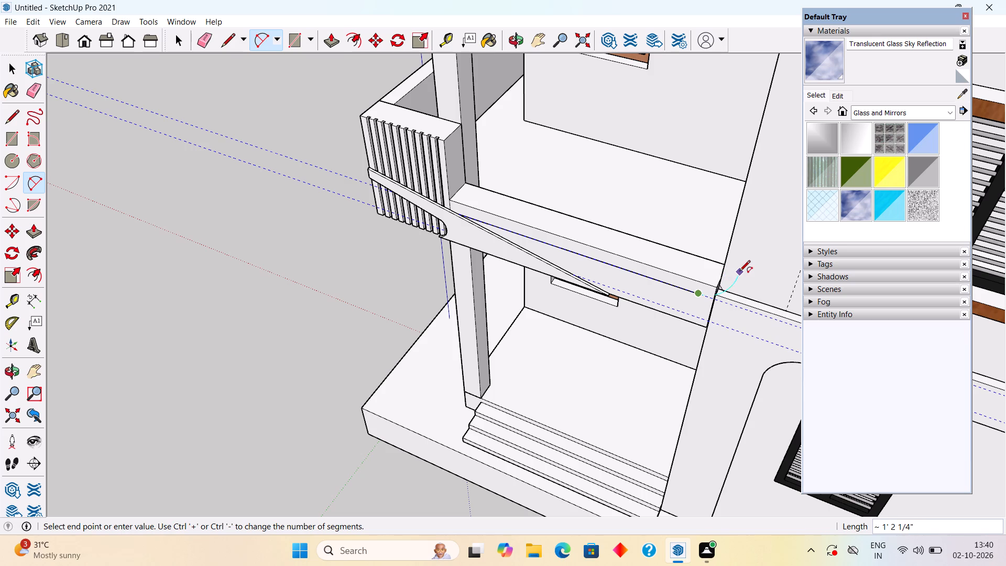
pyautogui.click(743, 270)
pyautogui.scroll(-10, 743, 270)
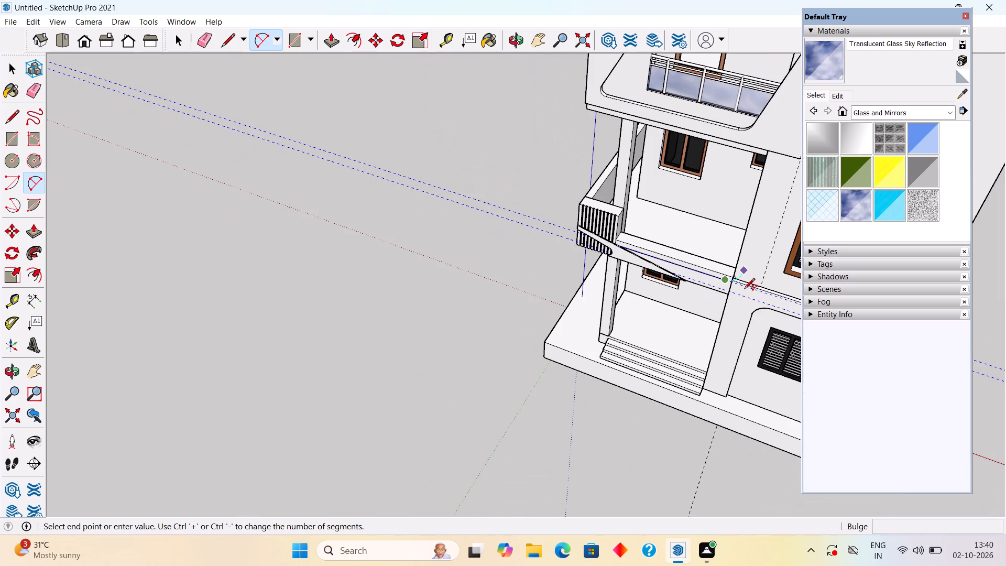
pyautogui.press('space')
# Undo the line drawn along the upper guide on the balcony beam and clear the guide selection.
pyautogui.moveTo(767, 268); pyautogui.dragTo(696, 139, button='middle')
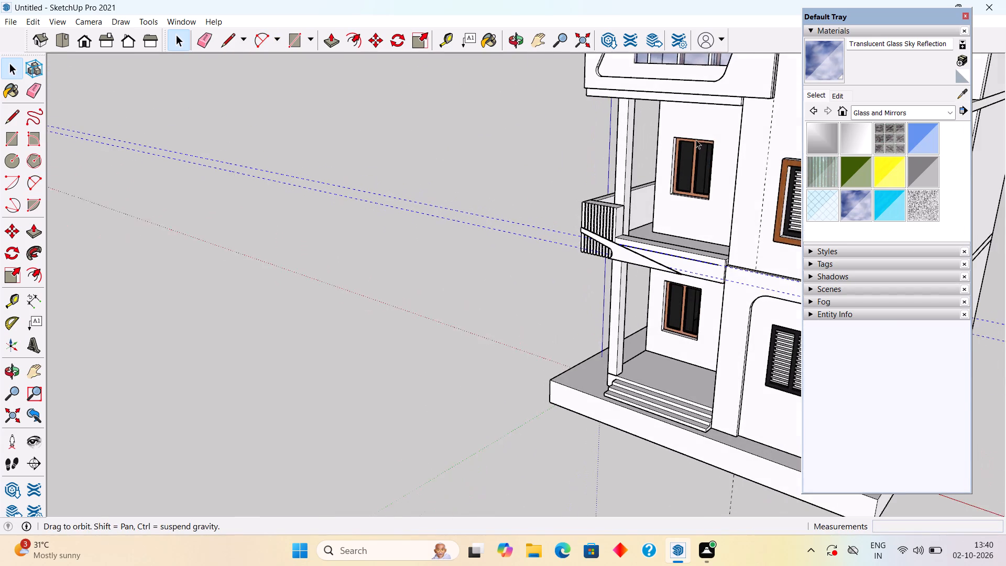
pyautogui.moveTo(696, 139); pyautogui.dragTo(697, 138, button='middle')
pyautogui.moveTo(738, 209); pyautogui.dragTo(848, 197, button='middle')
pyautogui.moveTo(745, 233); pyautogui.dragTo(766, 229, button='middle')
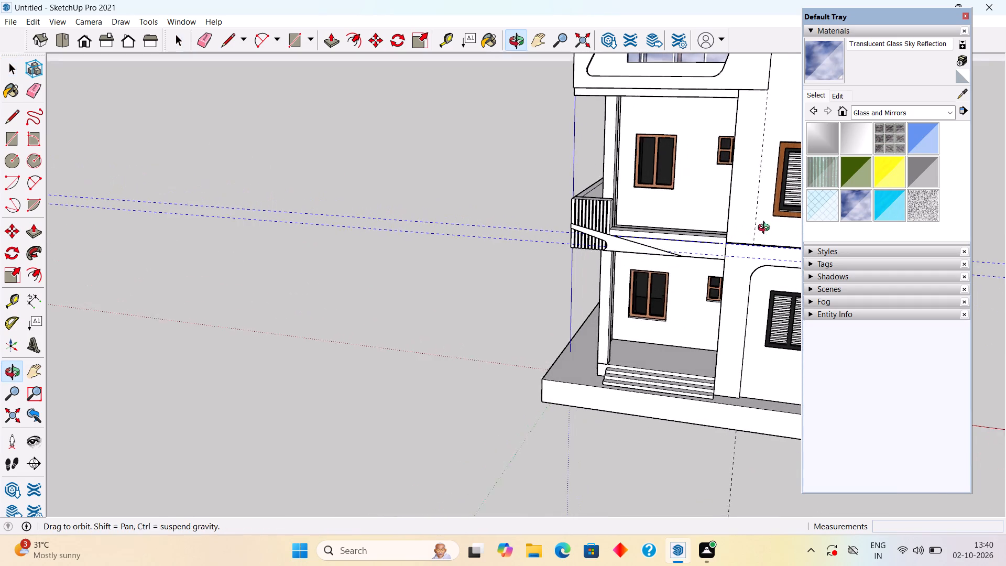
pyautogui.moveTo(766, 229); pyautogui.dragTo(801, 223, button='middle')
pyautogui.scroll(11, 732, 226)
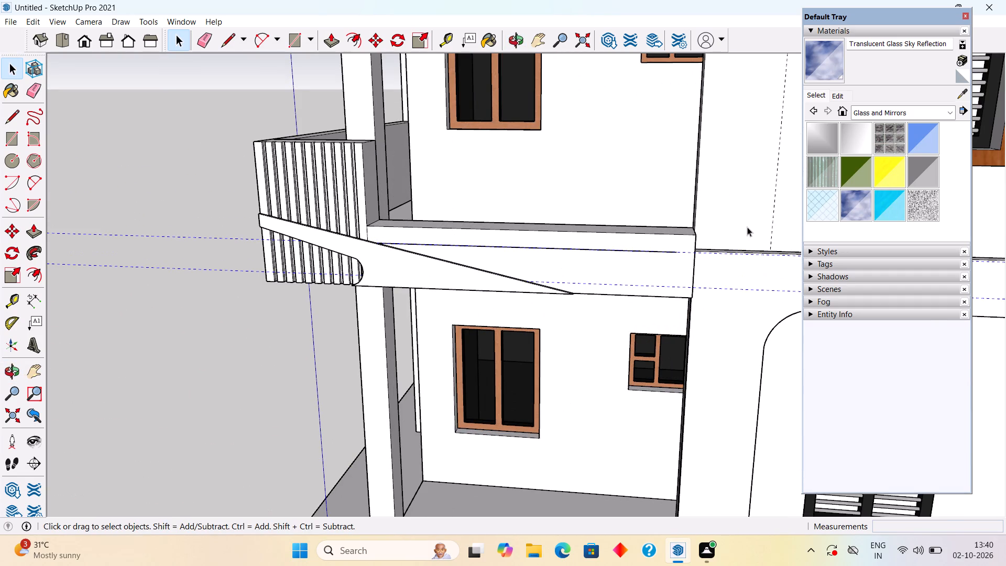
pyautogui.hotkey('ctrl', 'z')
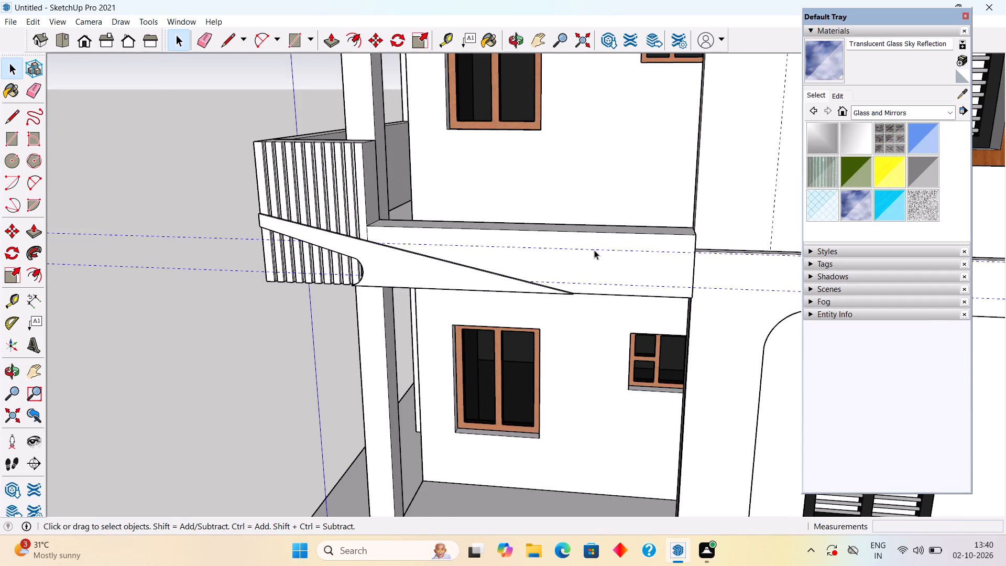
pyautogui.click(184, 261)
# Open the upper balcony's front panel for editing and draw a 3" line across its underside at the corner beside the shuttered-window wall.
pyautogui.scroll(2, 527, 233)
pyautogui.moveTo(571, 241); pyautogui.dragTo(499, 298, button='middle')
pyautogui.scroll(-2, 535, 272)
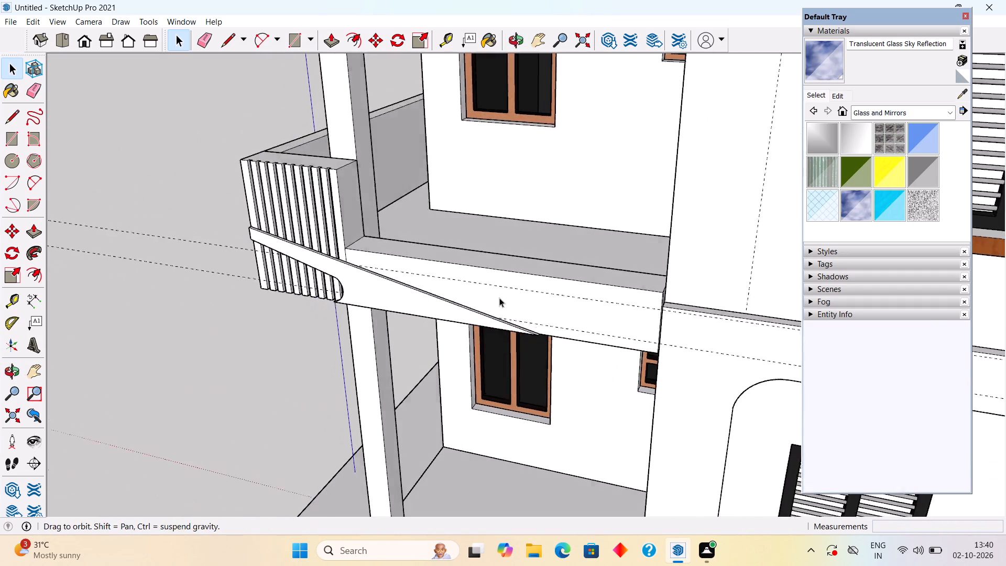
pyautogui.moveTo(499, 298); pyautogui.dragTo(510, 291, button='middle')
pyautogui.scroll(-1, 499, 298)
pyautogui.scroll(-5, 578, 230)
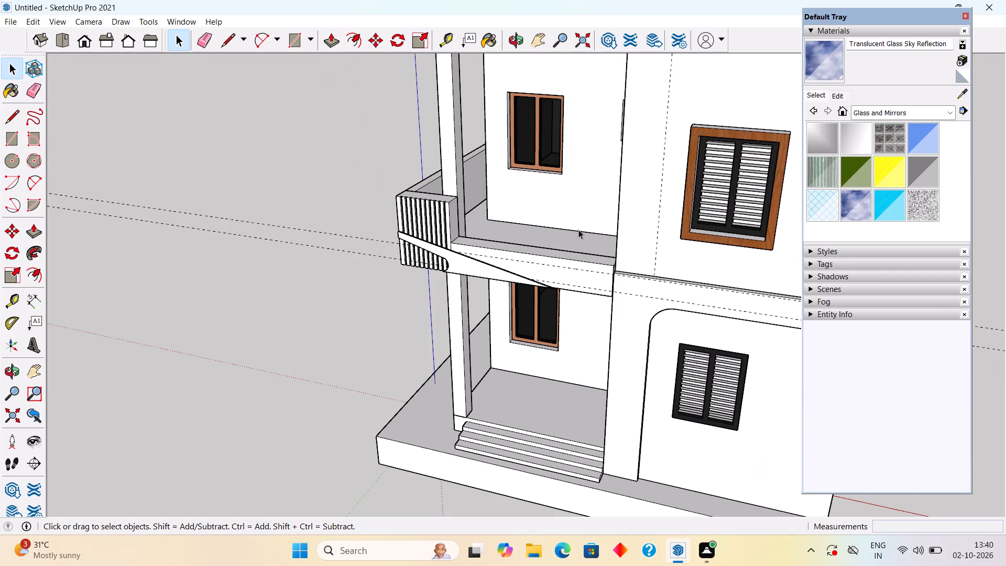
pyautogui.scroll(-7, 578, 230)
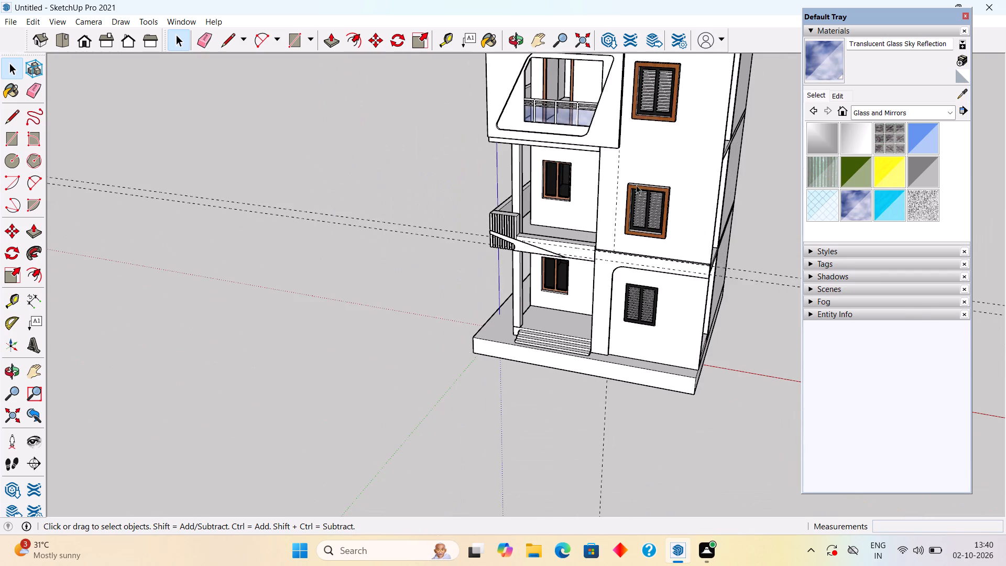
pyautogui.moveTo(624, 155); pyautogui.dragTo(633, 71, button='middle')
pyautogui.scroll(3, 594, 148)
pyautogui.moveTo(621, 110); pyautogui.dragTo(603, 21, button='middle')
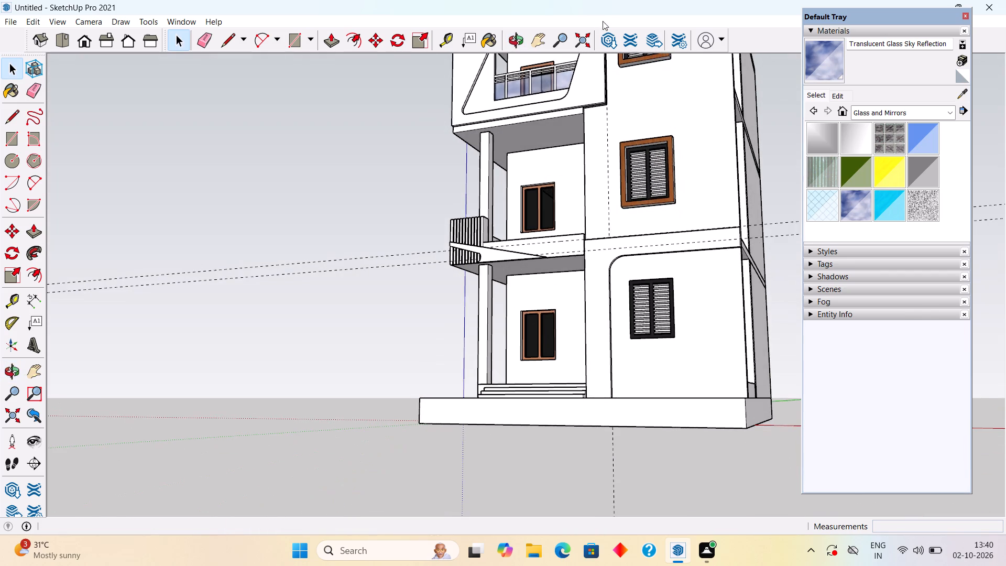
pyautogui.moveTo(541, 103); pyautogui.dragTo(539, 53, button='middle')
pyautogui.scroll(4, 645, 112)
pyautogui.scroll(3, 583, 111)
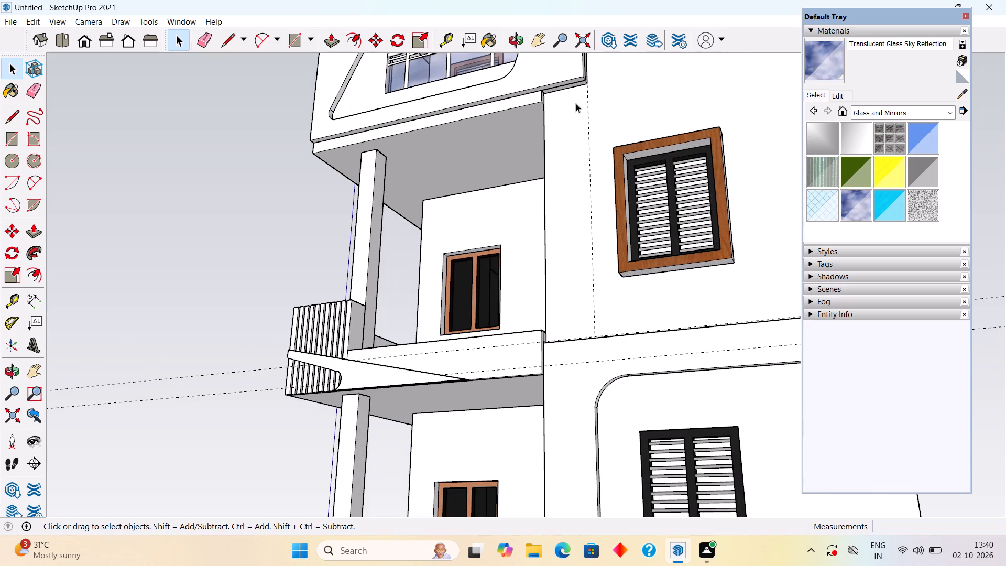
pyautogui.click(556, 90)
pyautogui.tripleClick(556, 90)
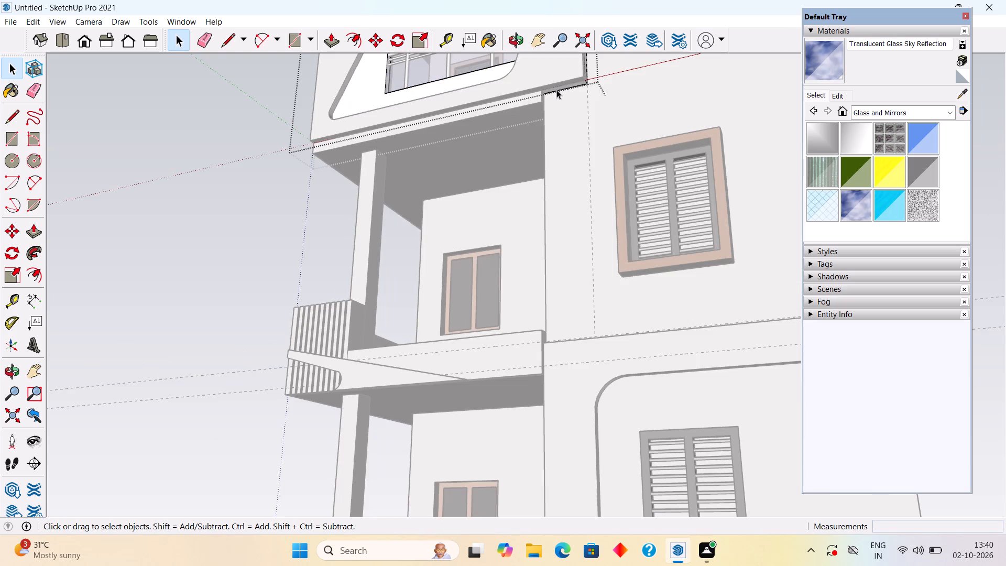
pyautogui.scroll(11, 556, 85)
pyautogui.moveTo(540, 110); pyautogui.dragTo(526, 95, button='middle')
pyautogui.press('l')
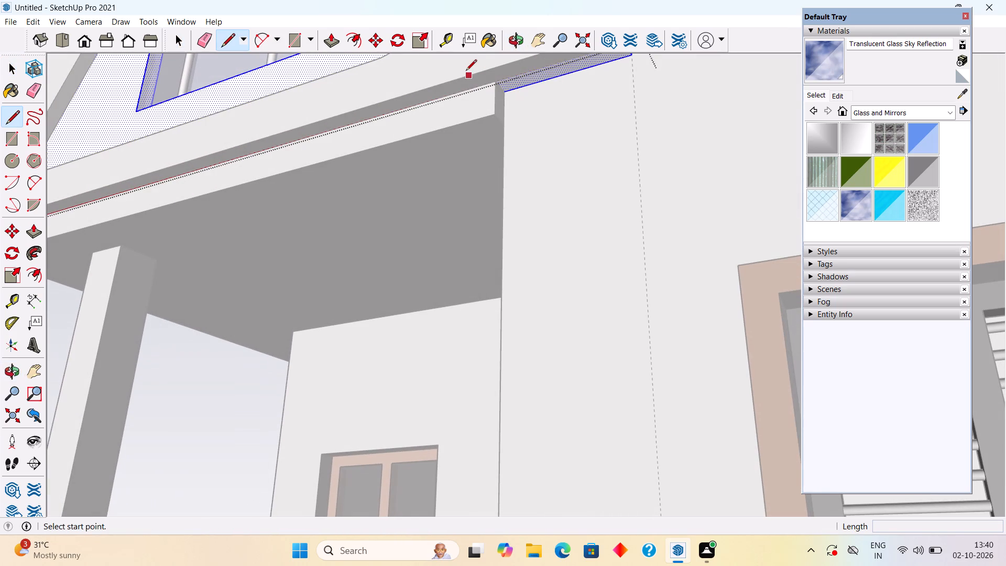
pyautogui.click(498, 80)
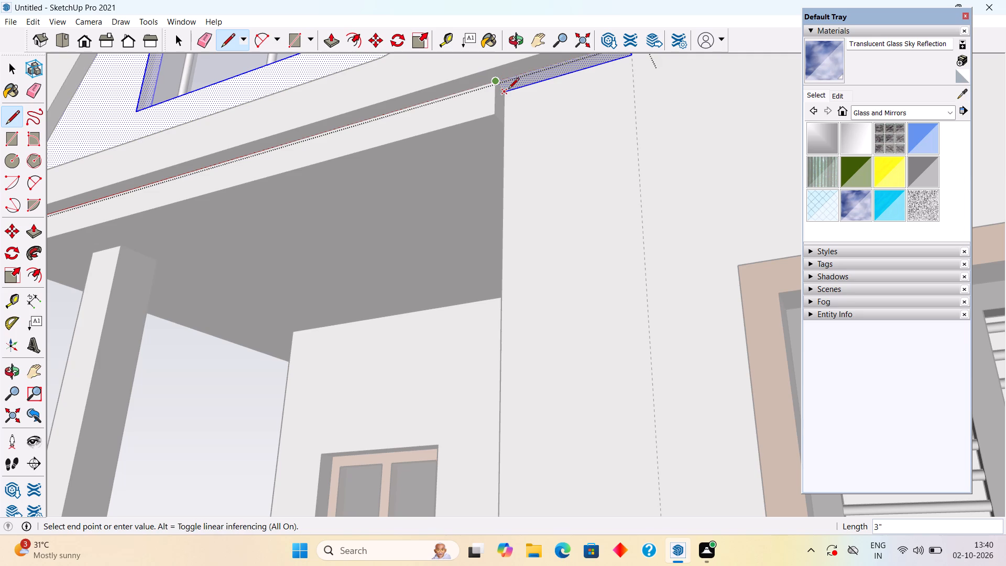
pyautogui.click(508, 90)
# Push/Pull the panel's underside strip beside the shuttered-window wall down 9' 11" to the level of the lower band.
pyautogui.press('p')
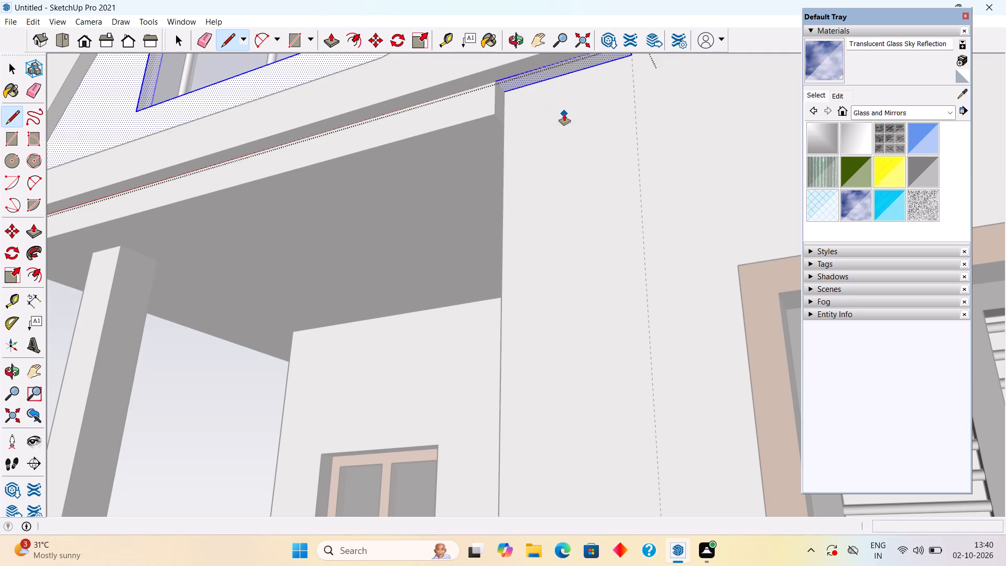
pyautogui.click(539, 77)
pyautogui.scroll(-11, 546, 180)
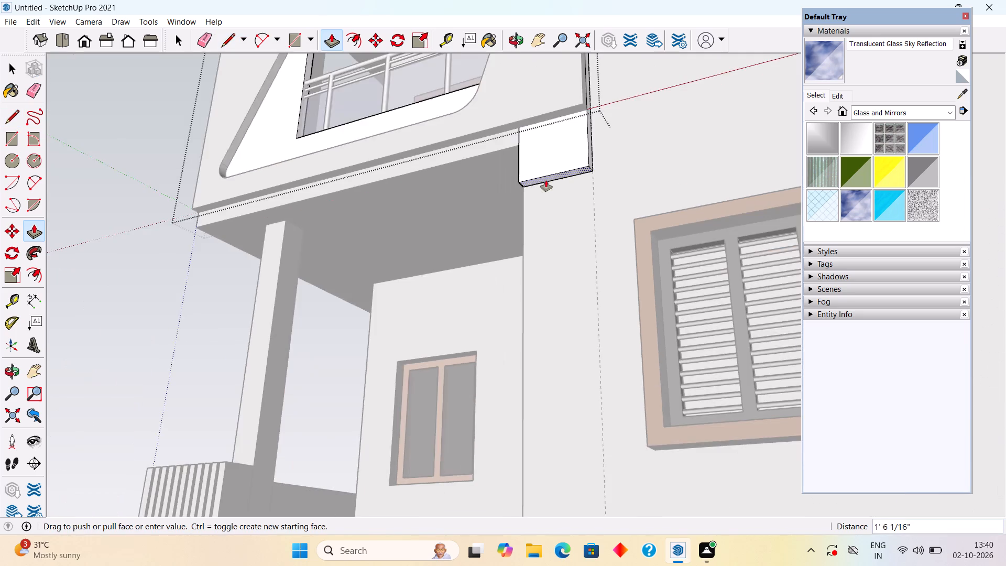
pyautogui.scroll(-2, 546, 180)
pyautogui.click(518, 401)
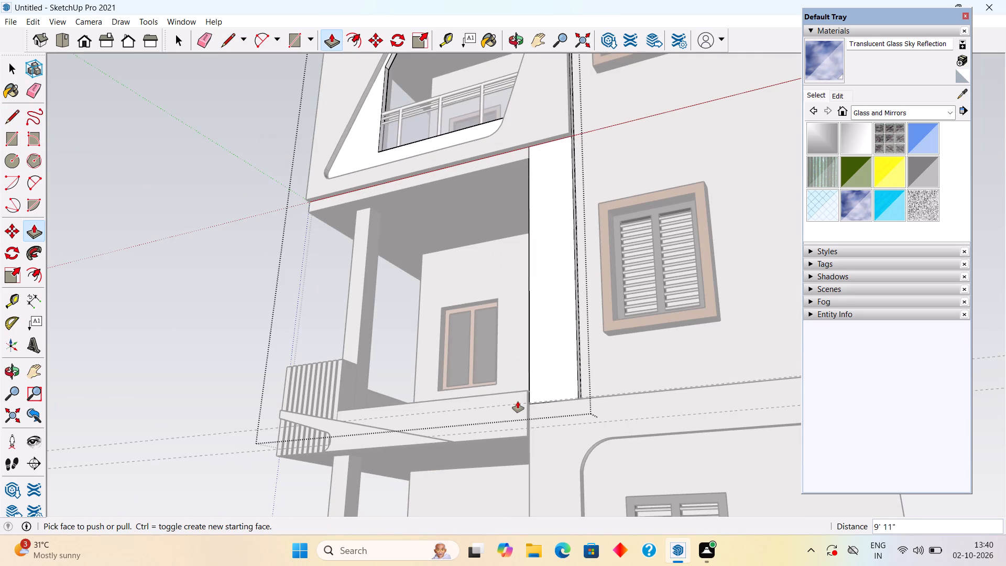
pyautogui.press('space')
pyautogui.moveTo(560, 332); pyautogui.dragTo(516, 455, button='middle')
pyautogui.scroll(-1, 560, 332)
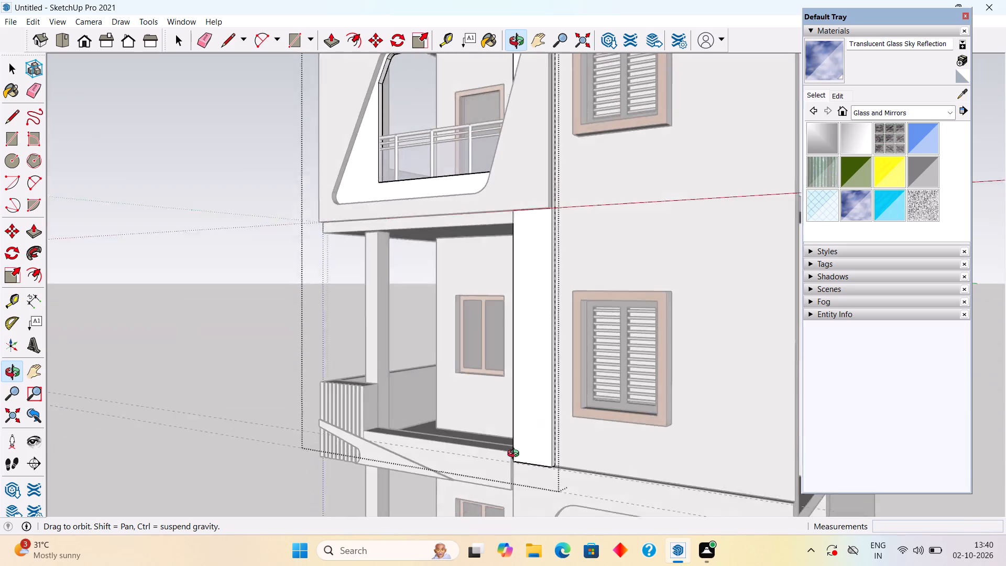
# Open the balcony beam for editing and Push/Pull its end face 1' 9" to the shuttered-window side edge of the vertical strip.
pyautogui.moveTo(516, 455); pyautogui.dragTo(535, 442, button='middle')
pyautogui.scroll(-8, 533, 444)
pyautogui.moveTo(535, 442); pyautogui.dragTo(534, 442, button='middle')
pyautogui.click(736, 141)
pyautogui.moveTo(497, 402); pyautogui.dragTo(534, 402, button='middle')
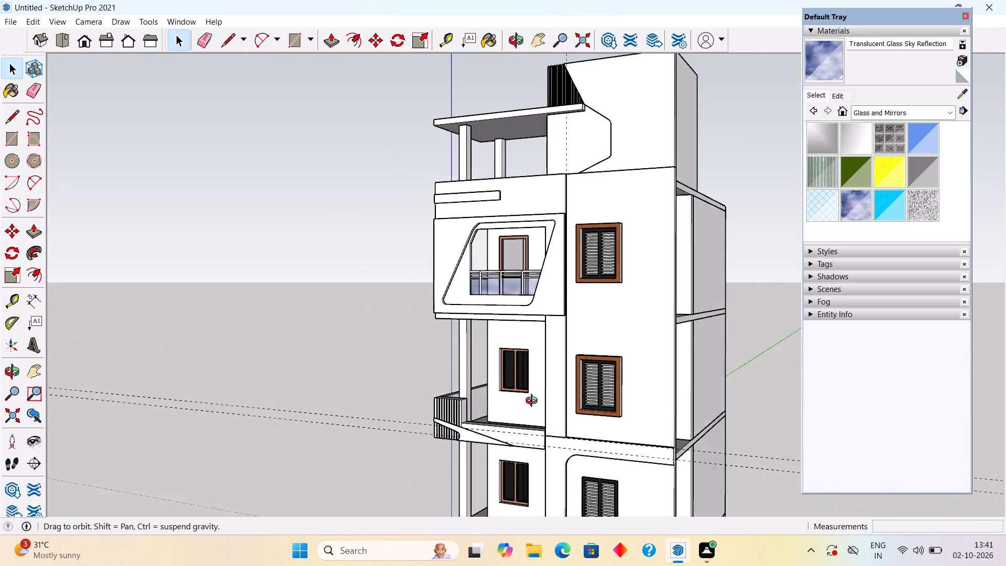
pyautogui.moveTo(534, 402); pyautogui.dragTo(594, 410, button='middle')
pyautogui.scroll(12, 563, 451)
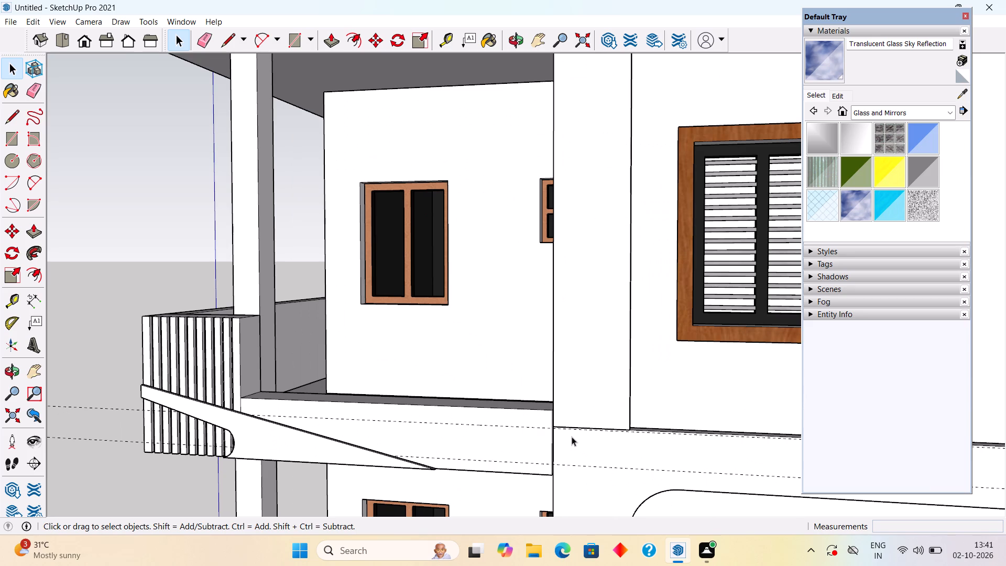
pyautogui.moveTo(563, 440); pyautogui.dragTo(436, 454, button='middle')
pyautogui.moveTo(447, 428); pyautogui.dragTo(400, 431, button='middle')
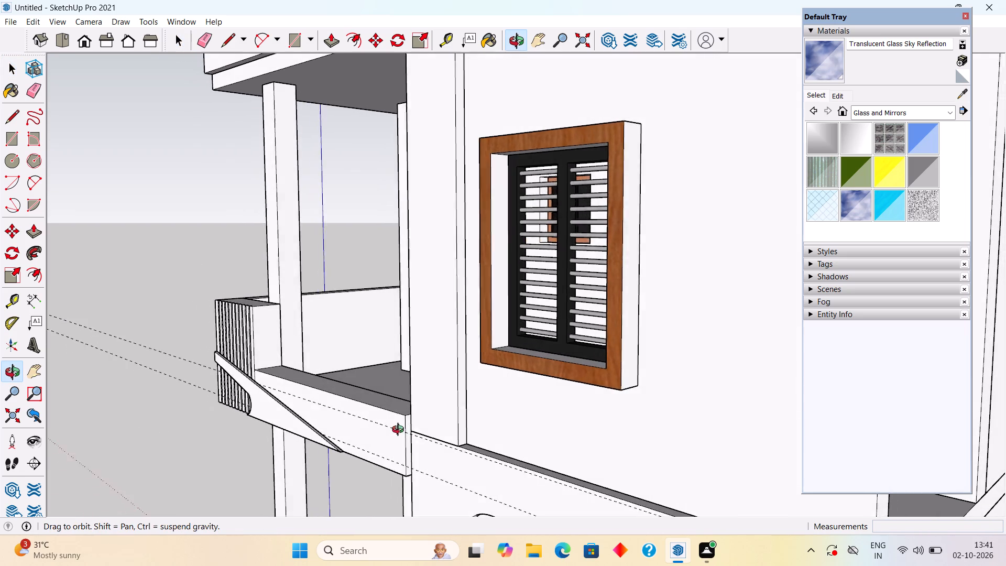
pyautogui.moveTo(400, 431); pyautogui.dragTo(397, 428, button='middle')
pyautogui.scroll(7, 412, 416)
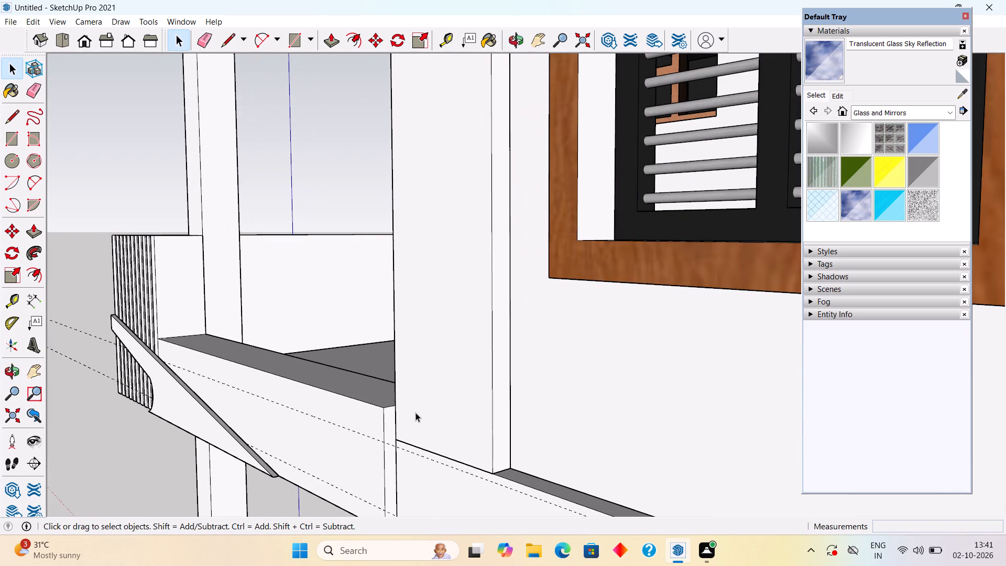
pyautogui.moveTo(415, 412); pyautogui.dragTo(391, 394, button='middle')
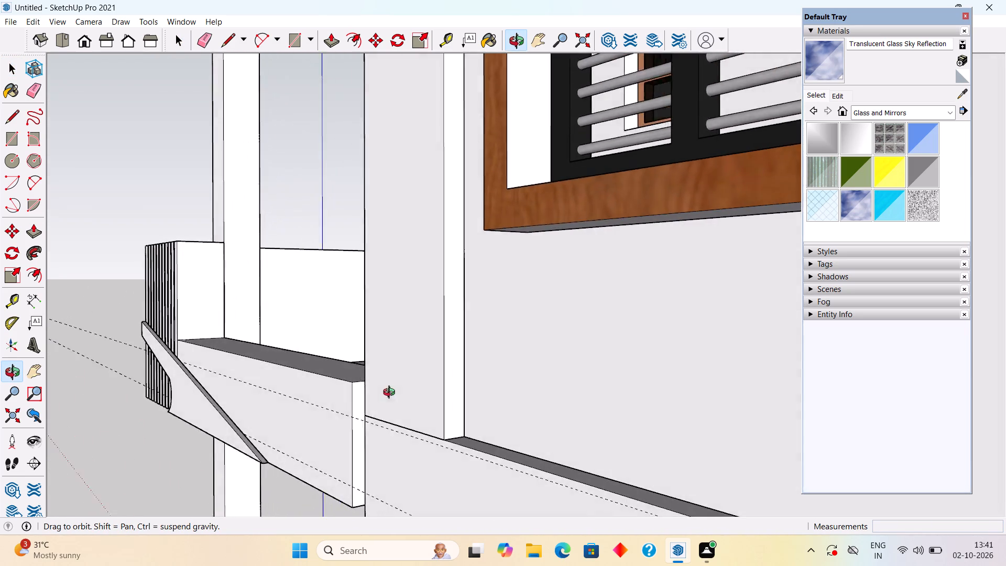
pyautogui.moveTo(391, 394); pyautogui.dragTo(458, 375, button='middle')
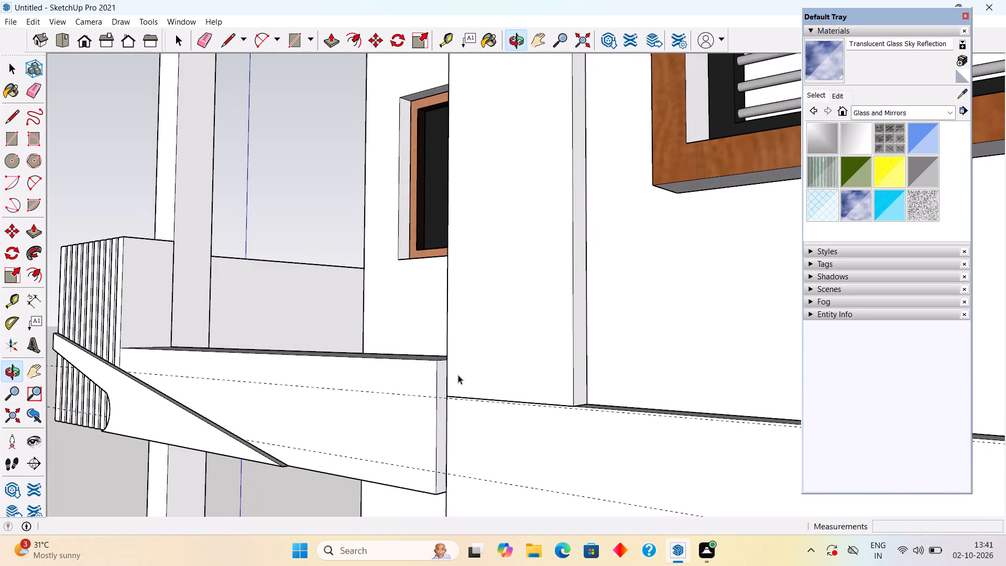
pyautogui.tripleClick(441, 436)
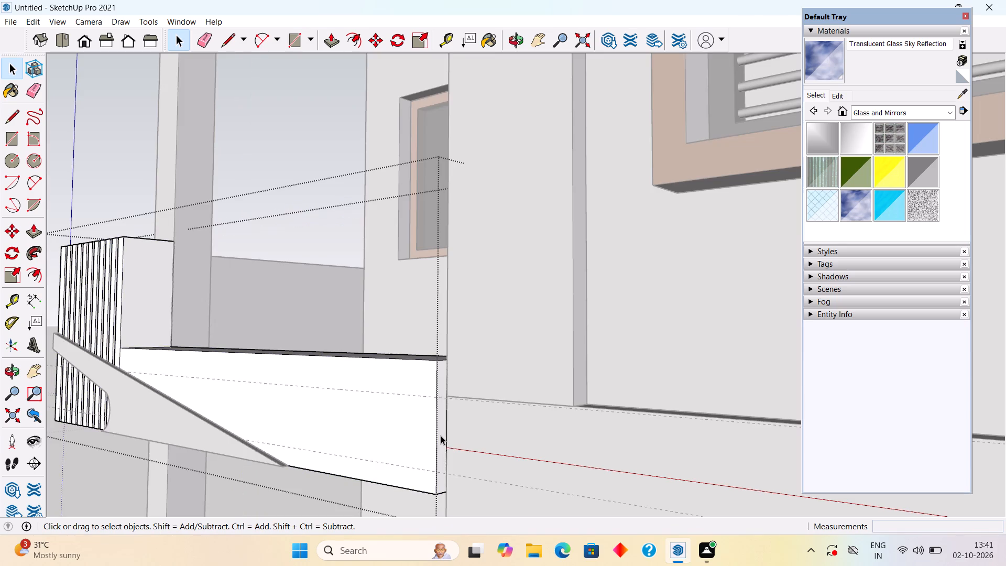
pyautogui.click(441, 436)
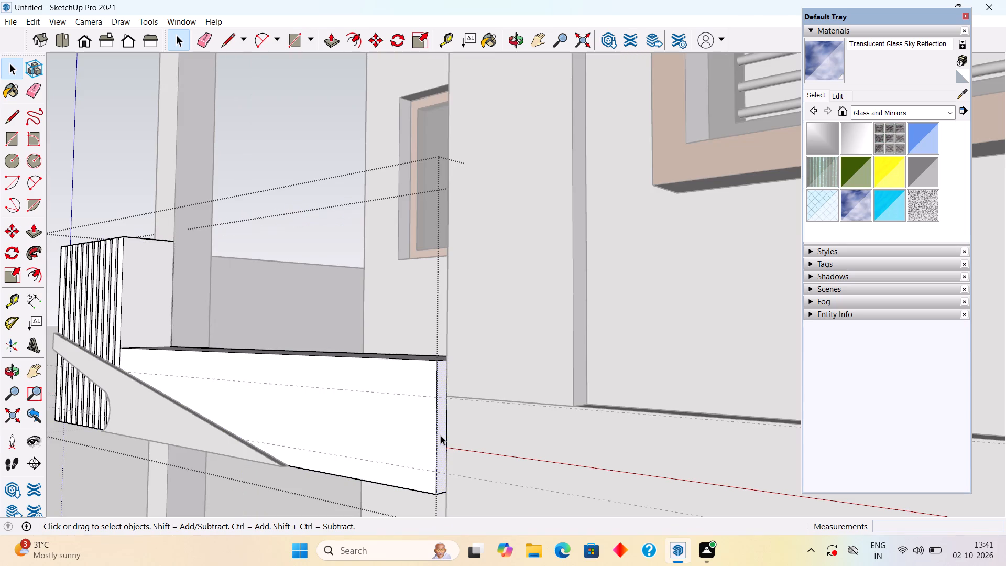
pyautogui.press('p')
pyautogui.click(441, 436)
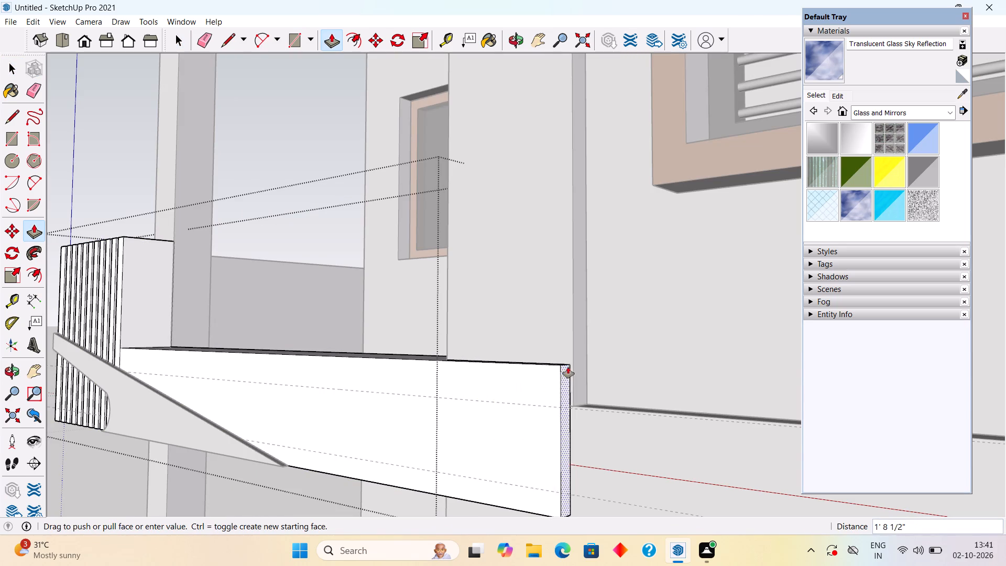
pyautogui.click(578, 320)
pyautogui.press('space')
pyautogui.scroll(-9, 575, 321)
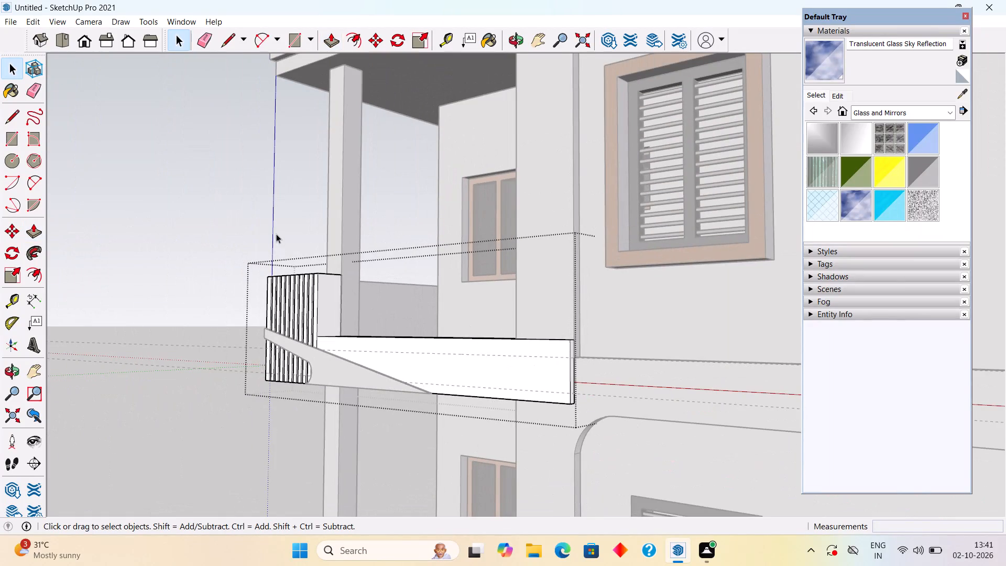
pyautogui.click(273, 225)
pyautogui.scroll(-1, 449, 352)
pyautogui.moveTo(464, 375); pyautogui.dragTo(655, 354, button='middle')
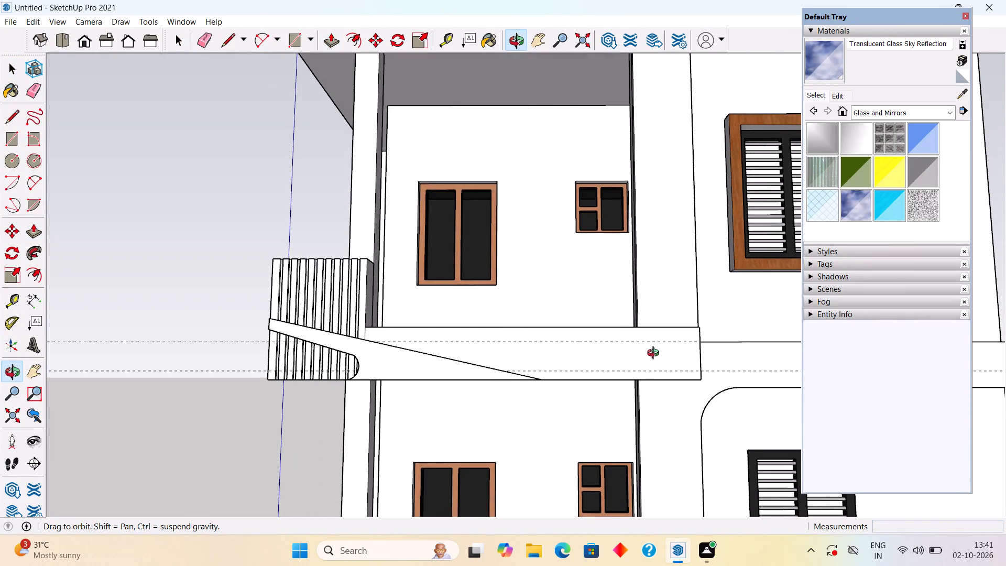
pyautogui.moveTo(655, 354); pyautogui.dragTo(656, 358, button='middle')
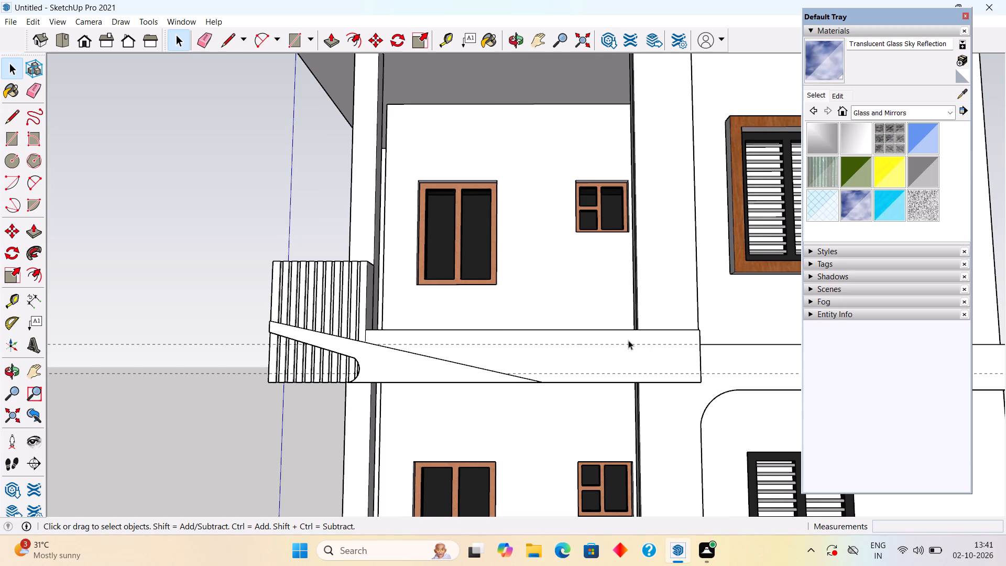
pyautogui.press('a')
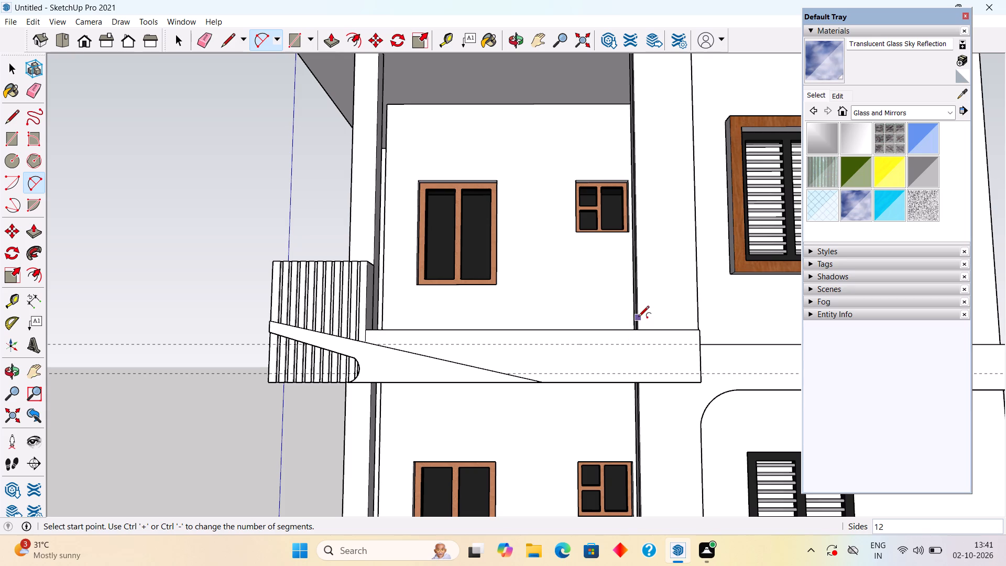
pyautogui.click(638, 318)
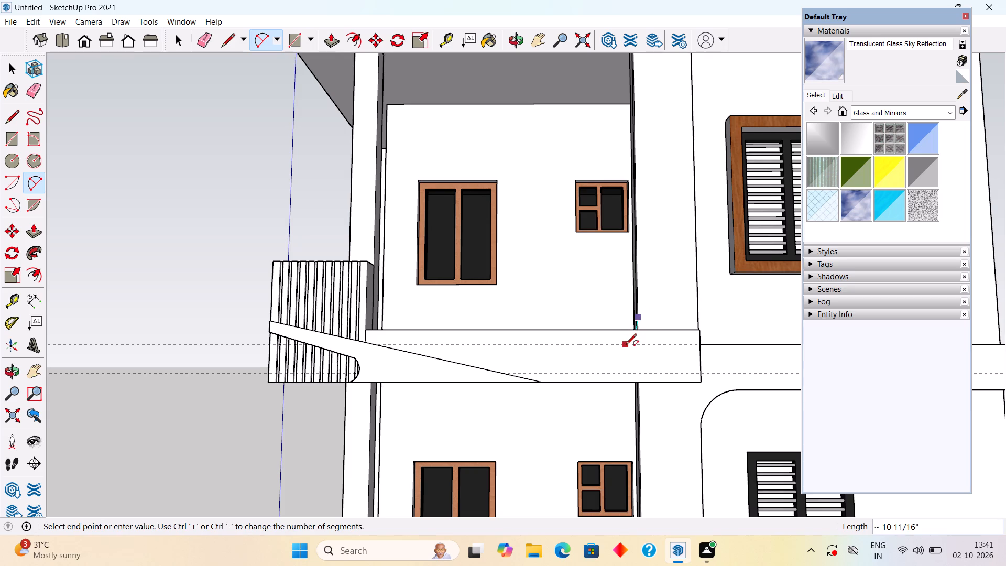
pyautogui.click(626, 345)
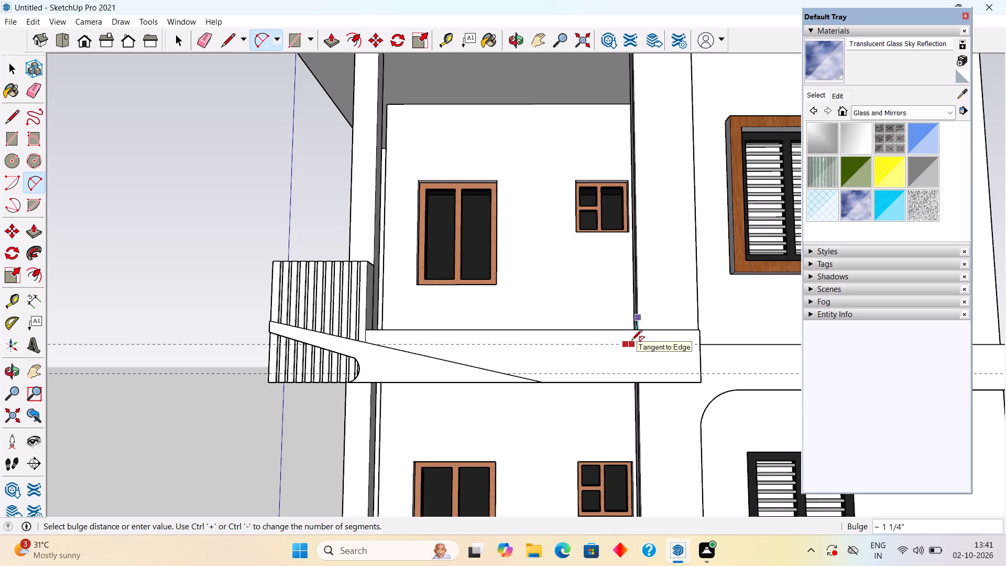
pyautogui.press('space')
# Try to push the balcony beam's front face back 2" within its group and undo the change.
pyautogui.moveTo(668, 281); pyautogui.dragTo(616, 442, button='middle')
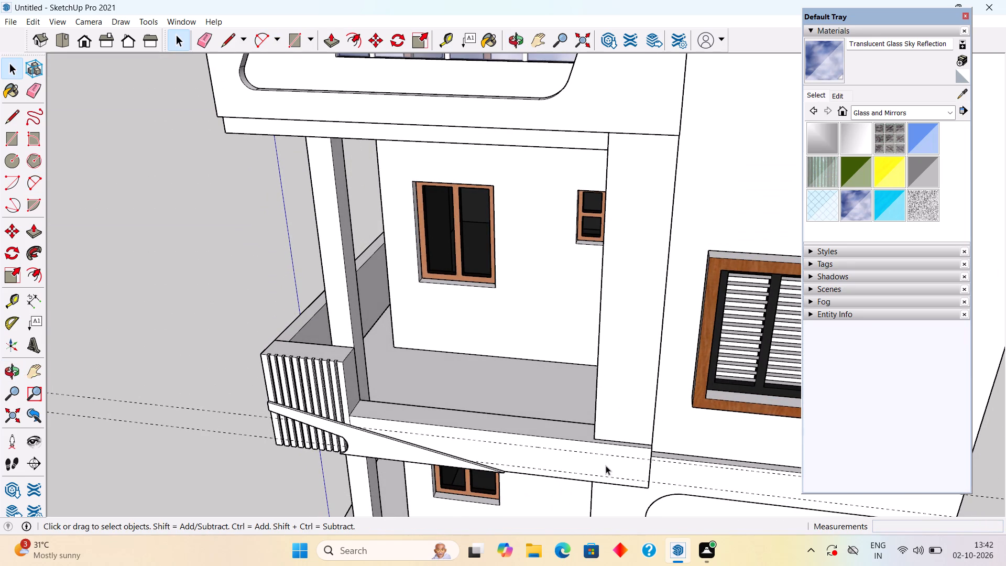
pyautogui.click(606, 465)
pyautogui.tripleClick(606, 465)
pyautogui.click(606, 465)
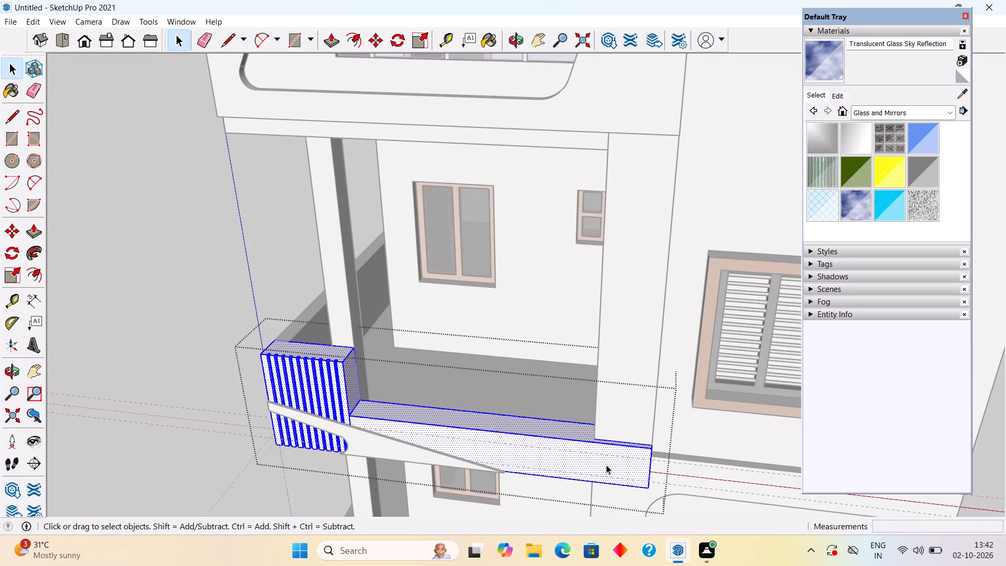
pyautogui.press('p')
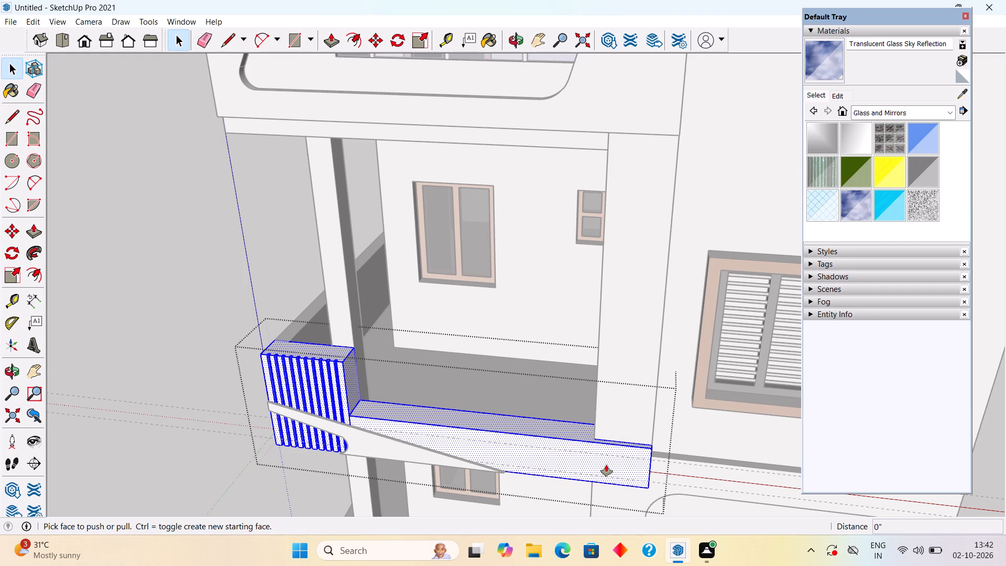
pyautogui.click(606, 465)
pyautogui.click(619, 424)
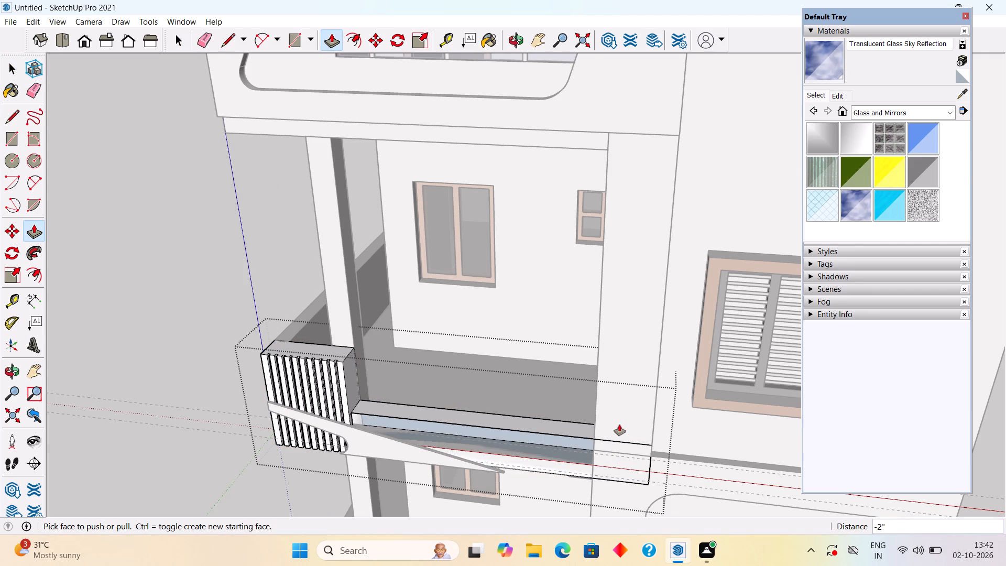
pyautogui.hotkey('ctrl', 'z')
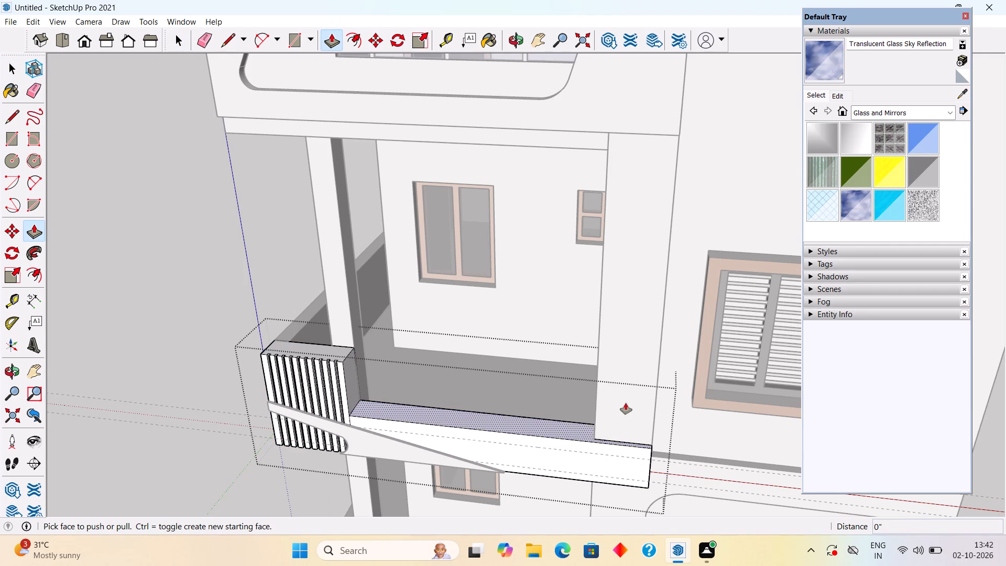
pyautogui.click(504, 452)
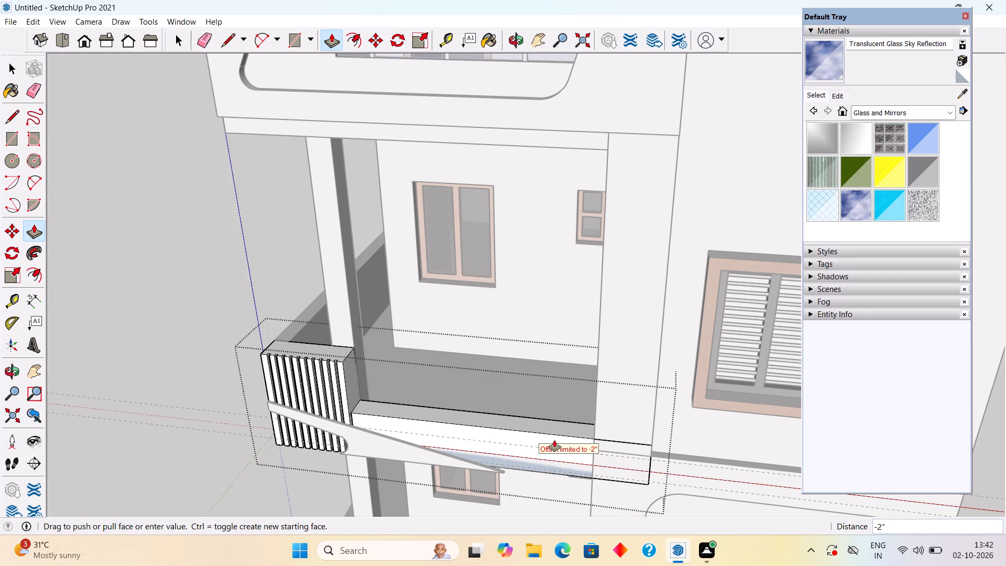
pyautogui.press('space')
# Examine how the extended beam's front face and end meet the vertical strip beside the shuttered-window wall.
pyautogui.moveTo(476, 440); pyautogui.dragTo(412, 437, button='middle')
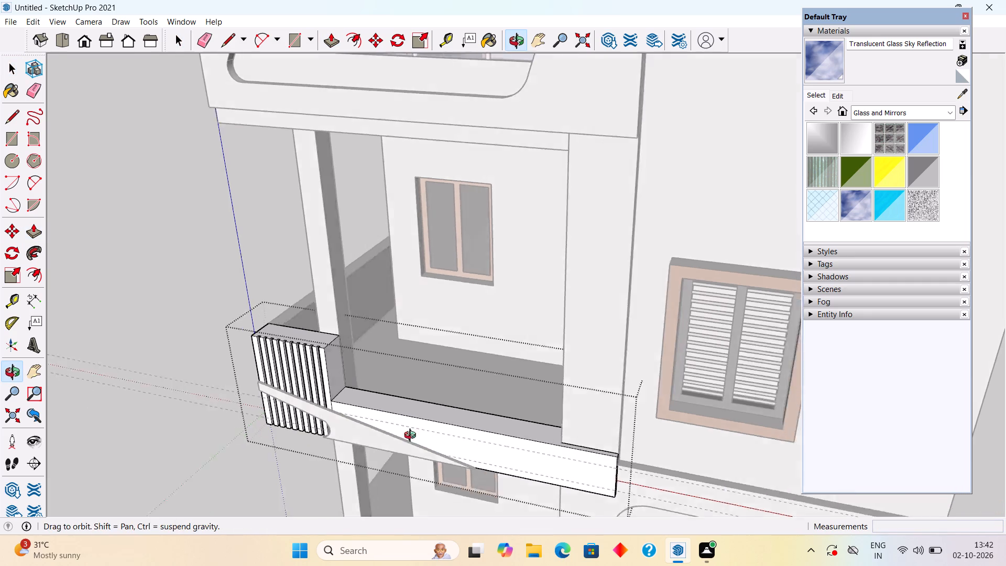
pyautogui.moveTo(412, 437); pyautogui.dragTo(333, 428, button='middle')
pyautogui.click(425, 431)
pyautogui.moveTo(497, 430); pyautogui.dragTo(410, 389, button='middle')
pyautogui.scroll(6, 428, 433)
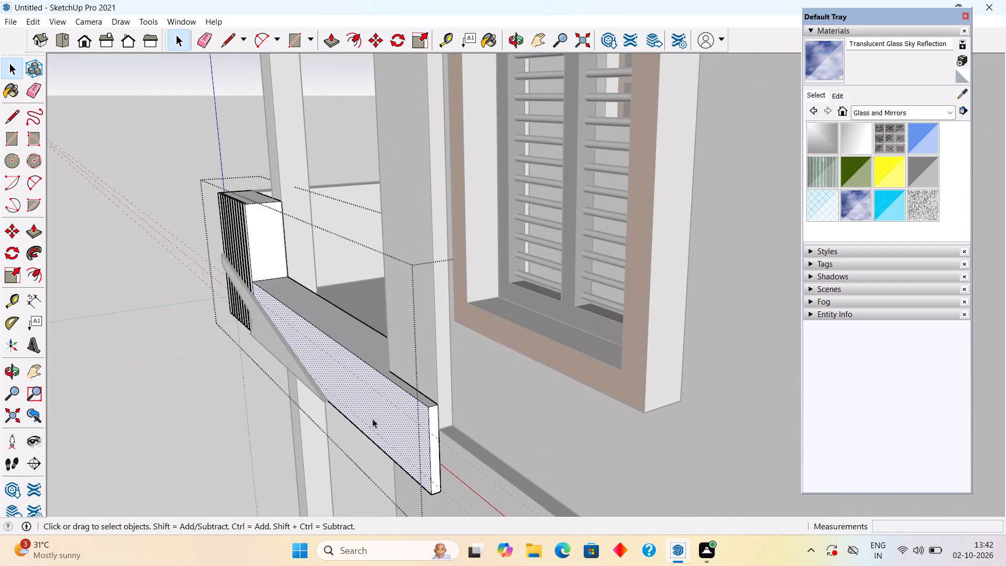
pyautogui.click(429, 358)
# Open the upper balcony's front panel for editing and draw a line across the vertical strip's top at the panel's lower edge.
pyautogui.scroll(-10, 429, 358)
pyautogui.moveTo(426, 402); pyautogui.dragTo(615, 438, button='middle')
pyautogui.scroll(-2, 615, 438)
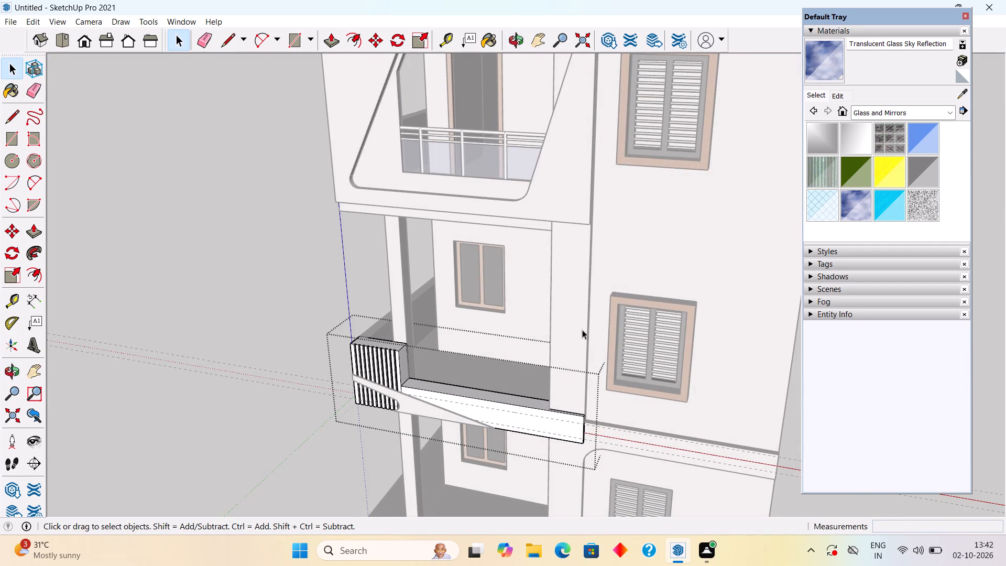
pyautogui.click(582, 330)
pyautogui.tripleClick(577, 329)
pyautogui.moveTo(579, 280); pyautogui.dragTo(584, 255, button='middle')
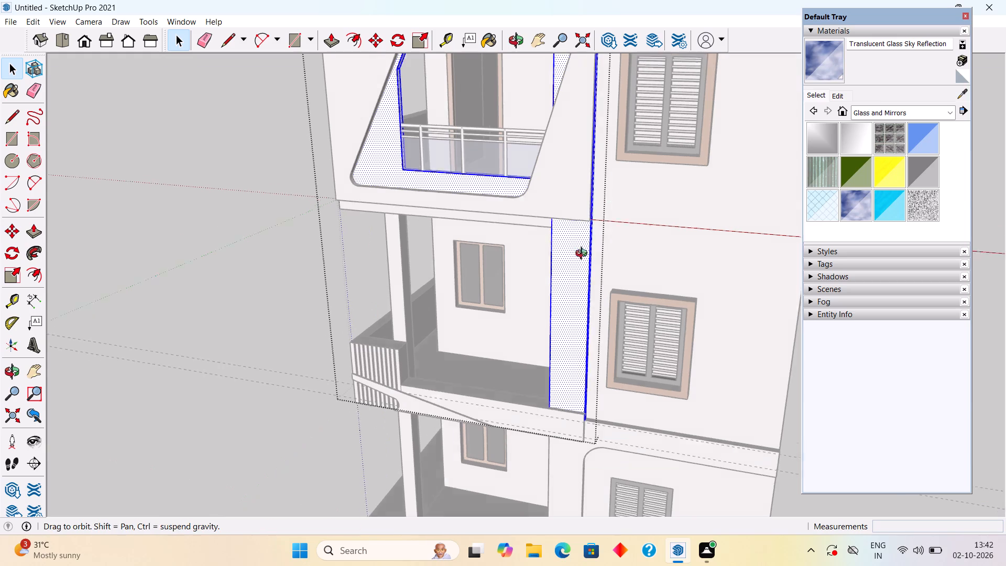
pyautogui.moveTo(584, 255); pyautogui.dragTo(592, 200, button='middle')
pyautogui.scroll(6, 586, 164)
pyautogui.moveTo(544, 149); pyautogui.dragTo(545, 104, button='middle')
pyautogui.scroll(1, 545, 104)
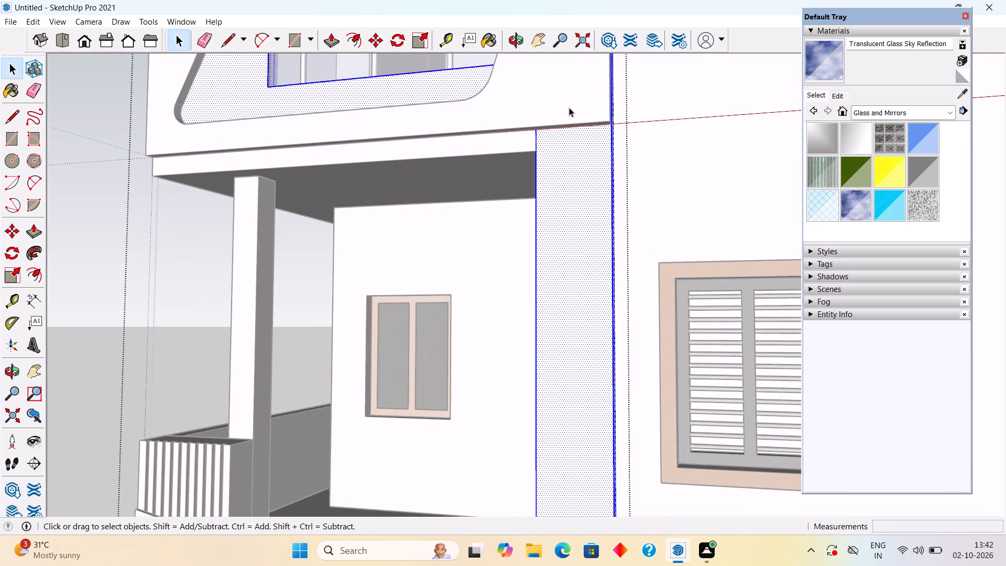
pyautogui.scroll(6, 569, 107)
pyautogui.moveTo(566, 159); pyautogui.dragTo(544, 124, button='middle')
pyautogui.press('l')
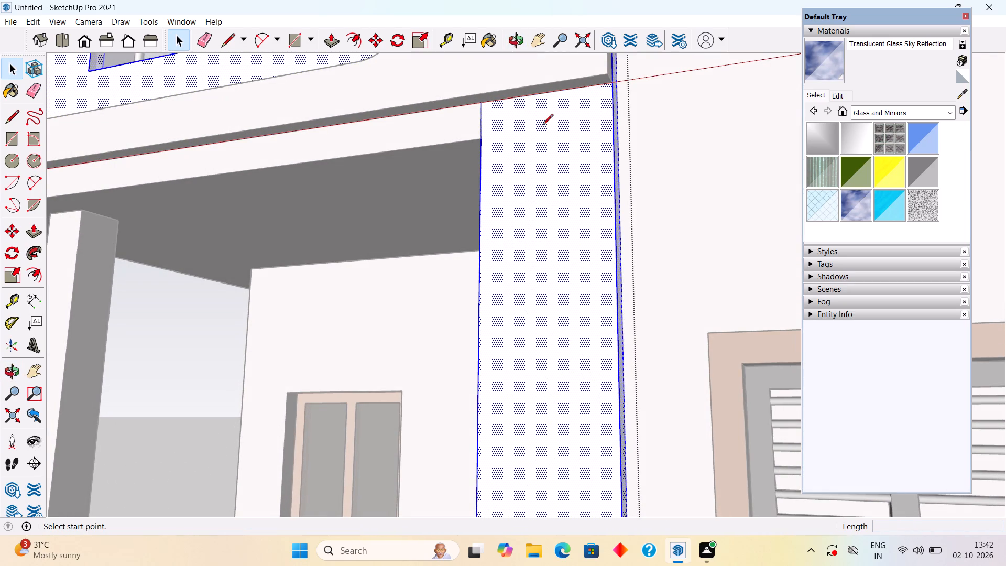
pyautogui.click(485, 102)
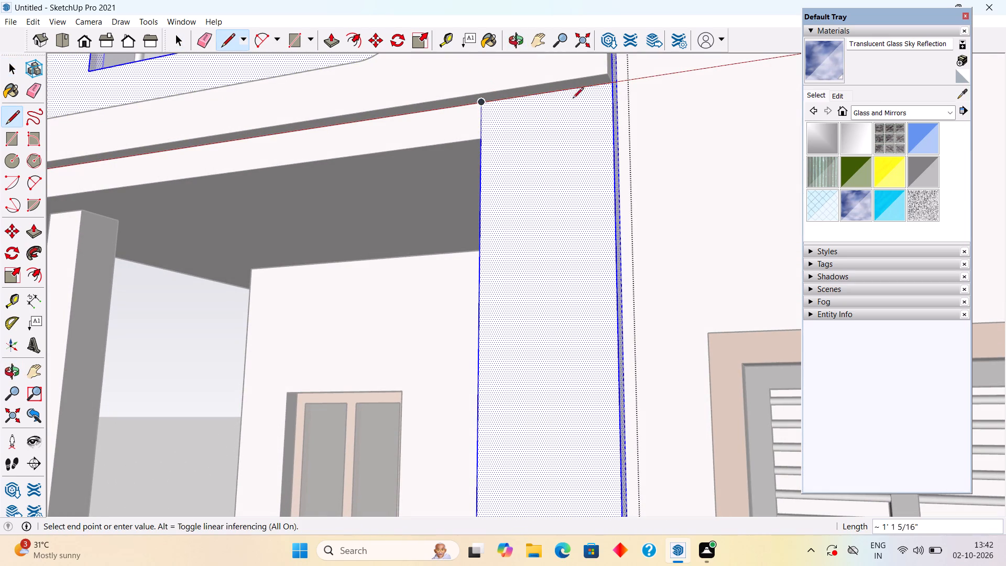
pyautogui.click(609, 85)
pyautogui.press('space')
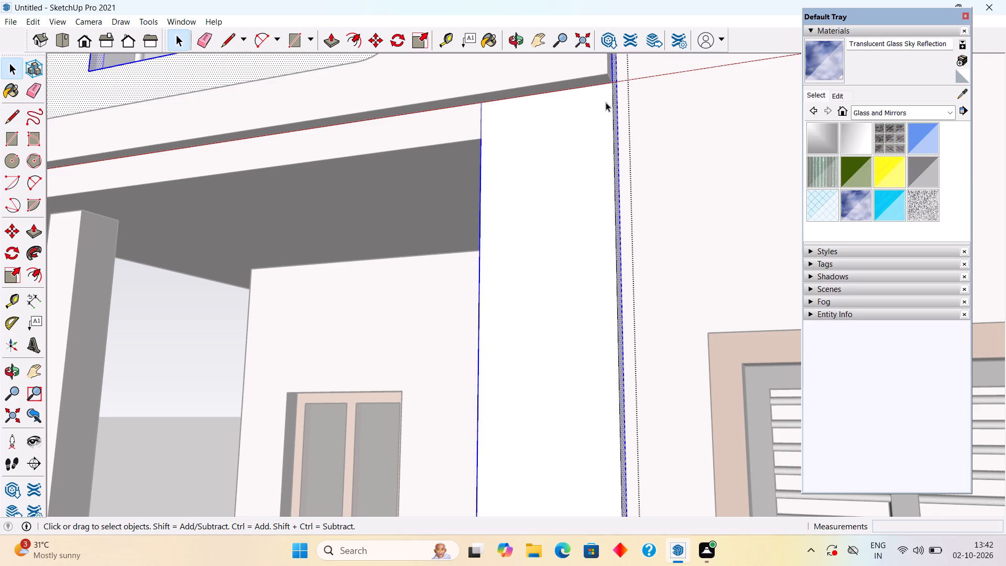
# Push/Pull the vertical strip's separated front face out 2" to align with the balcony beam's front, and leave the panel's editing.
pyautogui.scroll(-14, 576, 195)
pyautogui.moveTo(566, 217); pyautogui.dragTo(570, 300, button='middle')
pyautogui.moveTo(565, 345); pyautogui.dragTo(555, 407, button='middle')
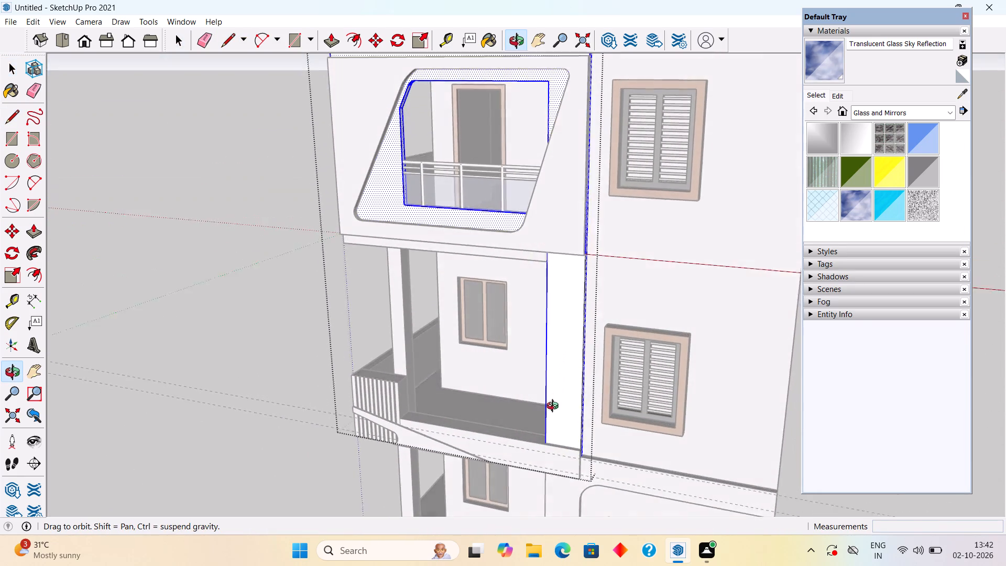
pyautogui.moveTo(555, 407); pyautogui.dragTo(550, 421, button='middle')
pyautogui.click(557, 424)
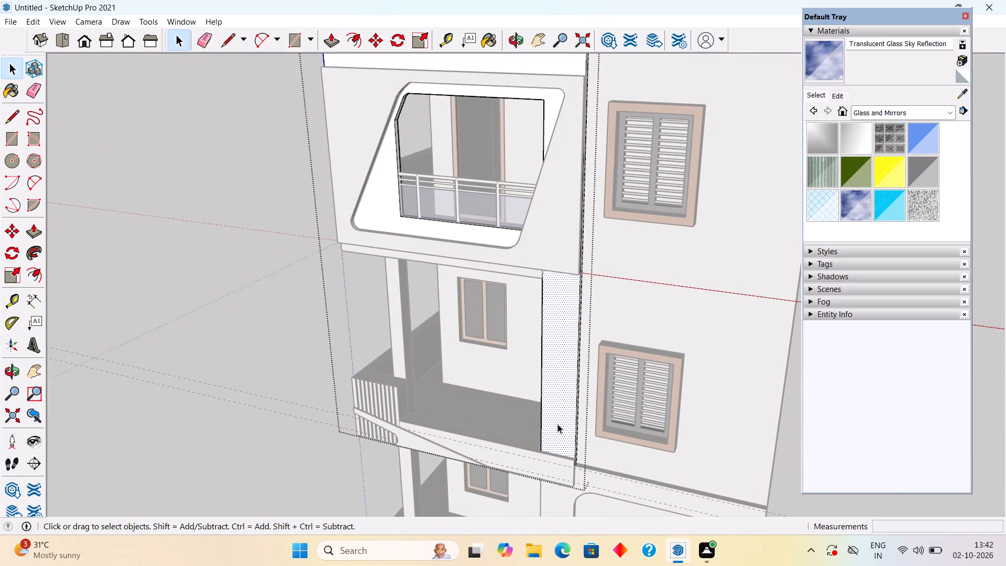
pyautogui.press('p')
pyautogui.click(557, 424)
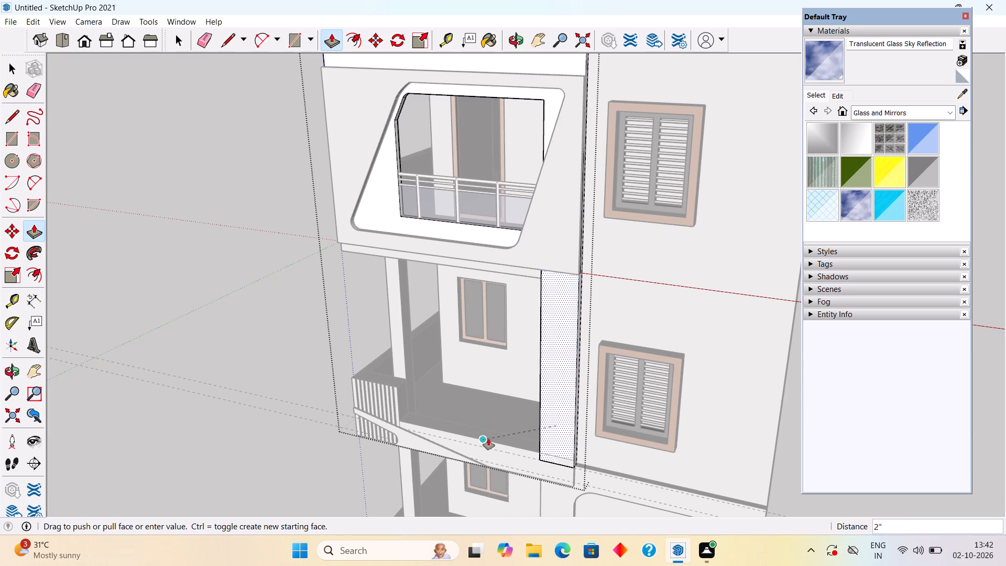
pyautogui.click(488, 440)
pyautogui.press('space')
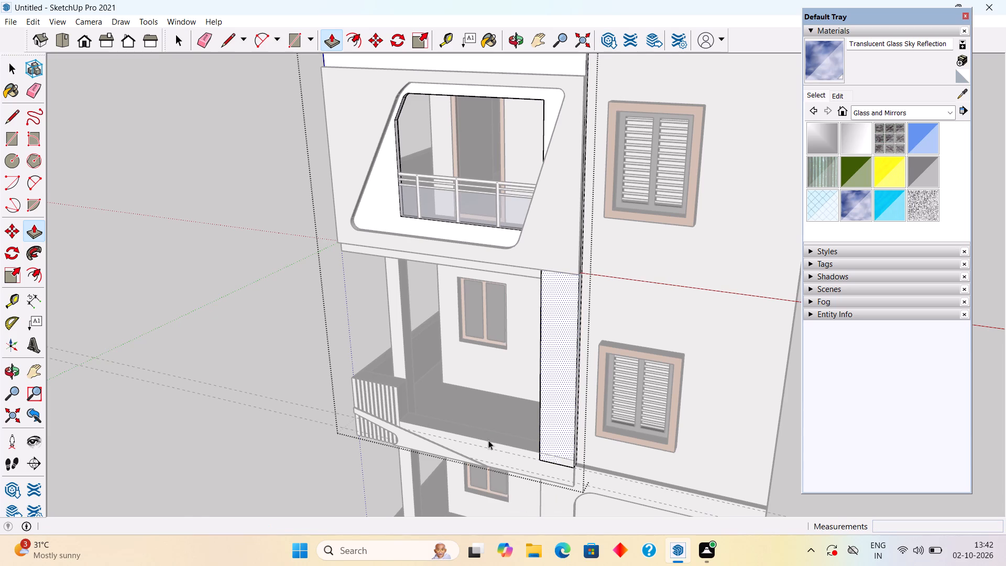
pyautogui.moveTo(501, 439); pyautogui.dragTo(617, 380, button='middle')
pyautogui.click(264, 288)
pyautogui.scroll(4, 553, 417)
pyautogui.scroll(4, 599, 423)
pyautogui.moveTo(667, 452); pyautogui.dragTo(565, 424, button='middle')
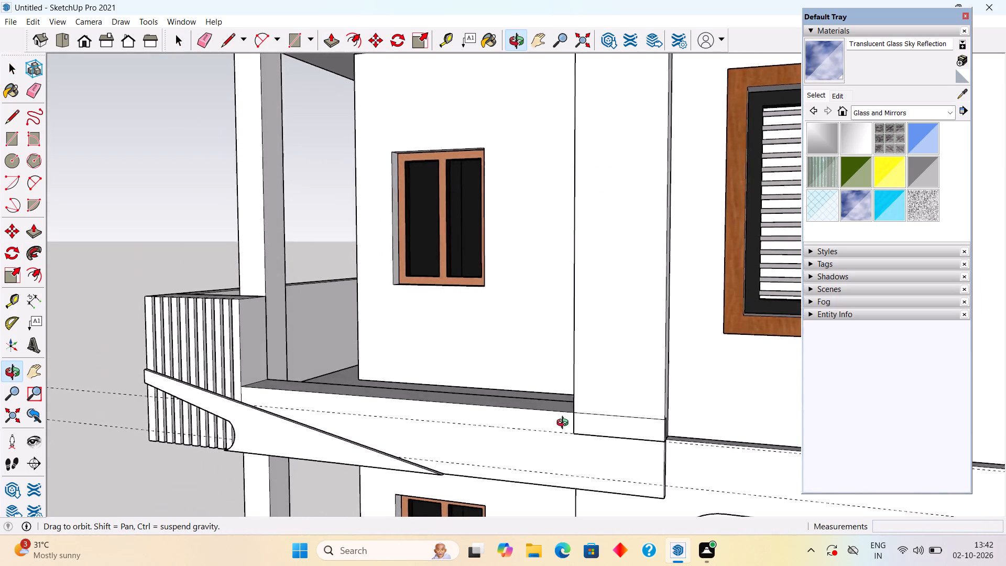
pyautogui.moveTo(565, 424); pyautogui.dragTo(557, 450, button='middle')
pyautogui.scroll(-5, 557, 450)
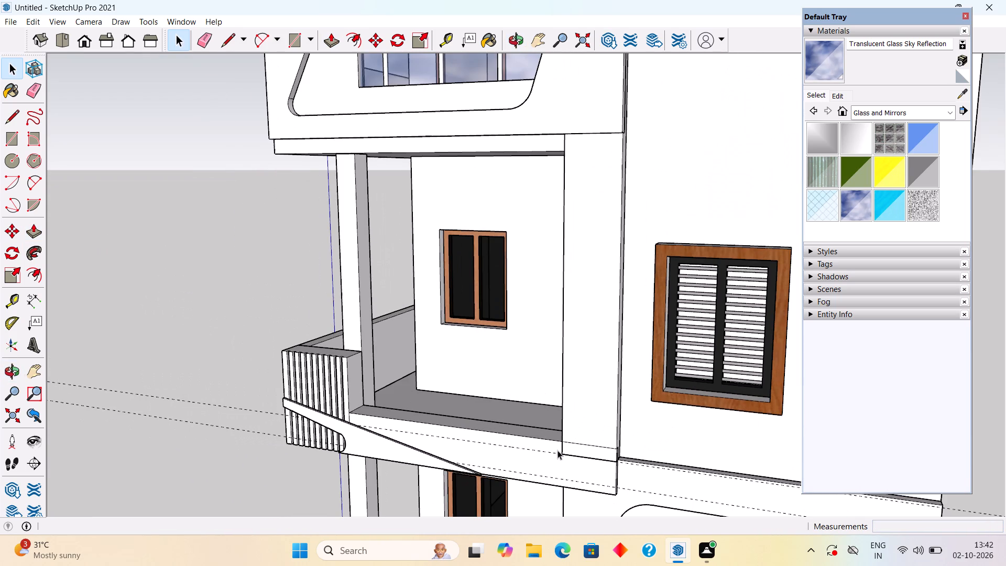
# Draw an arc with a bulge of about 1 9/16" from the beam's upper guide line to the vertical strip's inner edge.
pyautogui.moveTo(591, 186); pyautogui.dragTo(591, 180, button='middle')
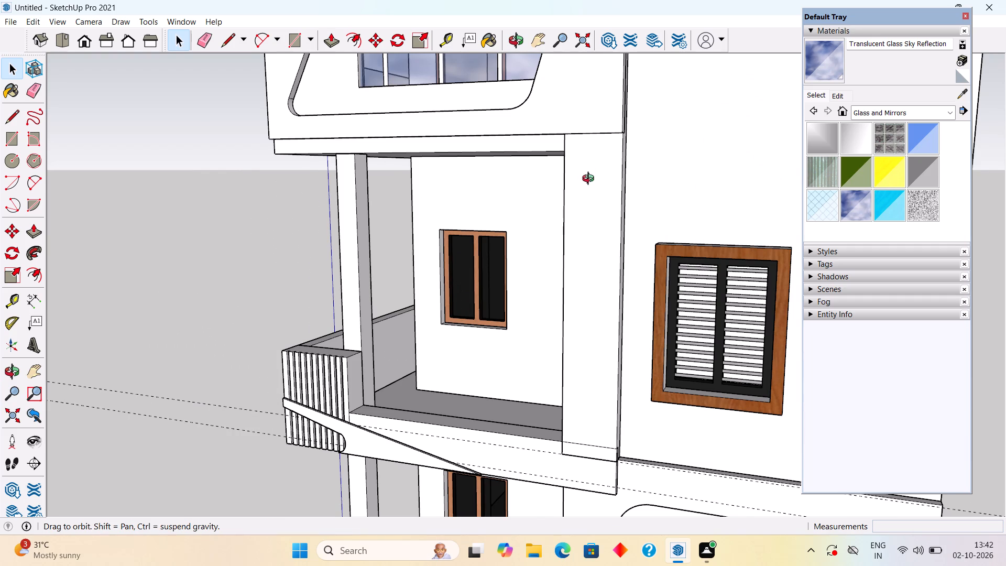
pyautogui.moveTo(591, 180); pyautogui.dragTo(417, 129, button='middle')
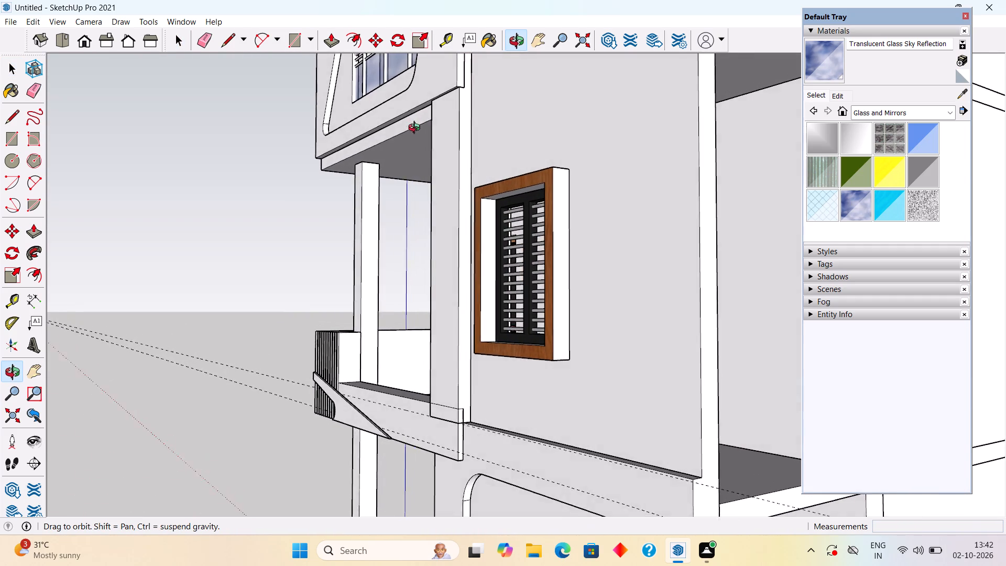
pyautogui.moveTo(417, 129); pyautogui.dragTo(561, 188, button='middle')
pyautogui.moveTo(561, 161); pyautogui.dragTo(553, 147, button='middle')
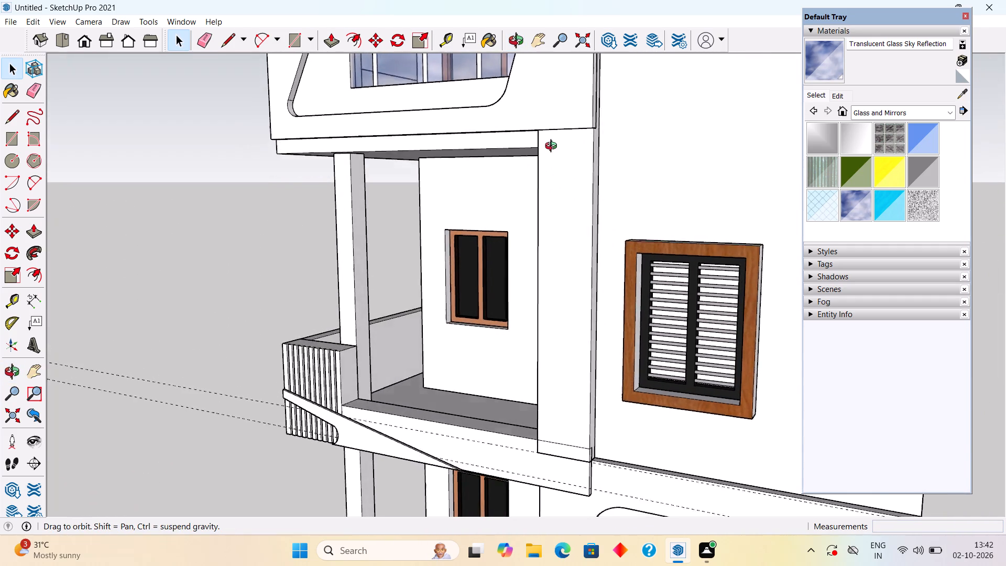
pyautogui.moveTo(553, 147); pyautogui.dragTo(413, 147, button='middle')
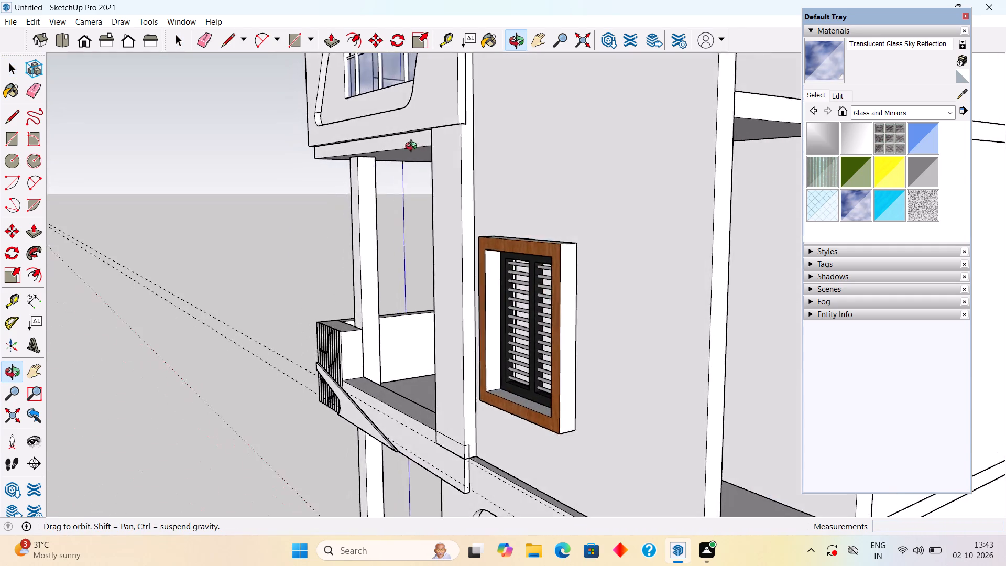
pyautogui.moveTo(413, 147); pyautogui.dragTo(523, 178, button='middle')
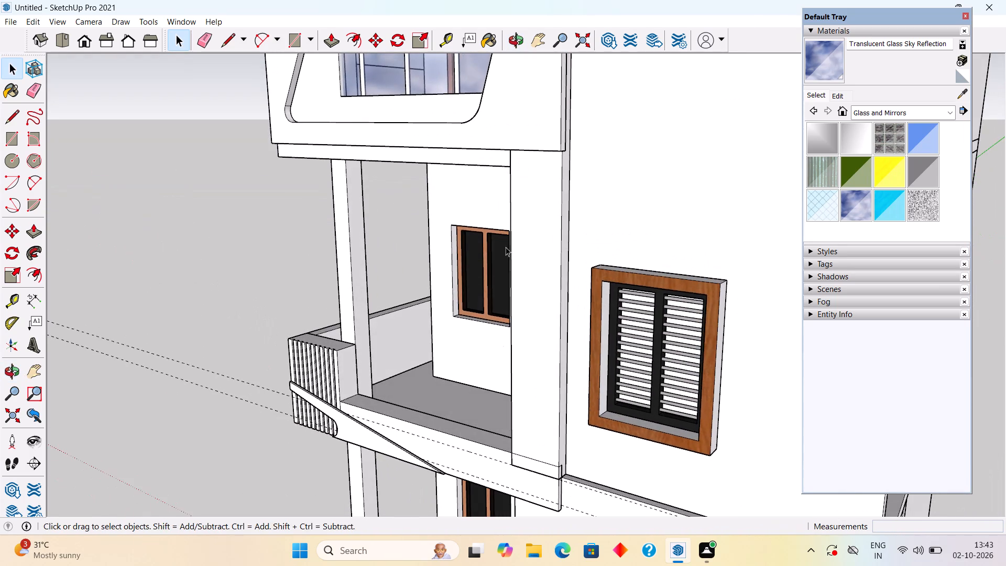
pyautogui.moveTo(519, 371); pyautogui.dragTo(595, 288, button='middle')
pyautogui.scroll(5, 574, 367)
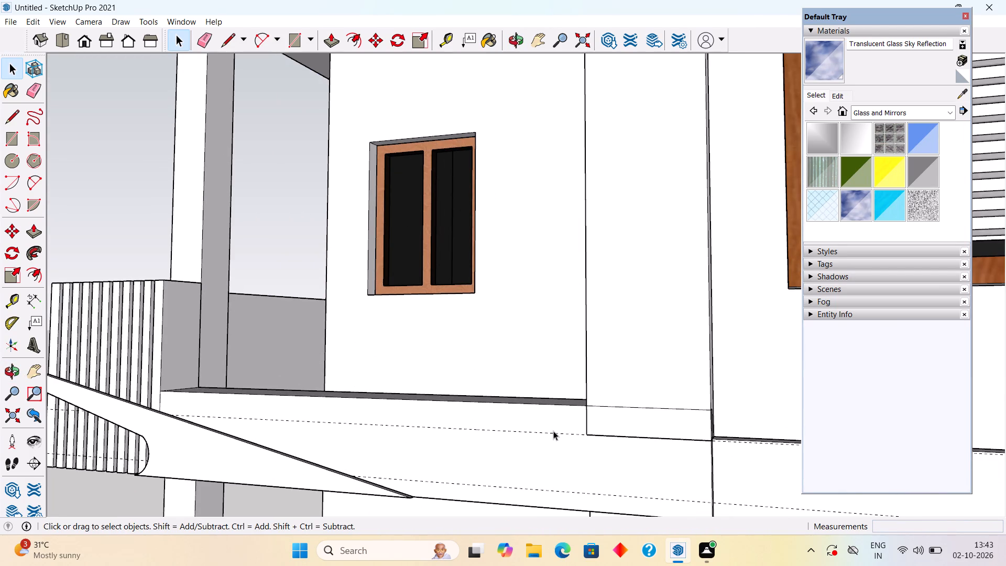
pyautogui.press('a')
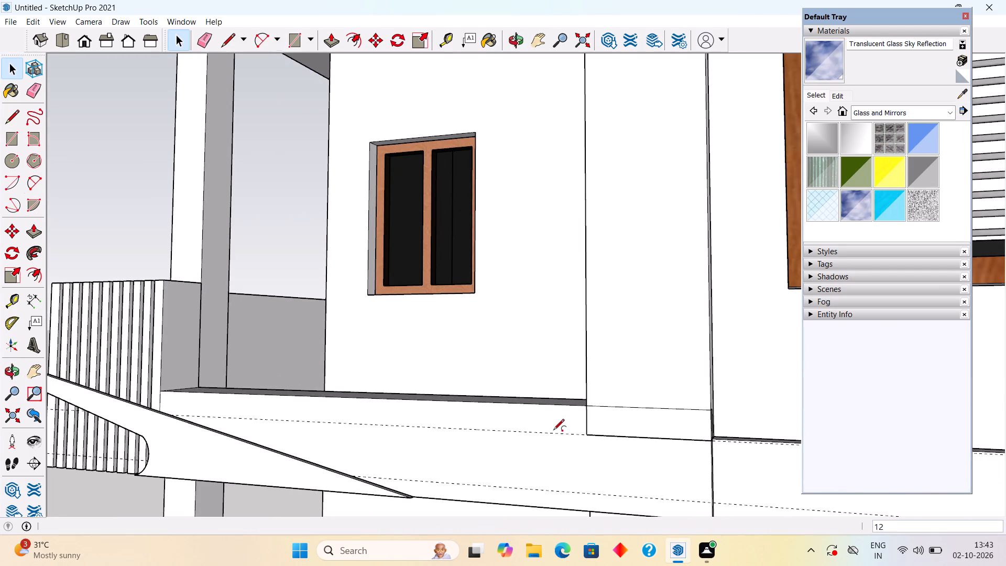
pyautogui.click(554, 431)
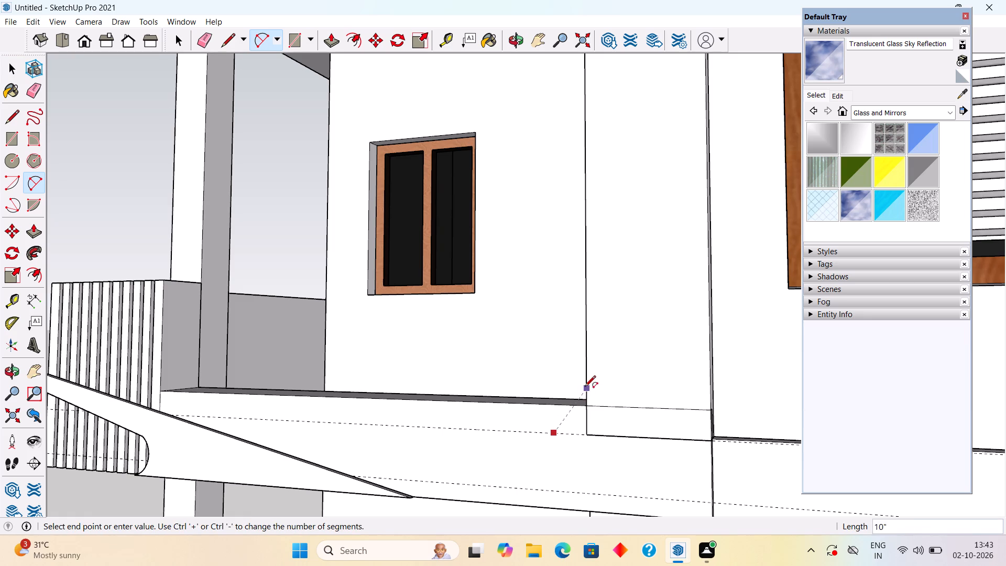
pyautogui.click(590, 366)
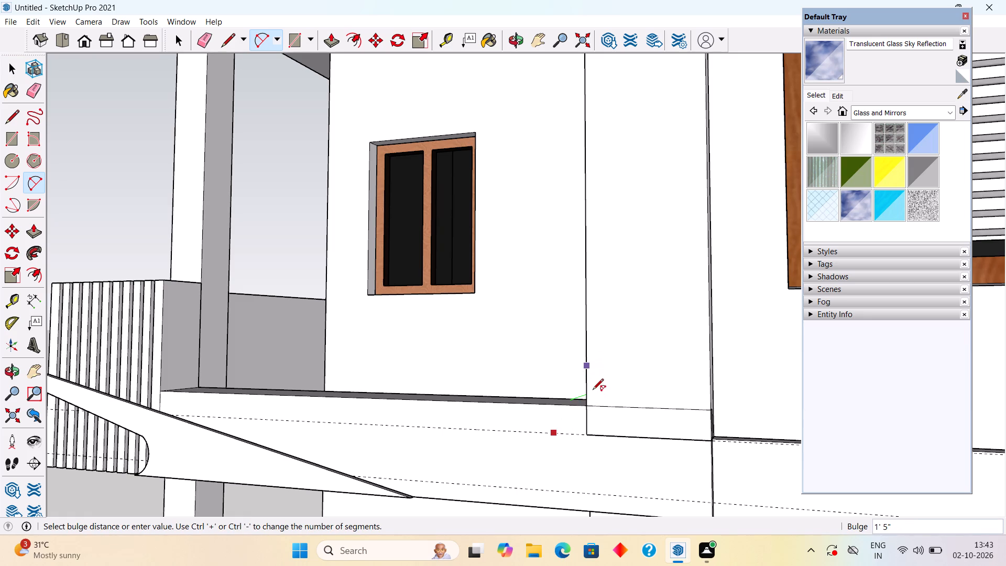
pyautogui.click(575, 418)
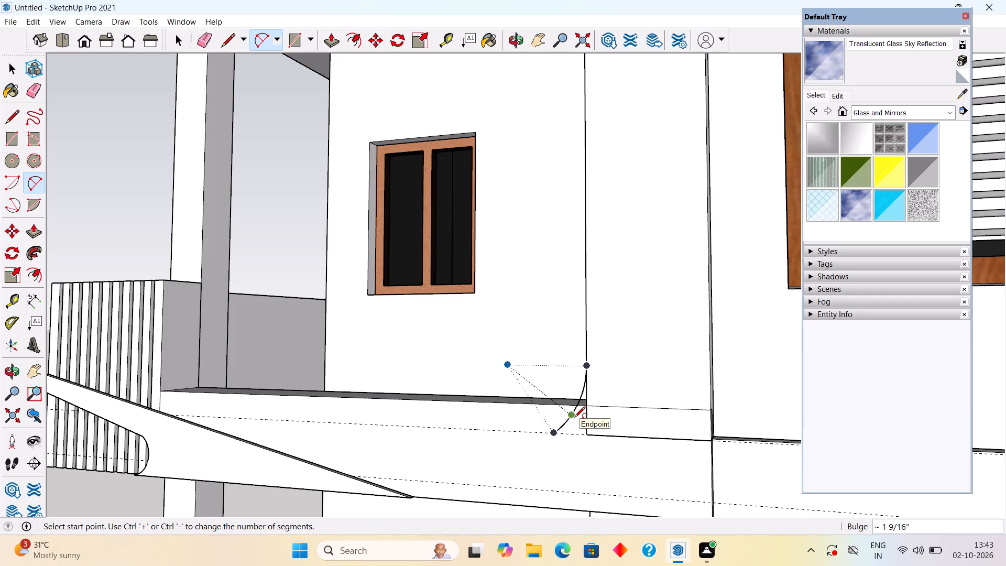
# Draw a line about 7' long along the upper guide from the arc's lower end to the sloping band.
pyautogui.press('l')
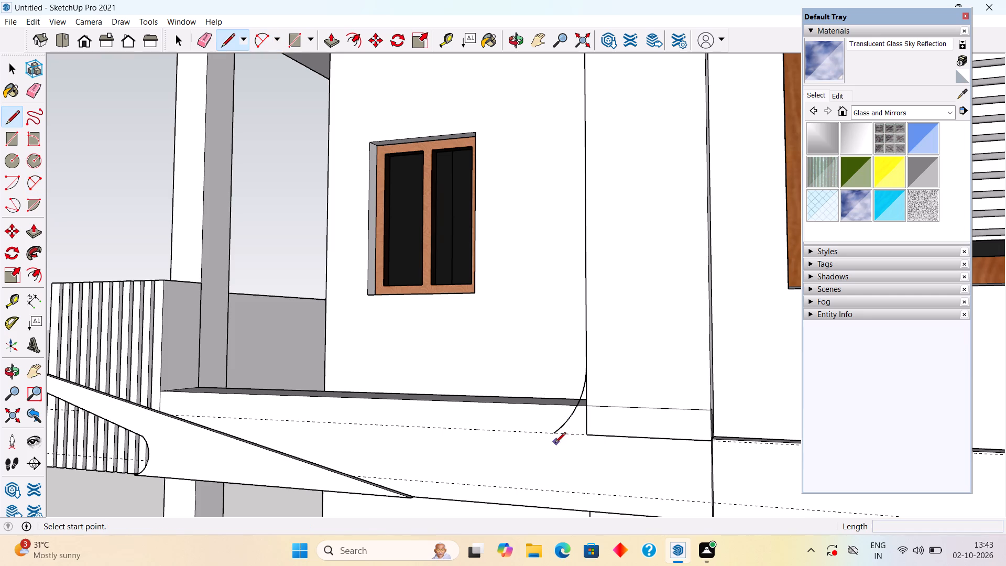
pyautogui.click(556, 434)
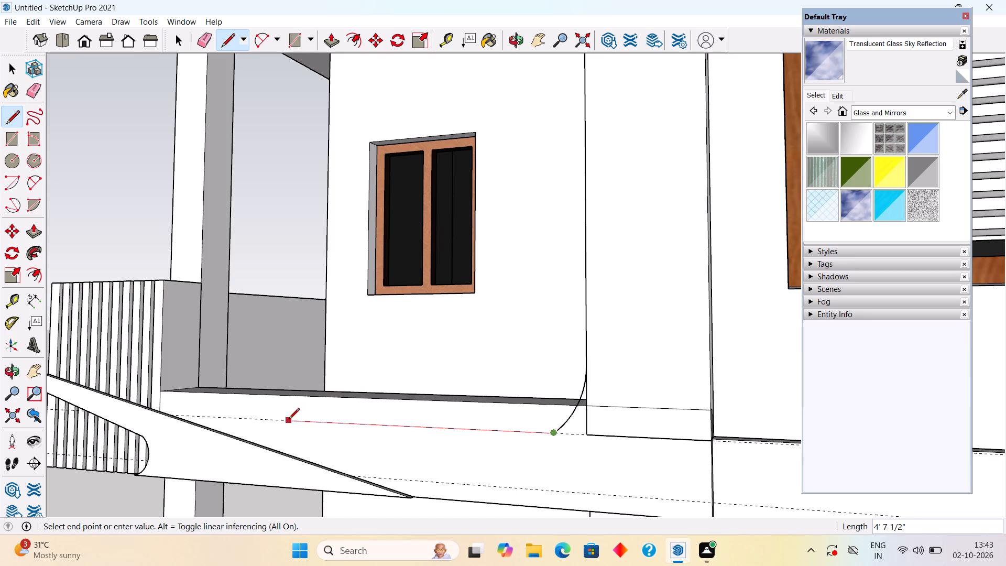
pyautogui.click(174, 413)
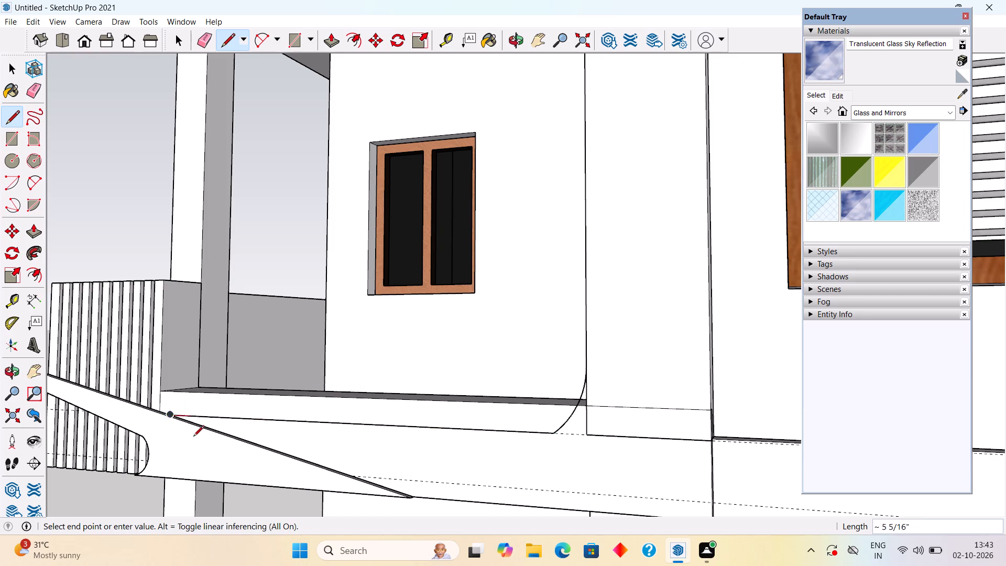
# Continue the line along the sloping band to the lower guide, and 5' 6 3/4" along that guide to the beam's outer end.
pyautogui.moveTo(194, 438); pyautogui.dragTo(162, 510, button='middle')
pyautogui.scroll(3, 215, 424)
pyautogui.scroll(-3, 215, 424)
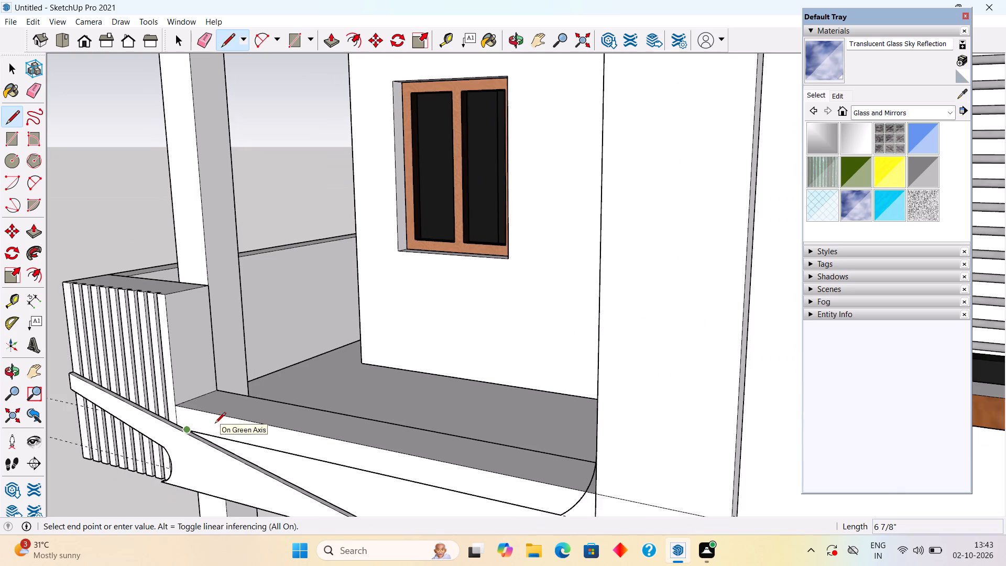
pyautogui.scroll(-5, 220, 420)
pyautogui.scroll(6, 310, 478)
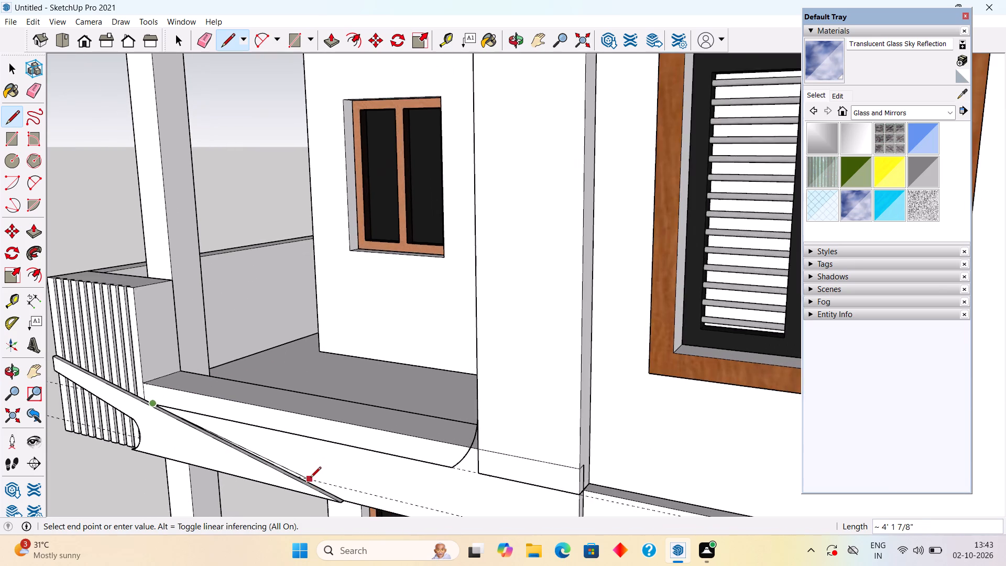
pyautogui.scroll(4, 310, 478)
pyautogui.click(289, 475)
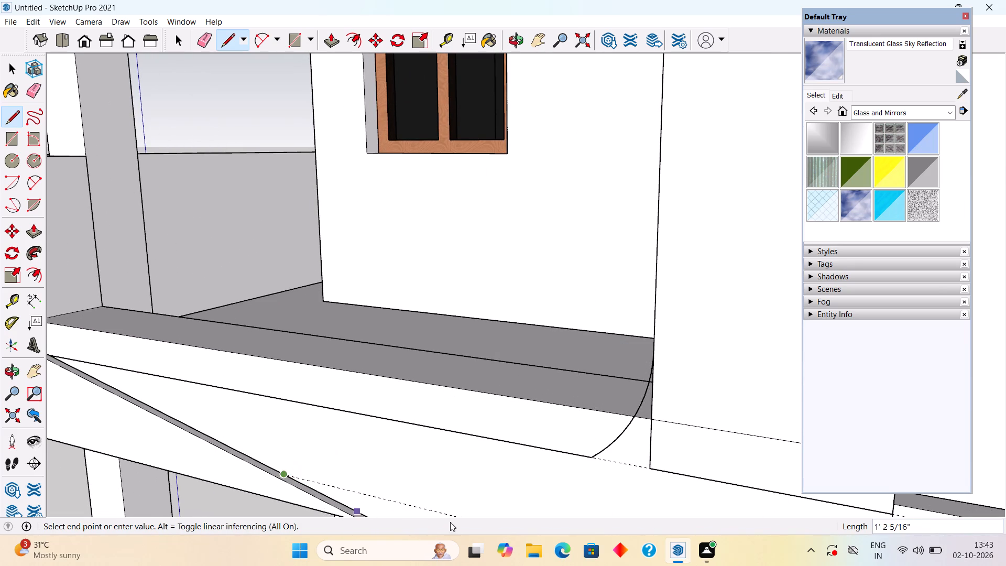
pyautogui.scroll(-11, 456, 514)
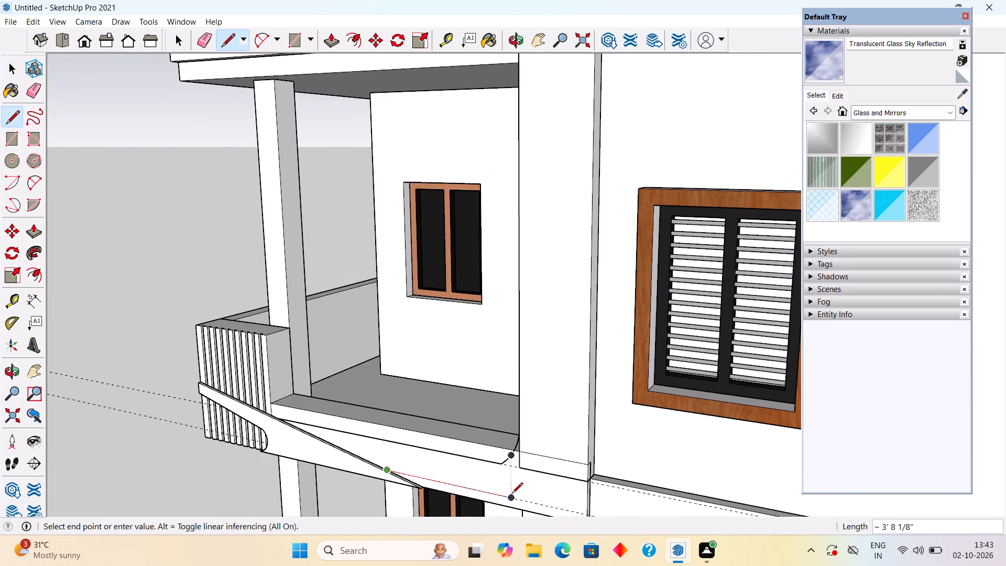
pyautogui.click(584, 515)
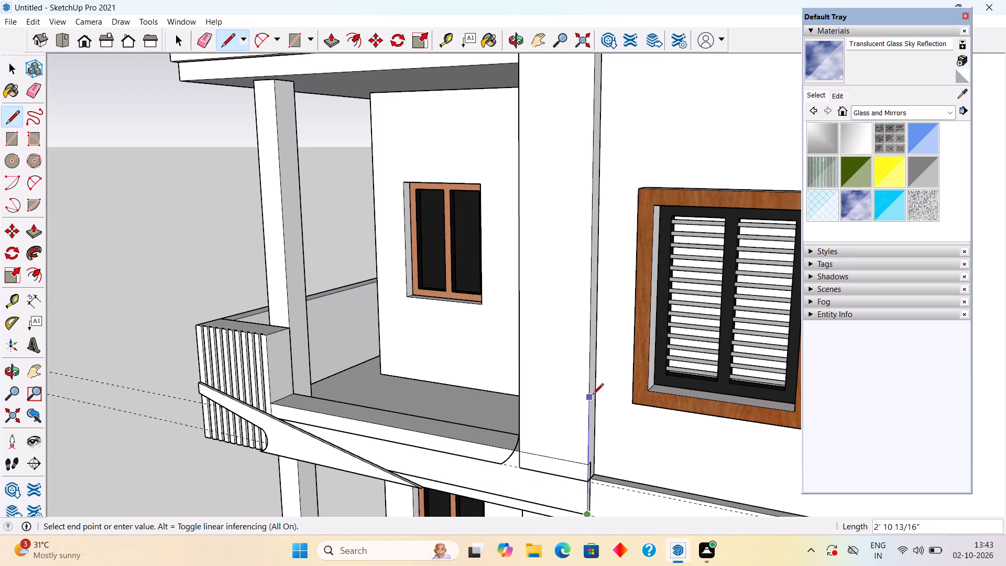
# Continue the outline 10' 9" up the vertical strip's outer edge and 1' 9" across its top under the upper balcony panel.
pyautogui.scroll(-5, 596, 393)
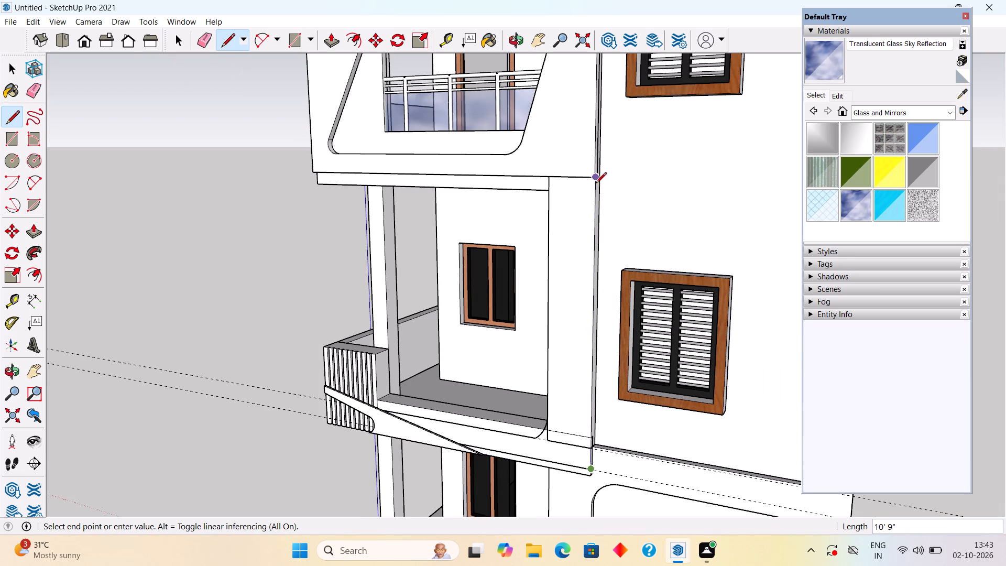
pyautogui.scroll(8, 606, 182)
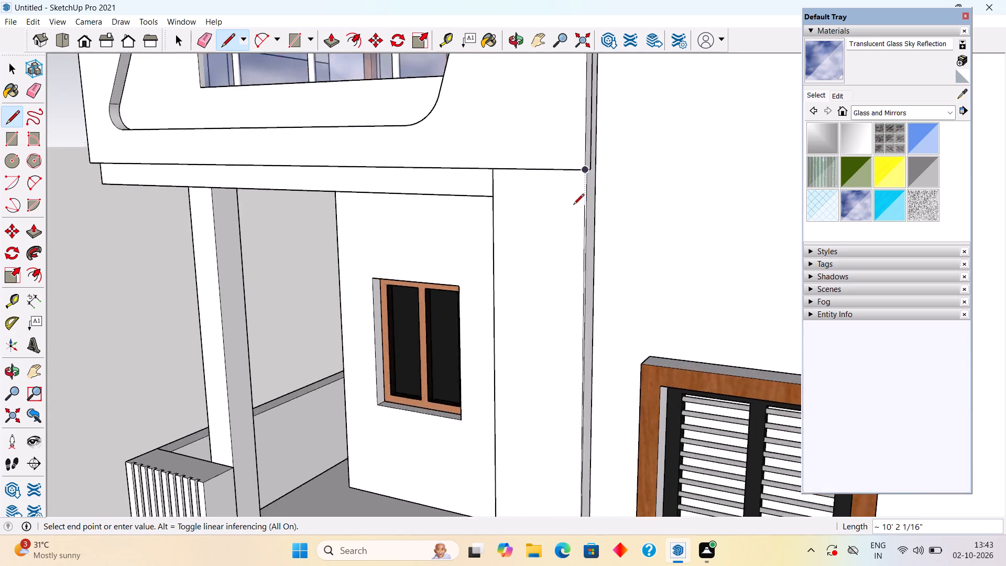
pyautogui.scroll(7, 573, 205)
pyautogui.scroll(5, 585, 157)
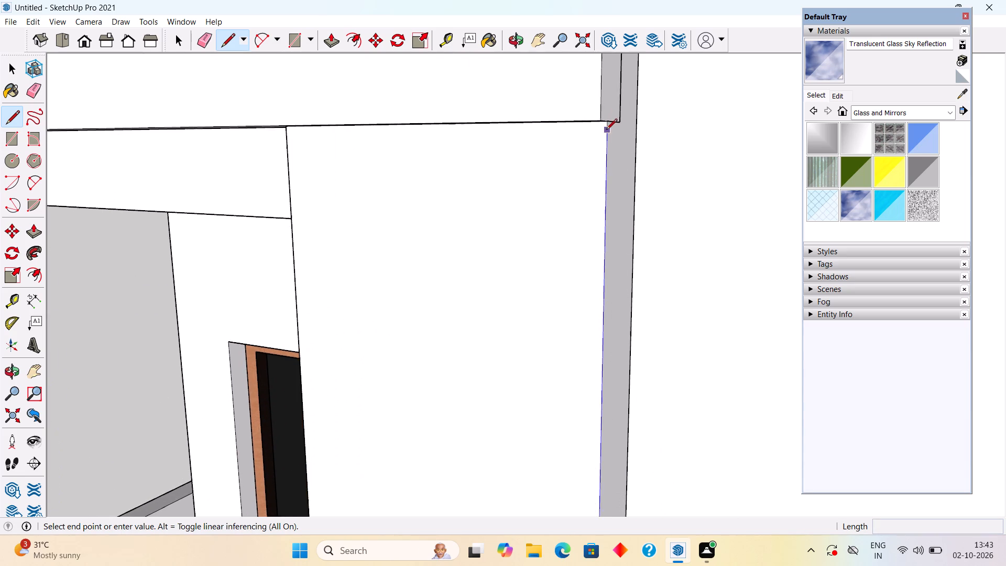
pyautogui.scroll(1, 606, 130)
pyautogui.click(605, 122)
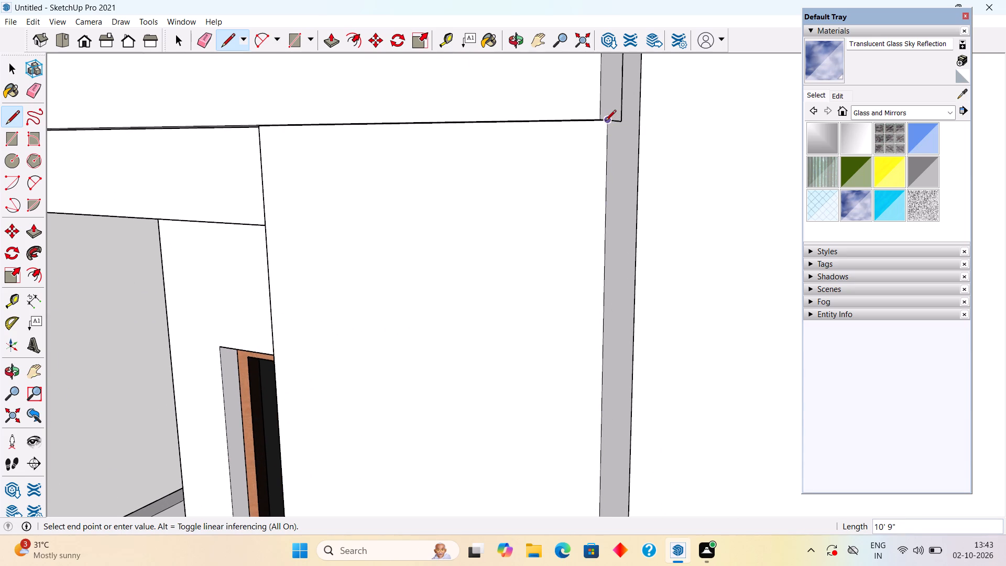
pyautogui.scroll(3, 358, 149)
pyautogui.scroll(4, 295, 140)
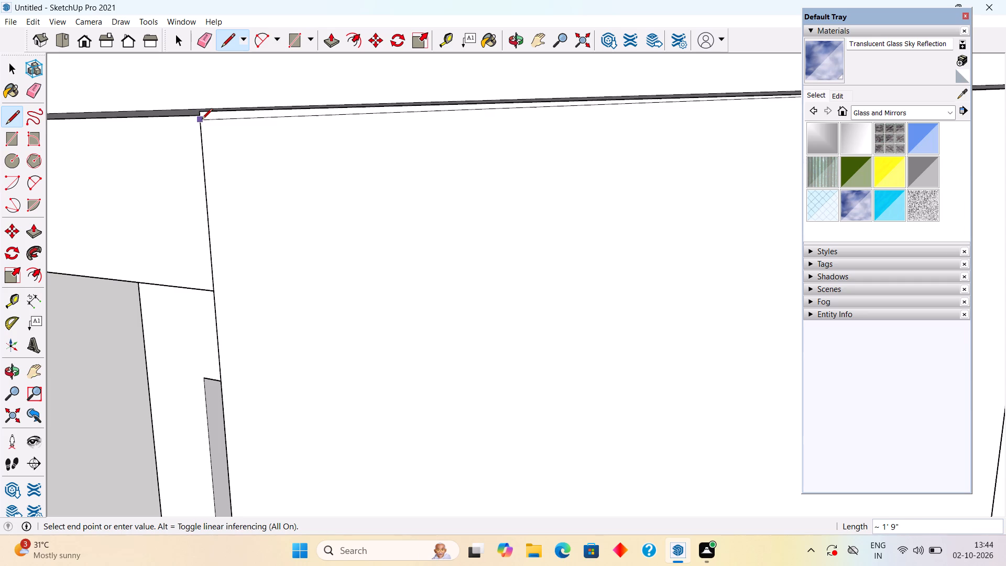
pyautogui.scroll(7, 204, 120)
pyautogui.click(199, 102)
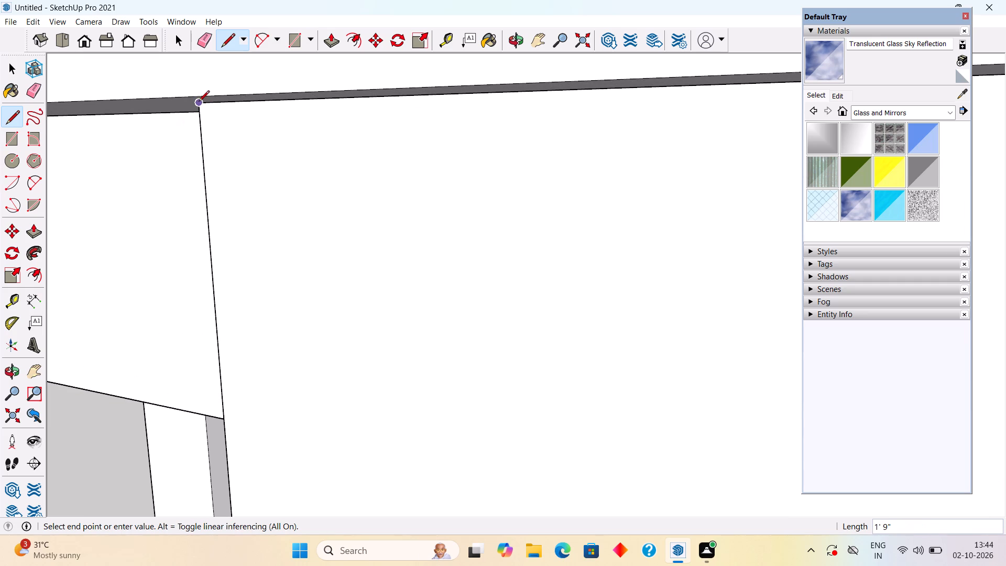
# Draw the outline's line about 8' 7" down the vertical strip's inner edge, ending just above the balcony beam.
pyautogui.scroll(-20, 206, 147)
pyautogui.scroll(-15, 206, 147)
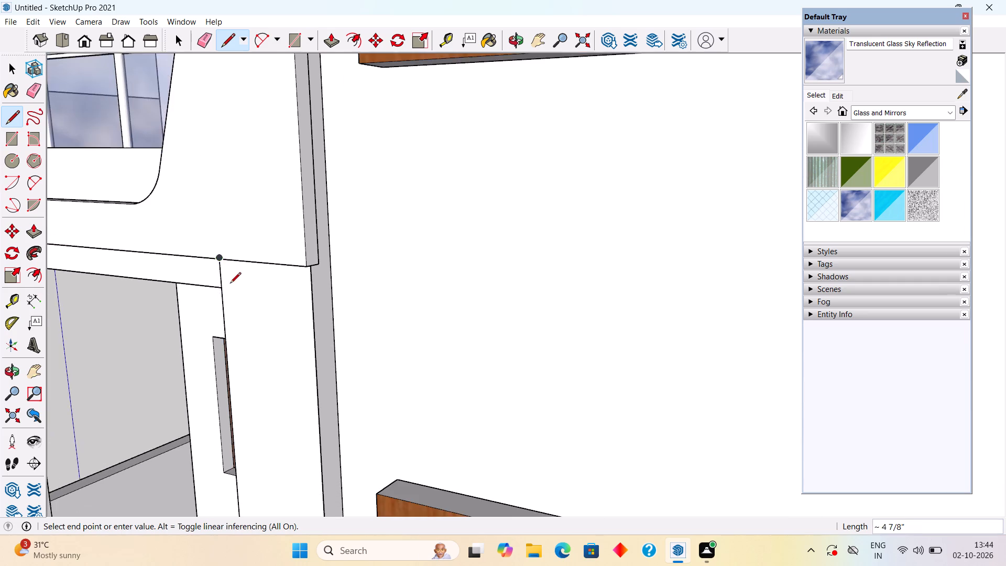
pyautogui.scroll(-19, 230, 284)
pyautogui.moveTo(220, 450); pyautogui.dragTo(336, 411, button='middle')
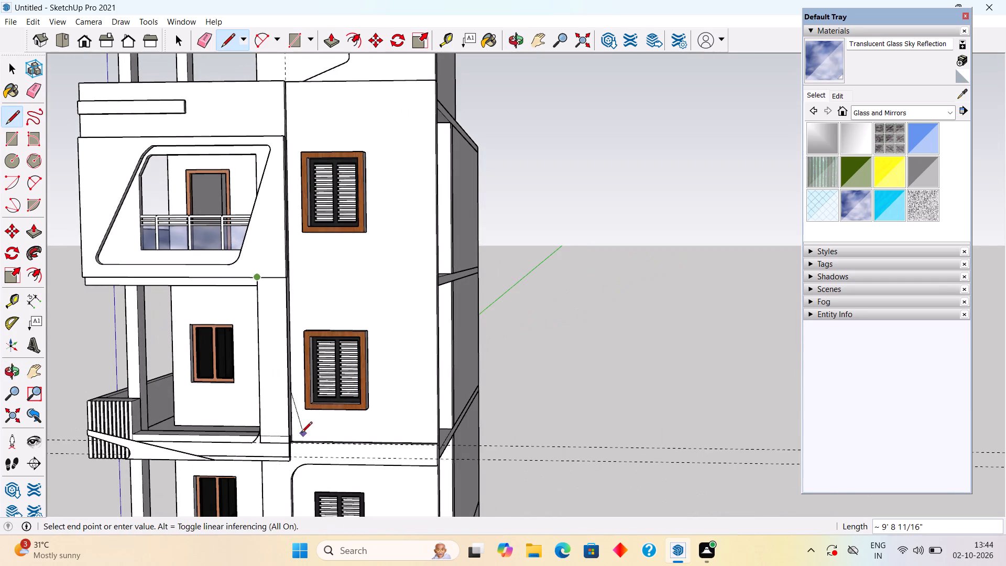
pyautogui.scroll(4, 298, 430)
pyautogui.scroll(8, 235, 440)
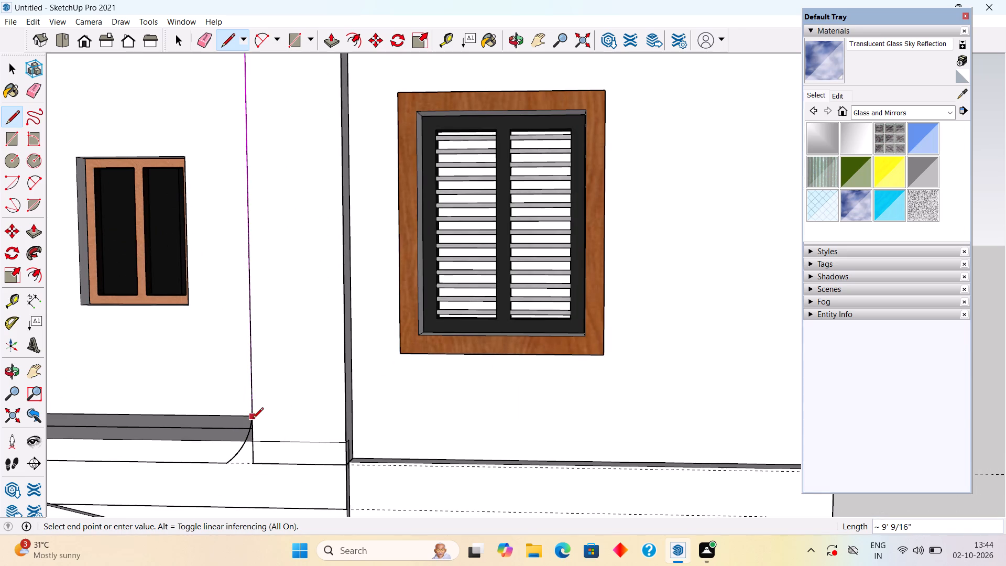
pyautogui.click(258, 393)
pyautogui.press('space')
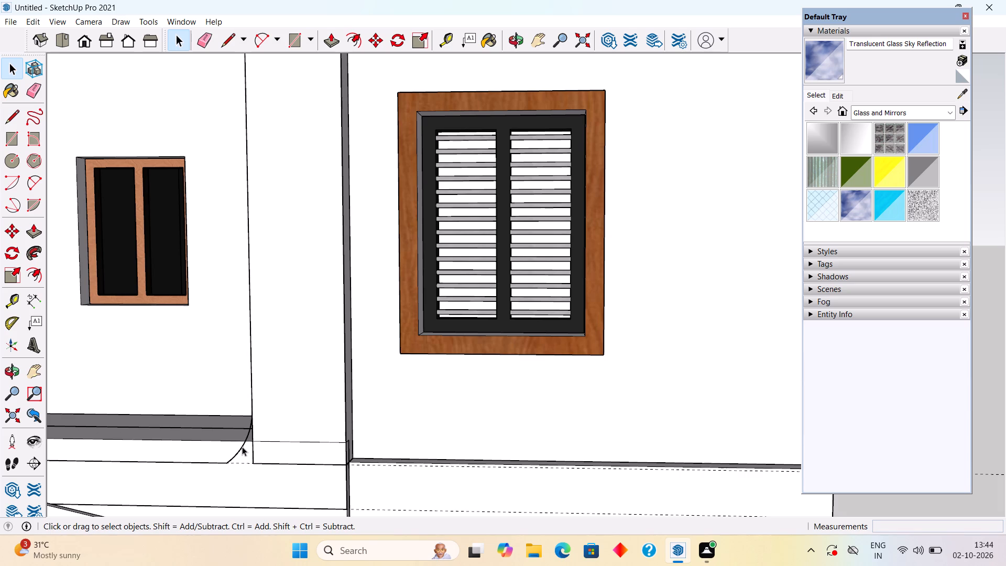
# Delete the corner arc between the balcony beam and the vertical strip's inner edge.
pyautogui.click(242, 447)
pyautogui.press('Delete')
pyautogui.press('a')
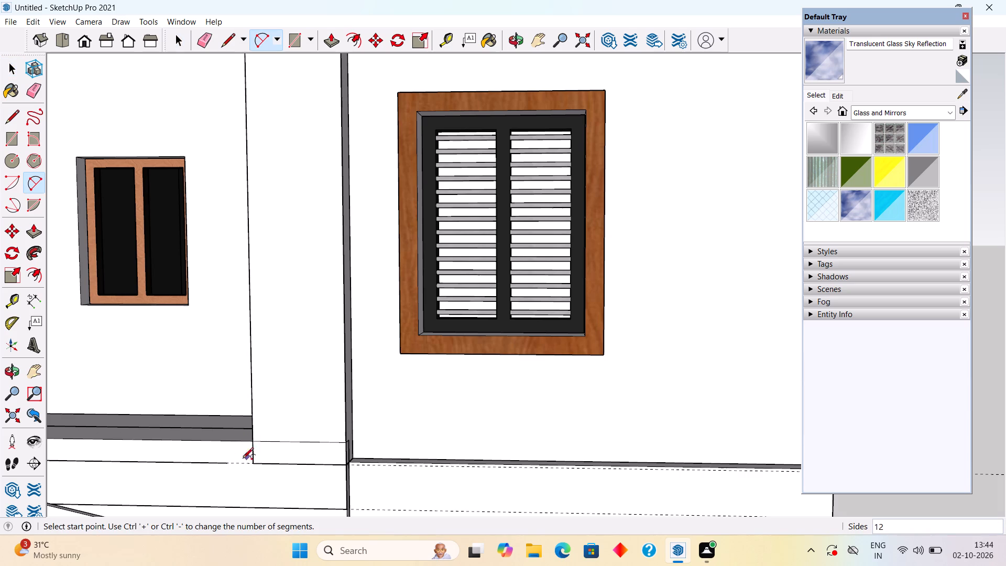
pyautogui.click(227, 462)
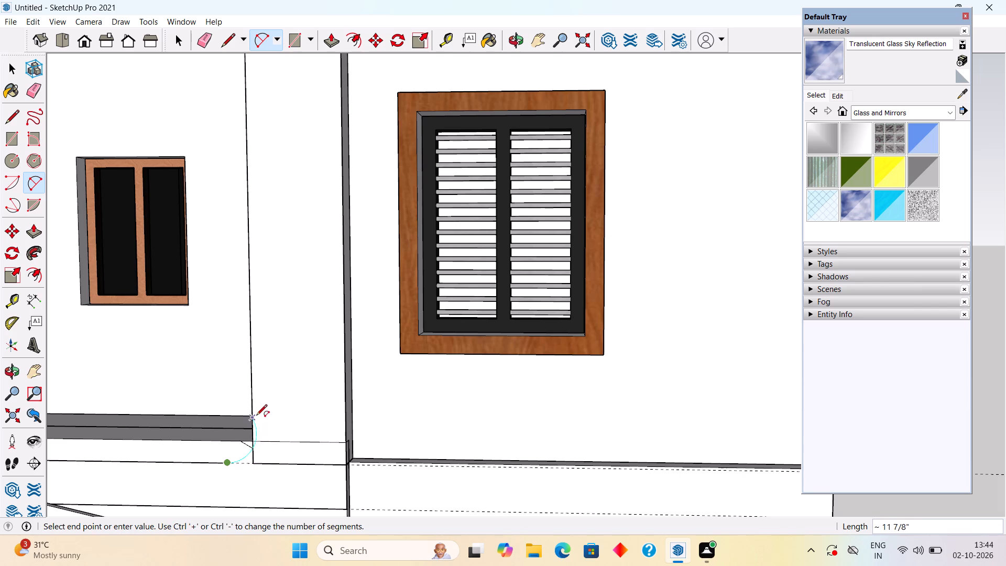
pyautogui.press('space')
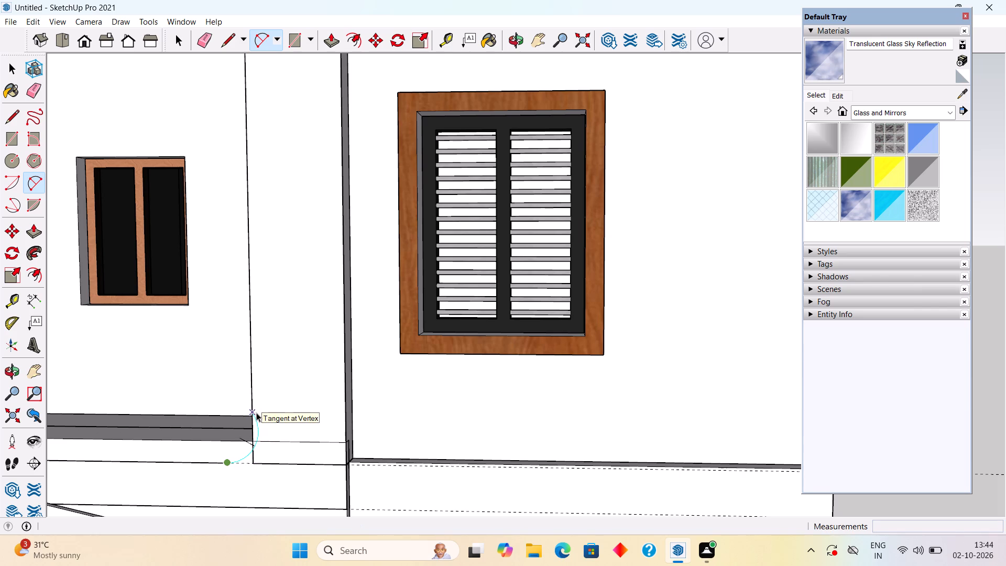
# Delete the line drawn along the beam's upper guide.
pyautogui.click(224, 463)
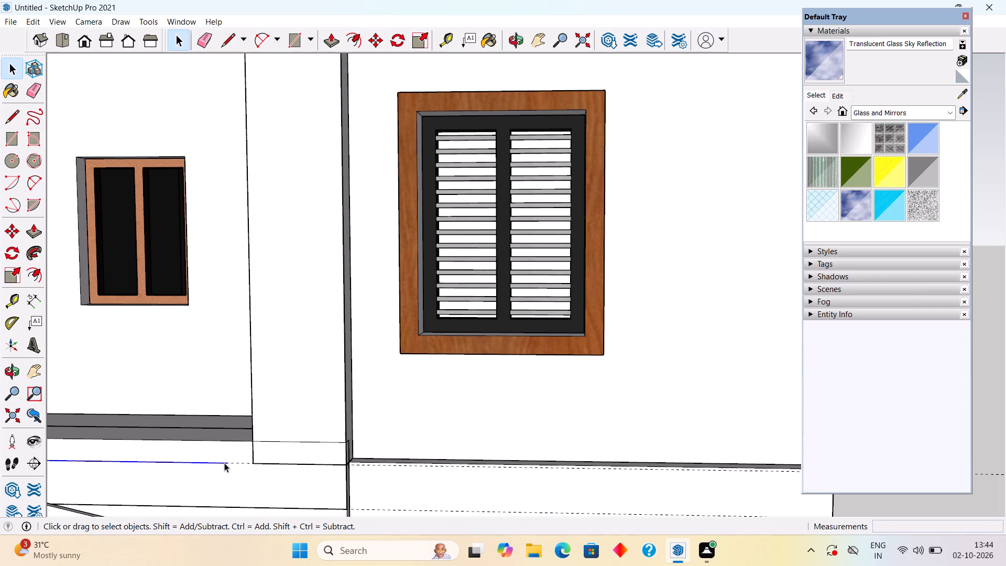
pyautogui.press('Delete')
# Draw a two-point arc about 1' 9" across with a 4" bulge, from the vertical strip's inner edge to the beam's upper guide.
pyautogui.press('a')
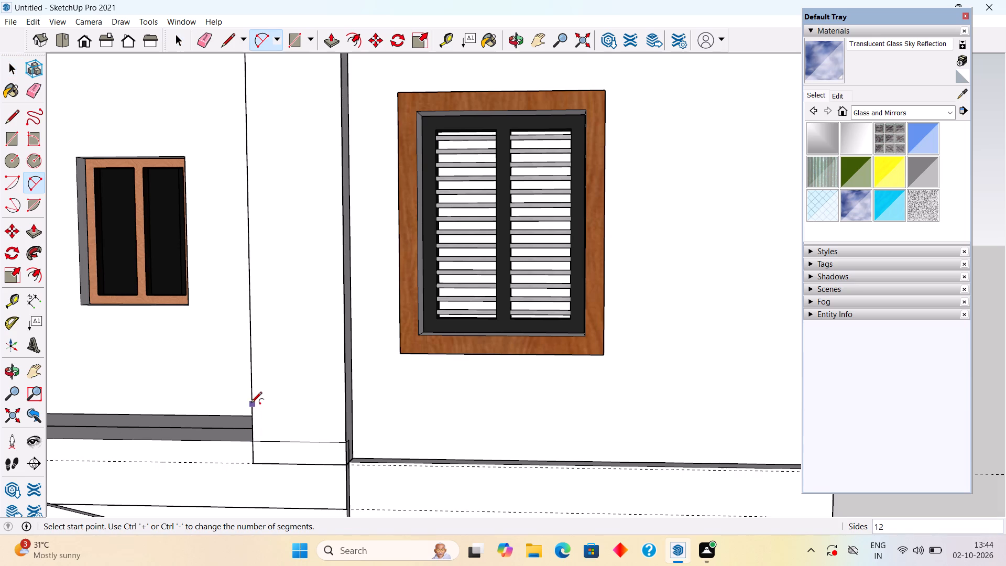
pyautogui.click(251, 393)
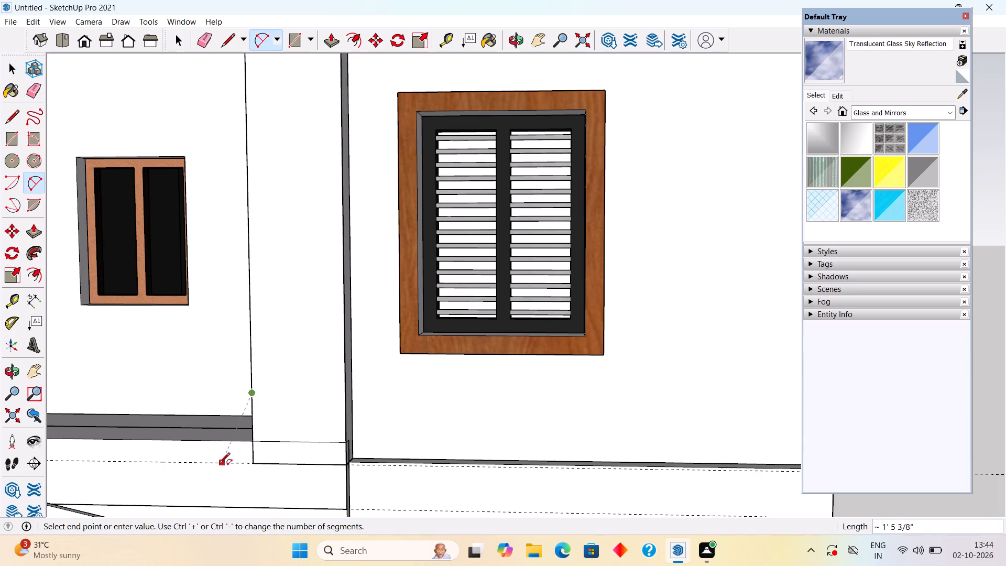
pyautogui.click(191, 464)
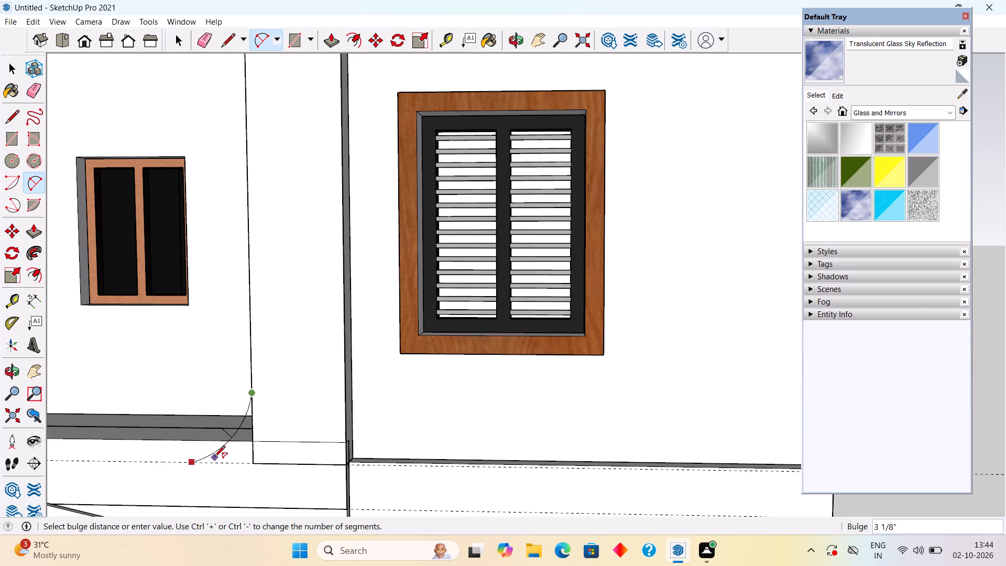
pyautogui.click(216, 459)
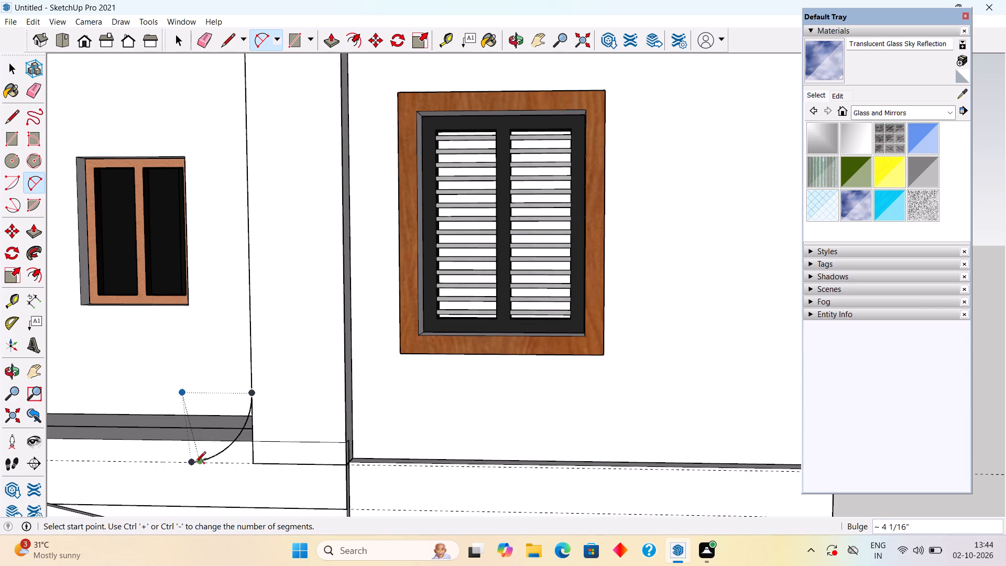
# Draw a line about 6' 5" long along the beam's upper guide, from the arc's end to the balcony's sloped trim.
pyautogui.scroll(-9, 211, 450)
pyautogui.moveTo(184, 483); pyautogui.dragTo(300, 452, button='middle')
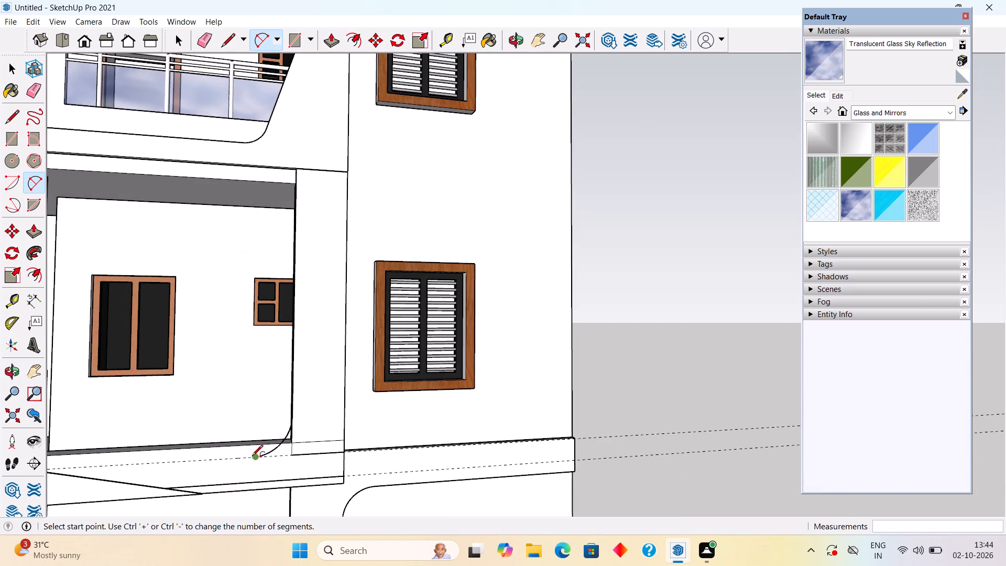
pyautogui.scroll(-6, 160, 475)
pyautogui.scroll(9, 70, 486)
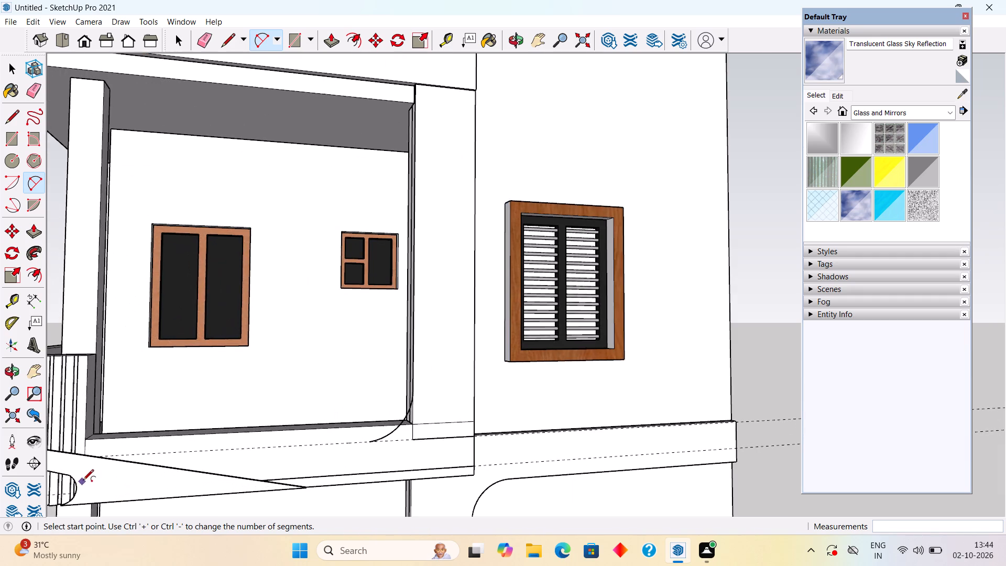
pyautogui.scroll(2, 85, 481)
pyautogui.moveTo(86, 480); pyautogui.dragTo(84, 513, button='middle')
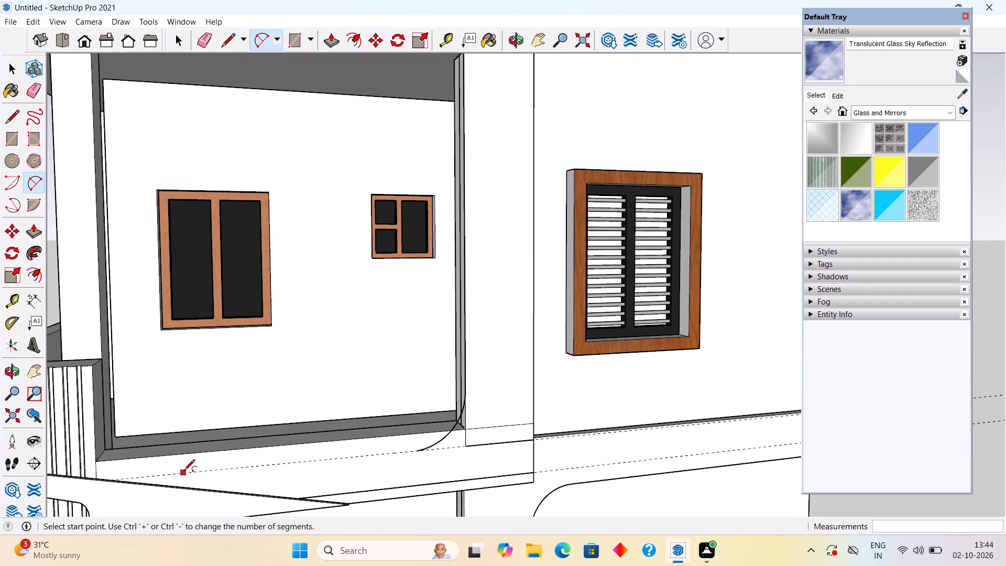
pyautogui.press('p')
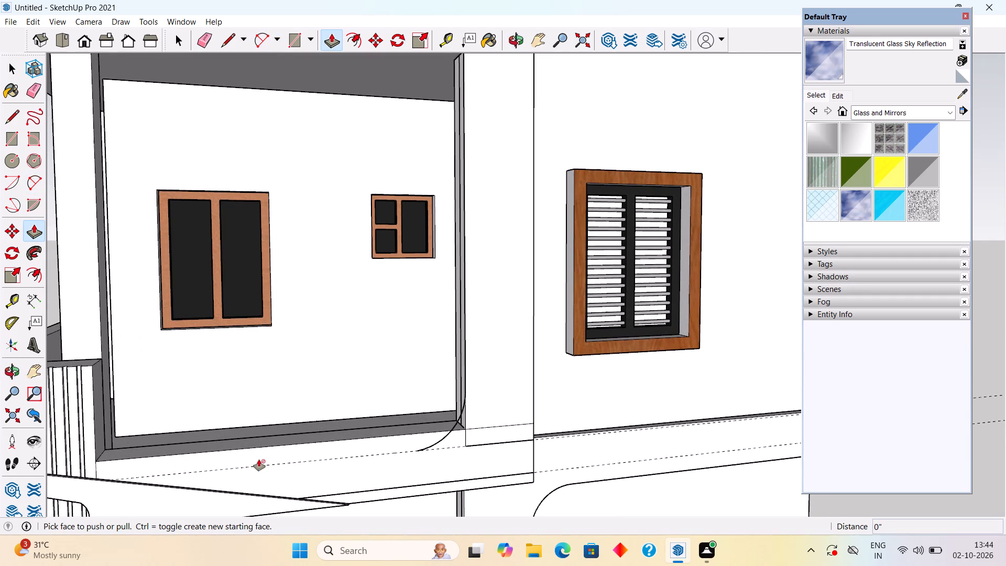
pyautogui.press('l')
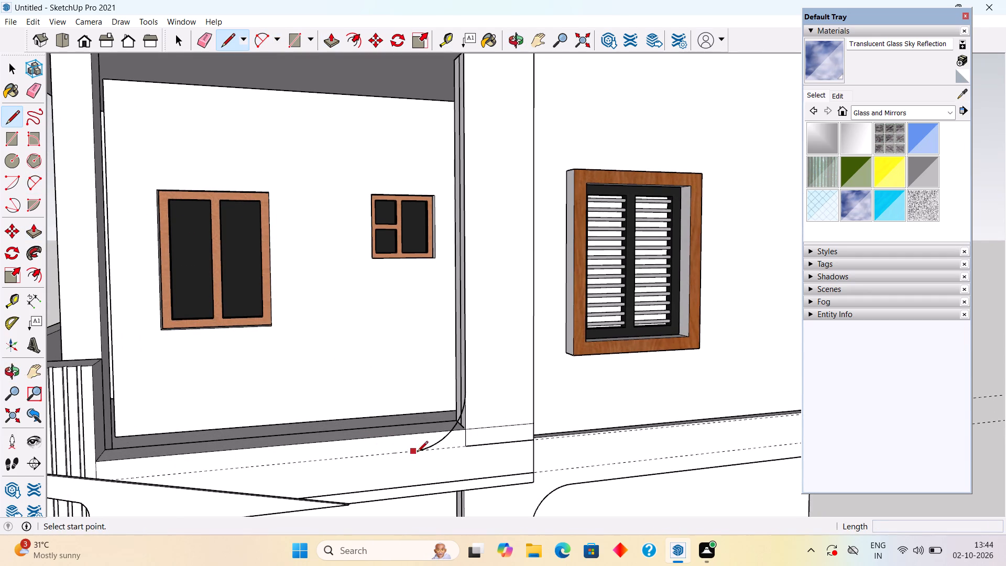
pyautogui.click(417, 453)
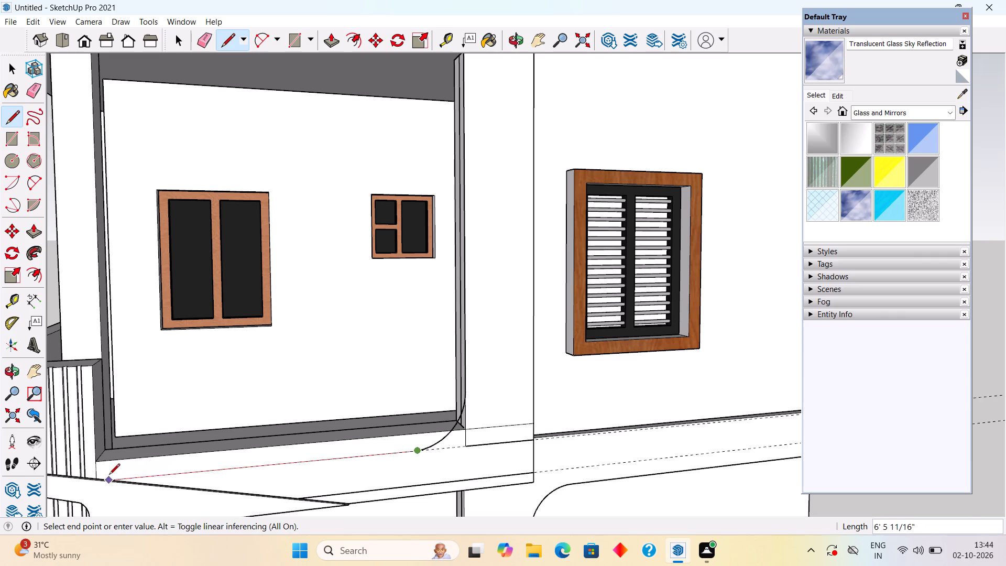
pyautogui.scroll(15, 115, 477)
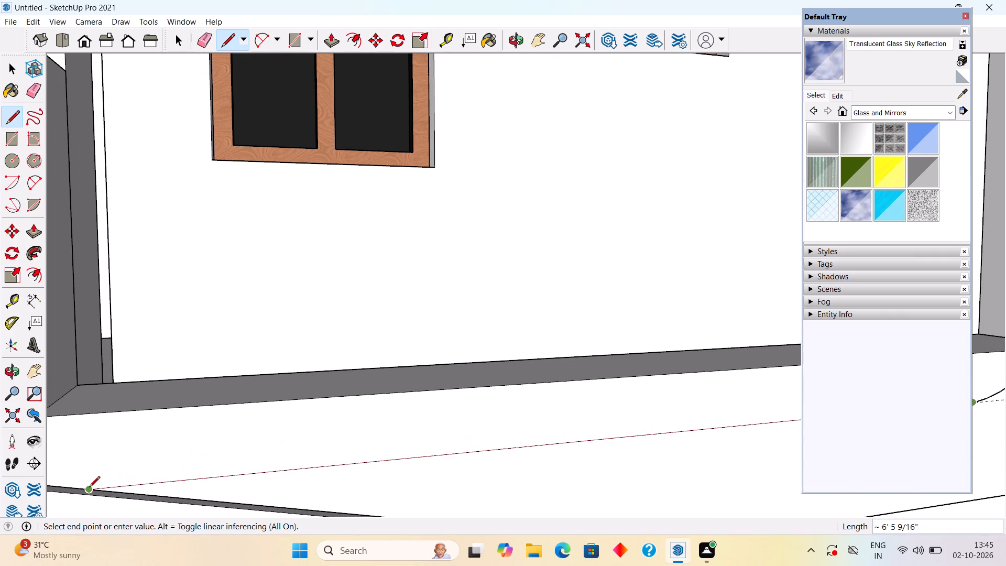
pyautogui.scroll(6, 90, 484)
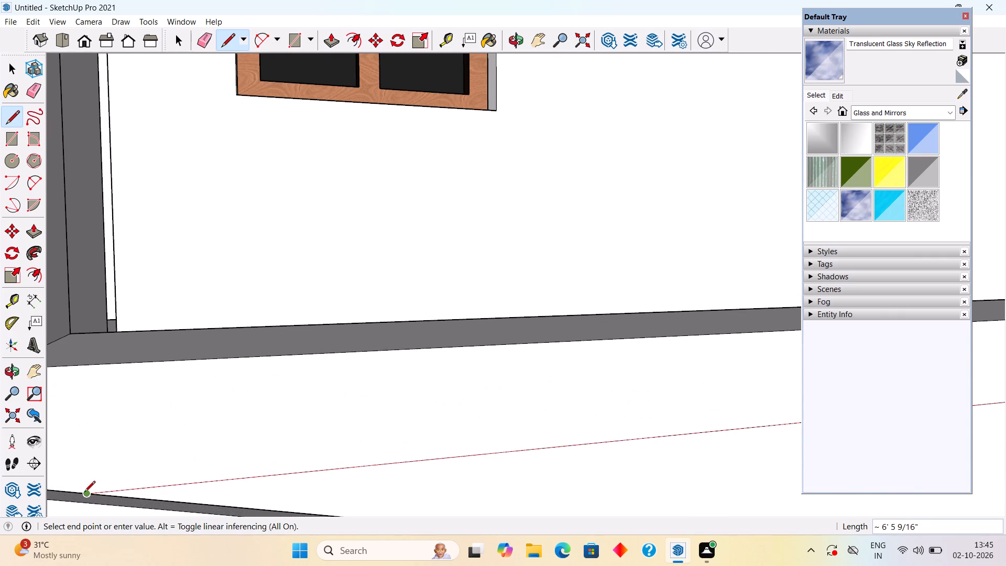
pyautogui.click(85, 493)
pyautogui.press('space')
# Push/Pull the face of the continuous strip-and-beam band outward by 1".
pyautogui.scroll(-14, 109, 475)
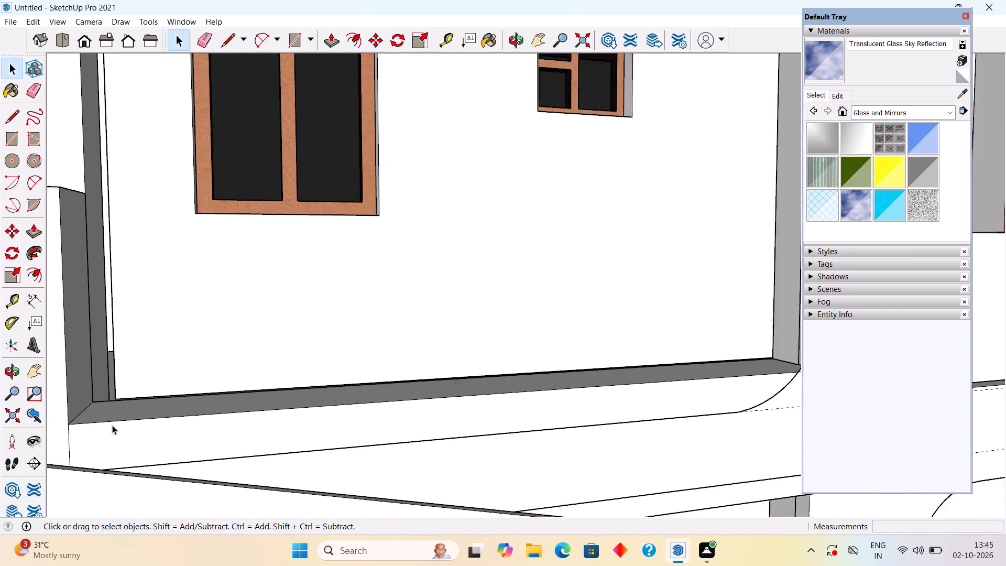
pyautogui.scroll(-14, 112, 425)
pyautogui.scroll(-4, 172, 421)
pyautogui.press('space')
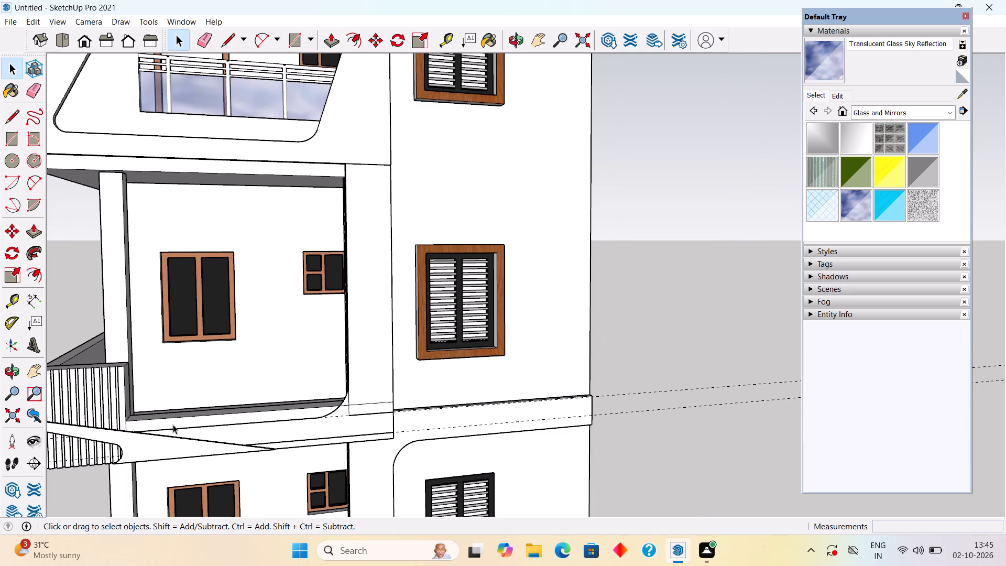
pyautogui.click(307, 429)
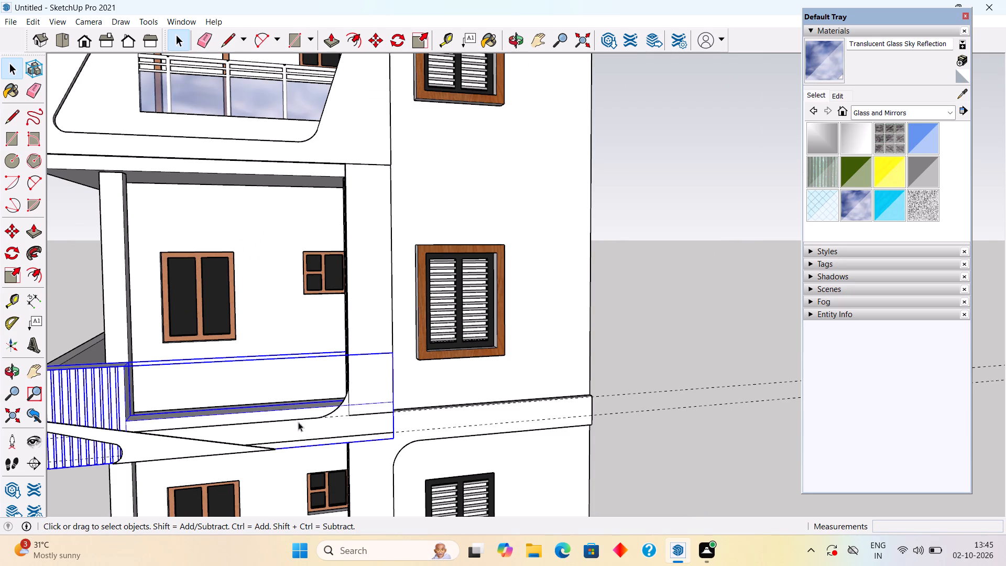
pyautogui.click(737, 341)
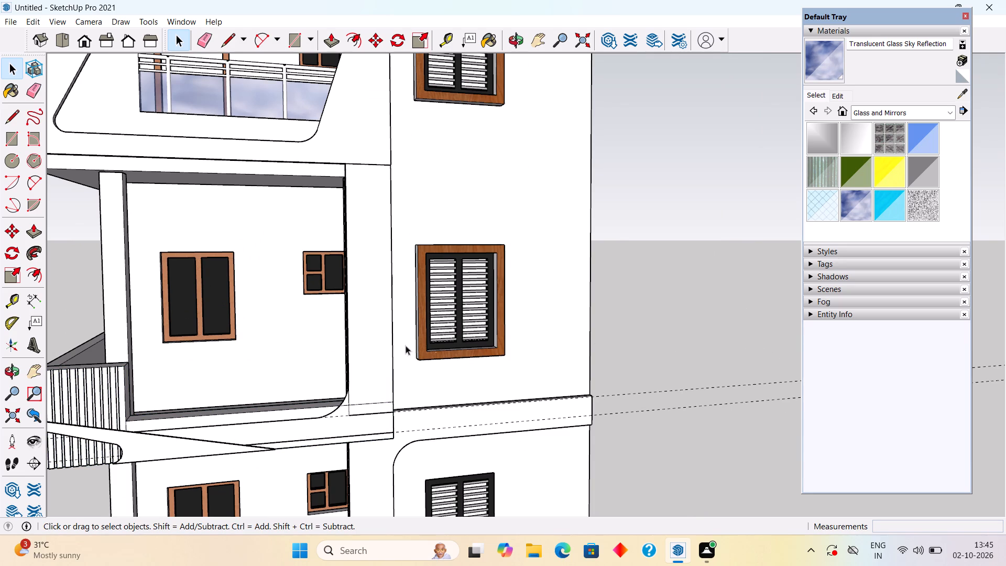
pyautogui.click(382, 350)
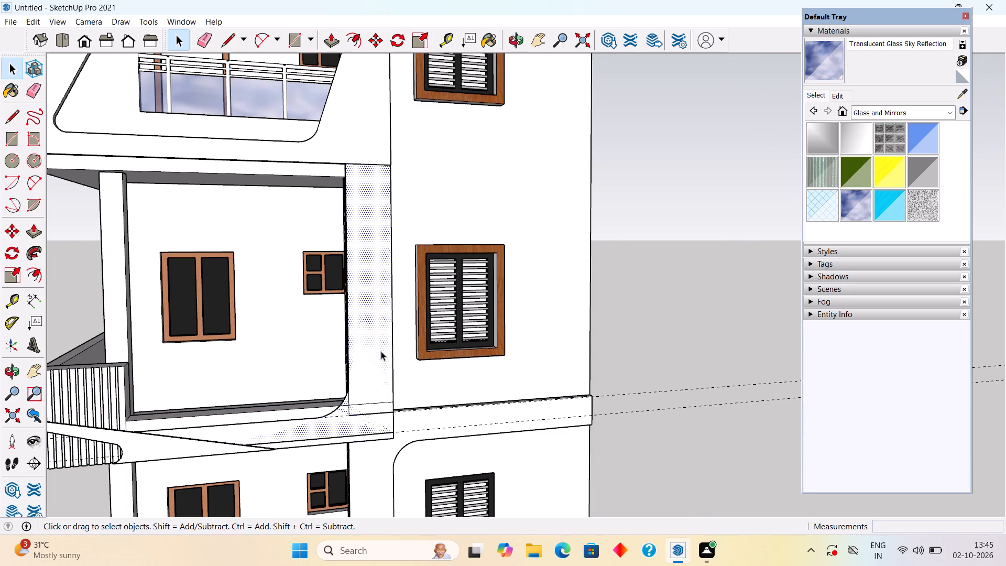
pyautogui.press('p')
pyautogui.click(381, 351)
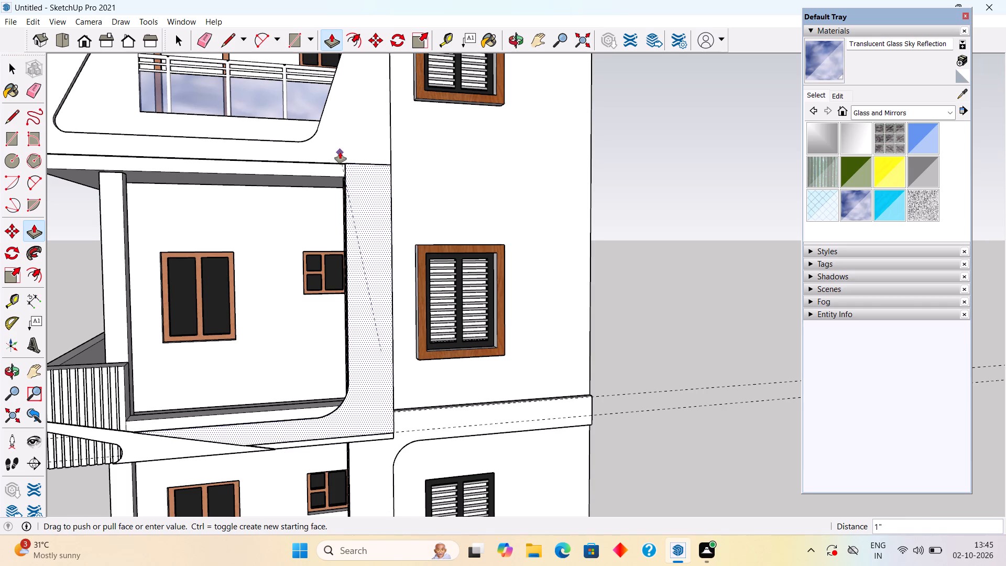
pyautogui.click(349, 125)
pyautogui.press('space')
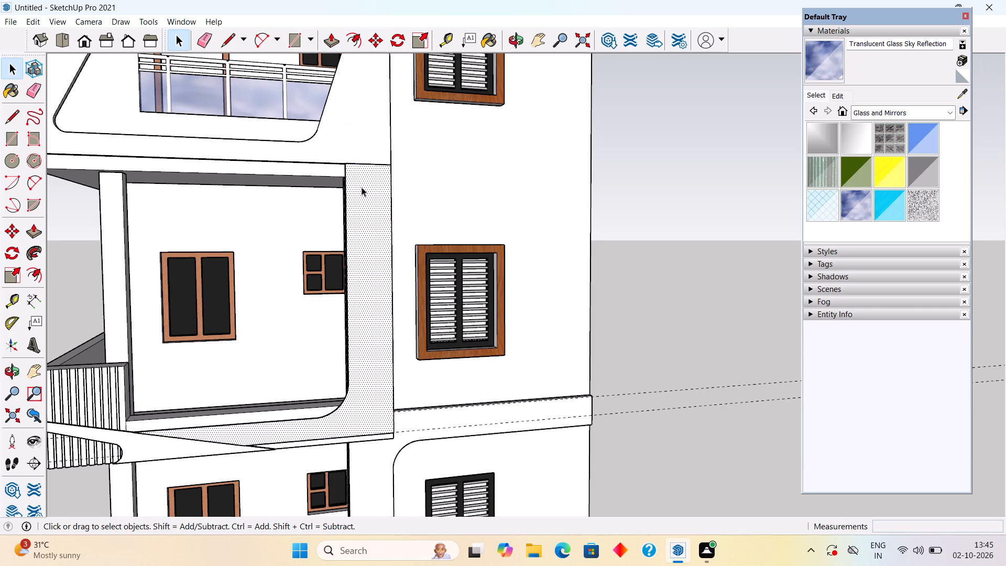
# Select the whole extruded band with its connected geometry and make it a group.
pyautogui.tripleClick(364, 191)
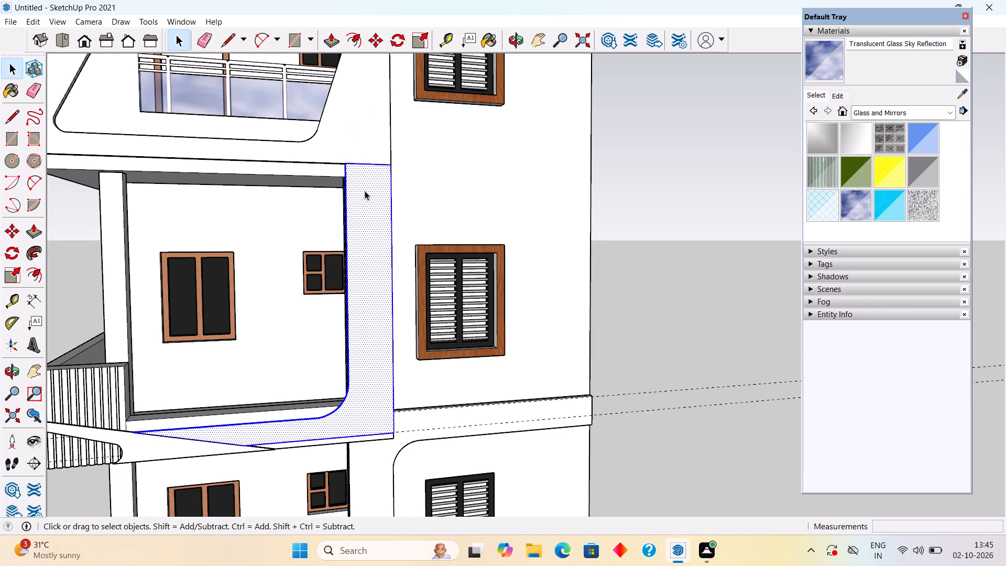
pyautogui.rightClick(365, 191)
pyautogui.click(399, 297)
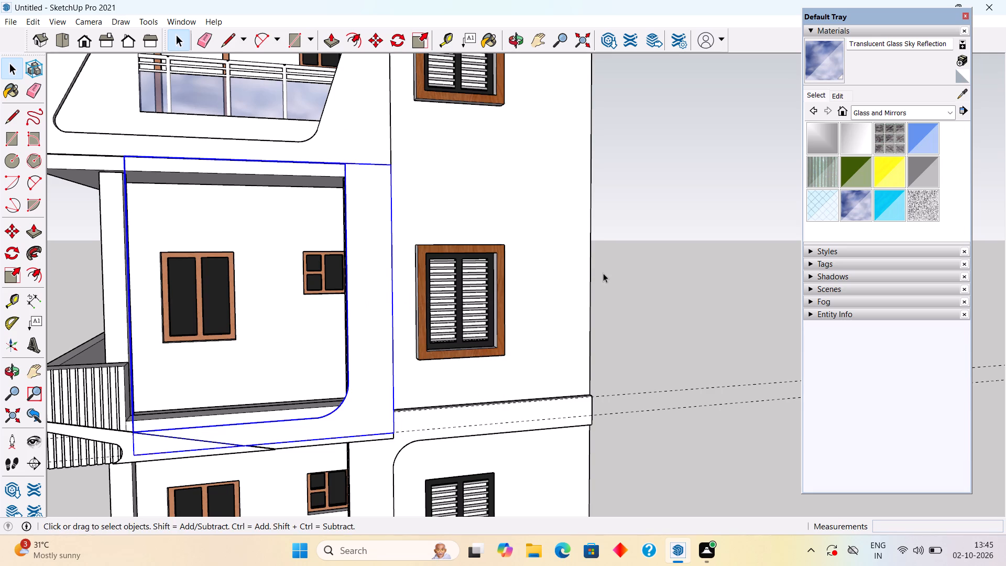
pyautogui.click(604, 273)
# Open the balcony parapet group behind the band and push its end face back about 1' 5/8", then close the group.
pyautogui.moveTo(327, 323); pyautogui.dragTo(602, 315, button='middle')
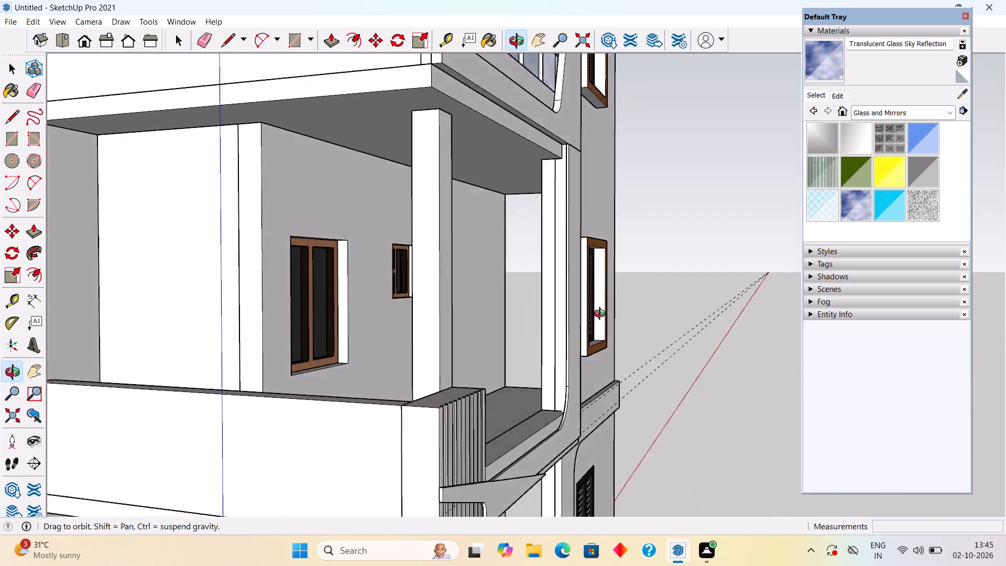
pyautogui.moveTo(602, 315); pyautogui.dragTo(327, 349, button='middle')
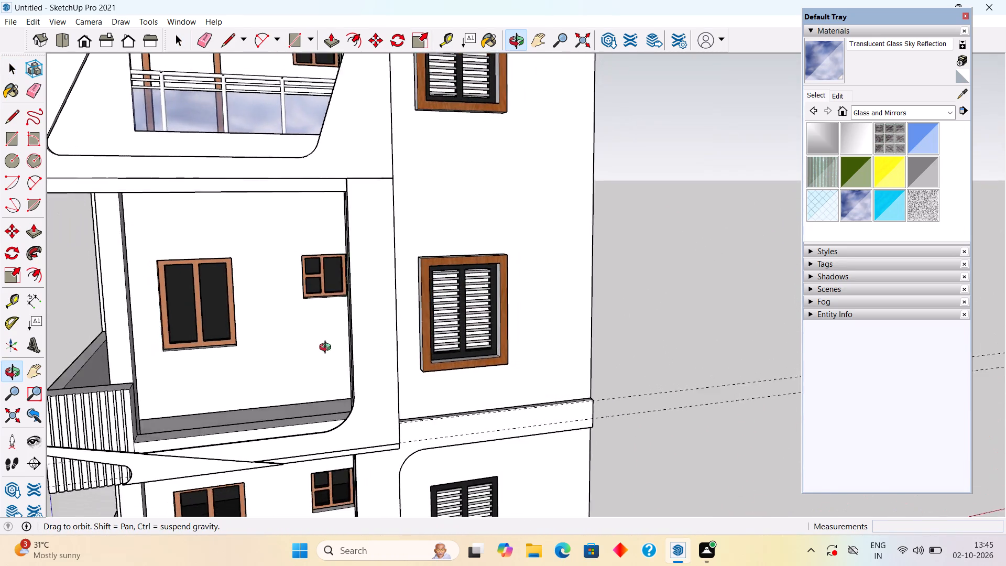
pyautogui.moveTo(327, 349); pyautogui.dragTo(106, 309, button='middle')
pyautogui.moveTo(360, 333); pyautogui.dragTo(238, 353, button='middle')
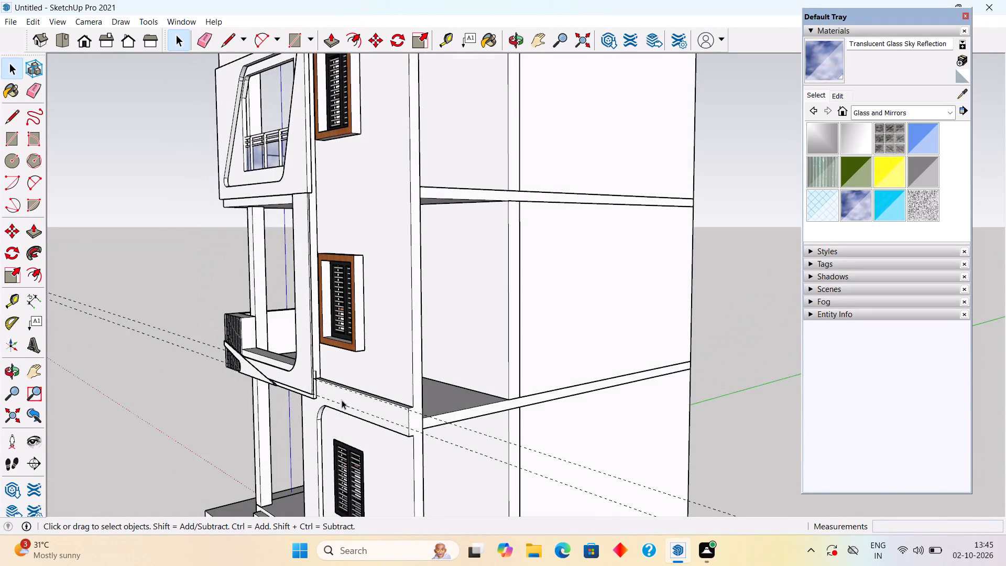
pyautogui.scroll(14, 358, 403)
pyautogui.scroll(5, 279, 380)
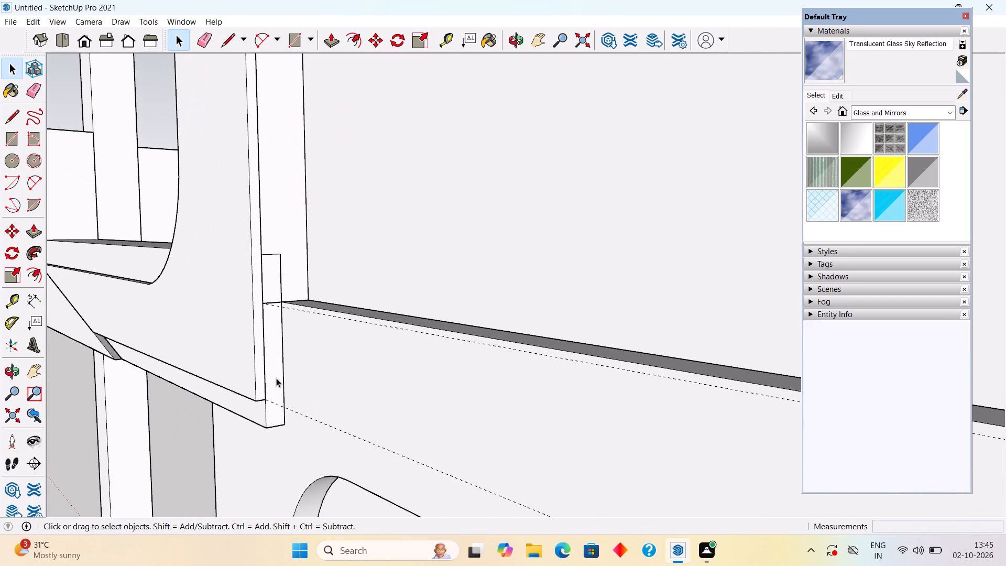
pyautogui.moveTo(268, 364); pyautogui.dragTo(104, 384, button='middle')
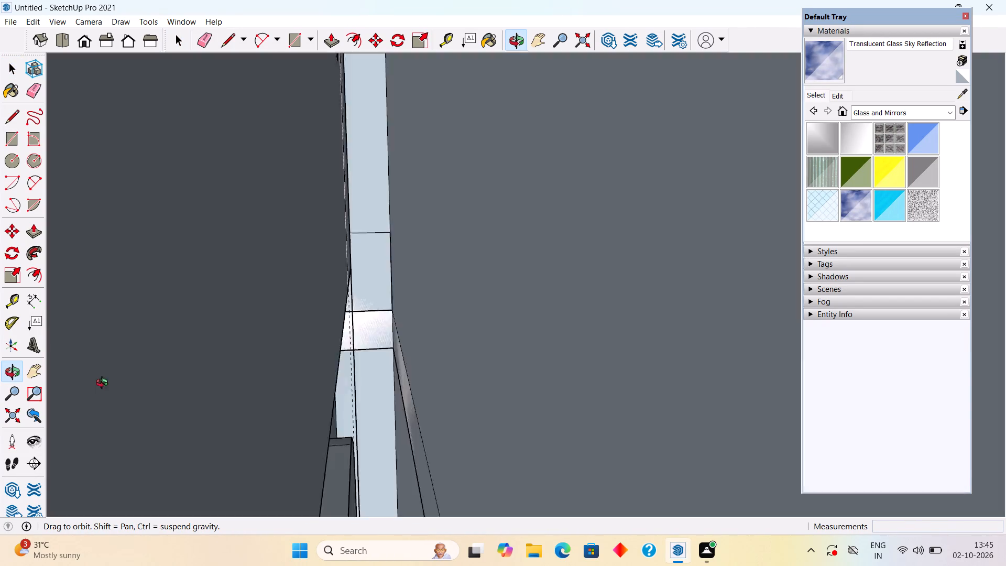
pyautogui.moveTo(104, 384); pyautogui.dragTo(155, 398, button='middle')
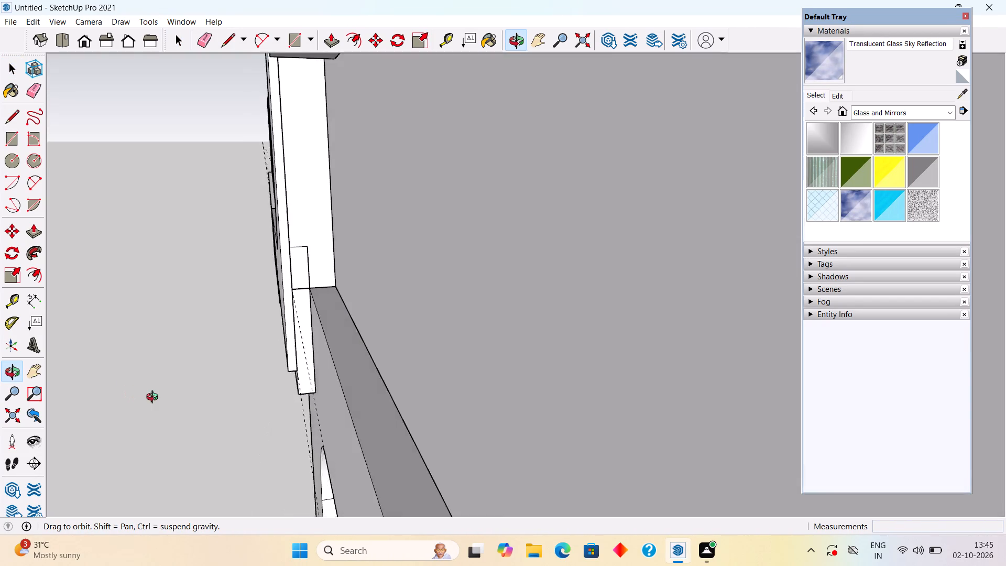
pyautogui.moveTo(155, 398); pyautogui.dragTo(212, 379, button='middle')
pyautogui.scroll(9, 309, 345)
pyautogui.click(281, 315)
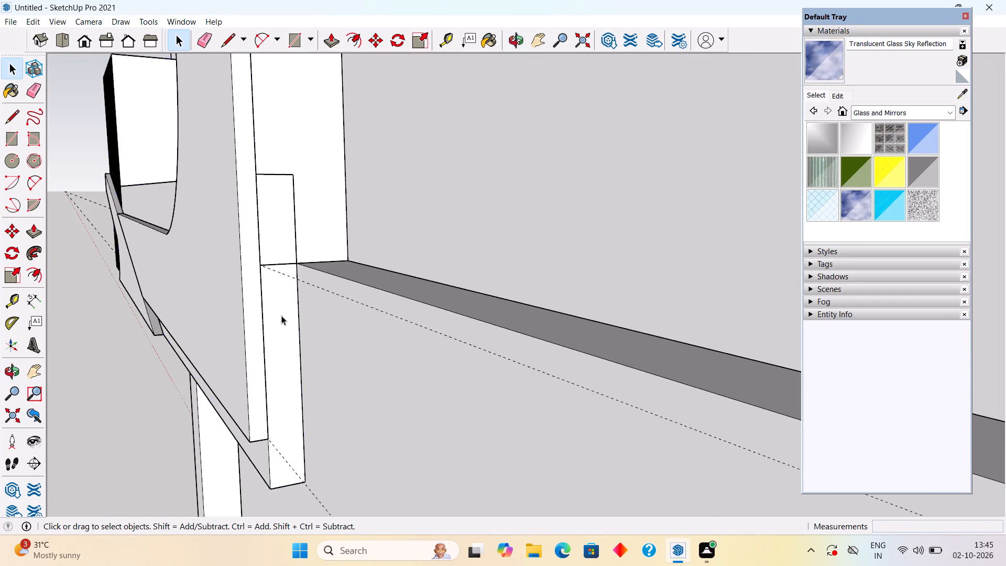
pyautogui.tripleClick(281, 326)
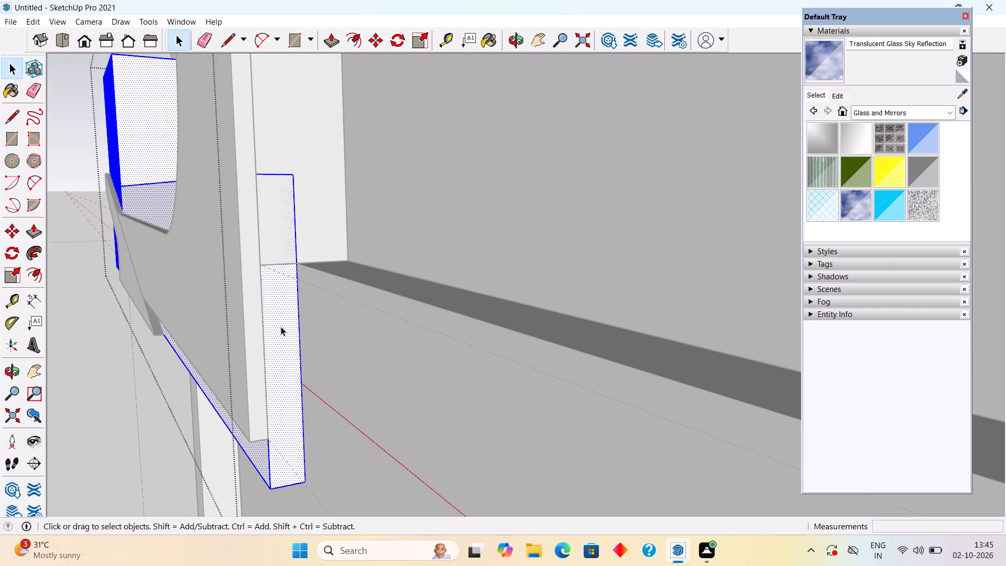
pyautogui.press('p')
pyautogui.click(281, 326)
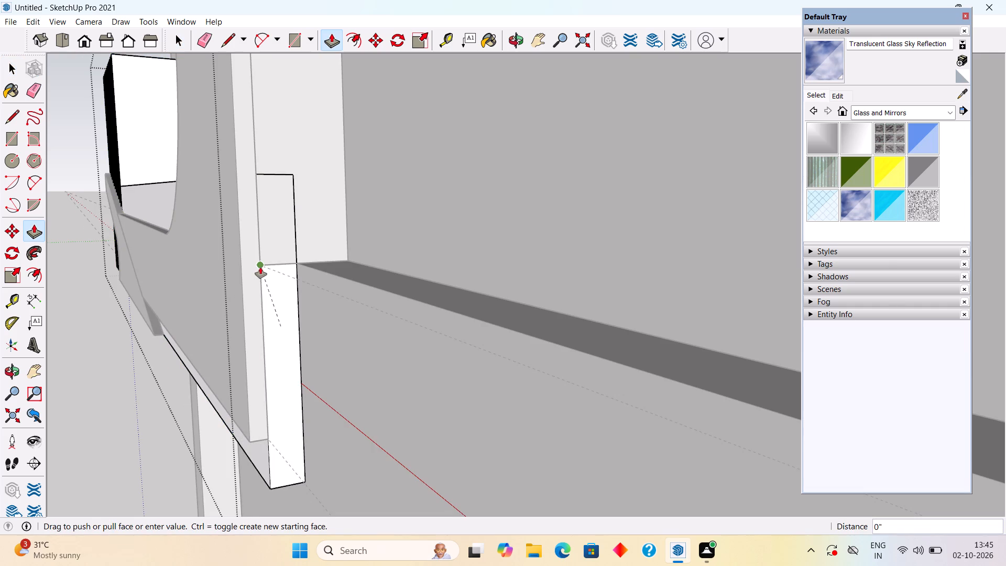
pyautogui.moveTo(268, 267); pyautogui.dragTo(378, 256, button='middle')
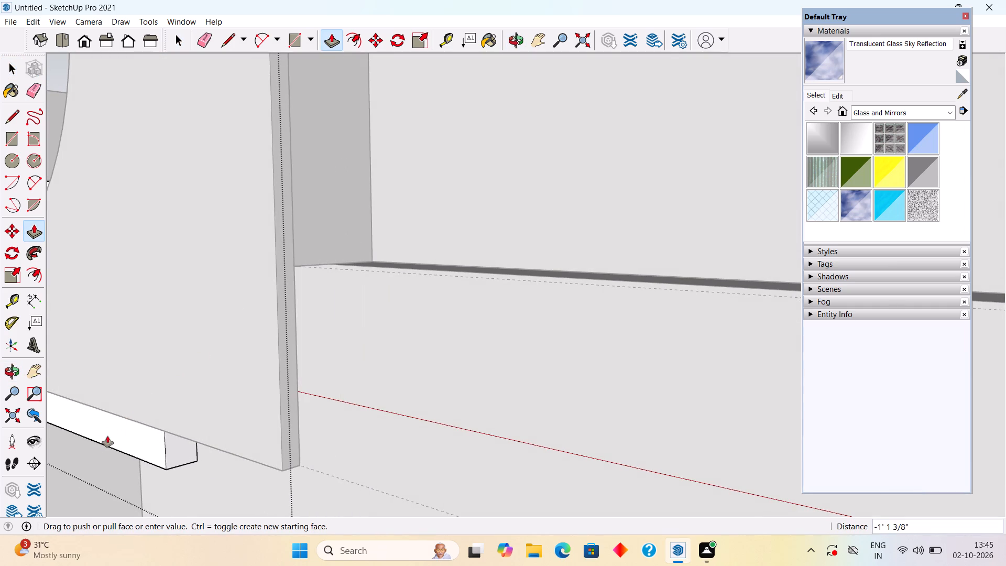
pyautogui.moveTo(115, 435); pyautogui.dragTo(120, 435)
pyautogui.scroll(-9, 121, 433)
pyautogui.moveTo(223, 386); pyautogui.dragTo(439, 355, button='middle')
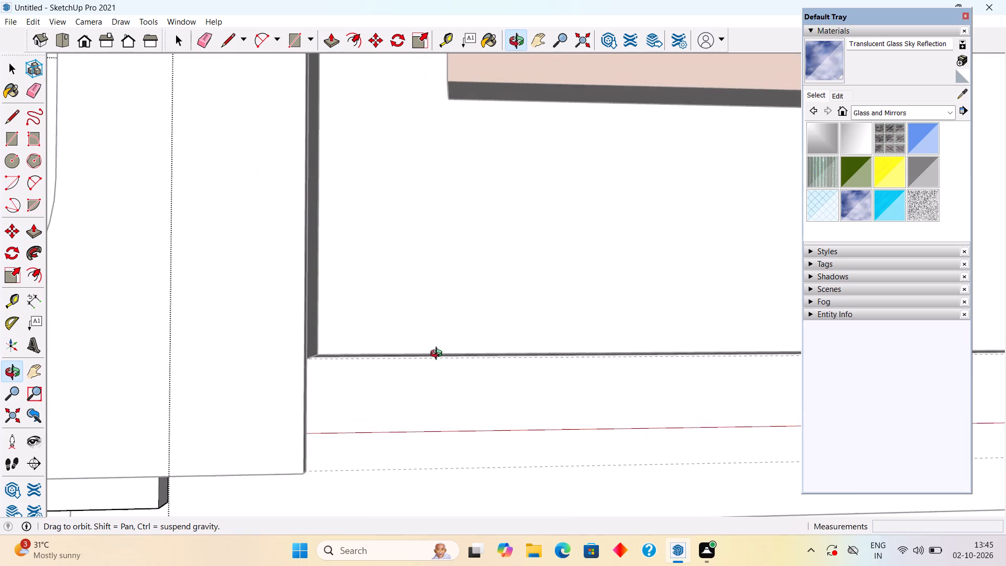
pyautogui.moveTo(439, 355); pyautogui.dragTo(119, 348, button='middle')
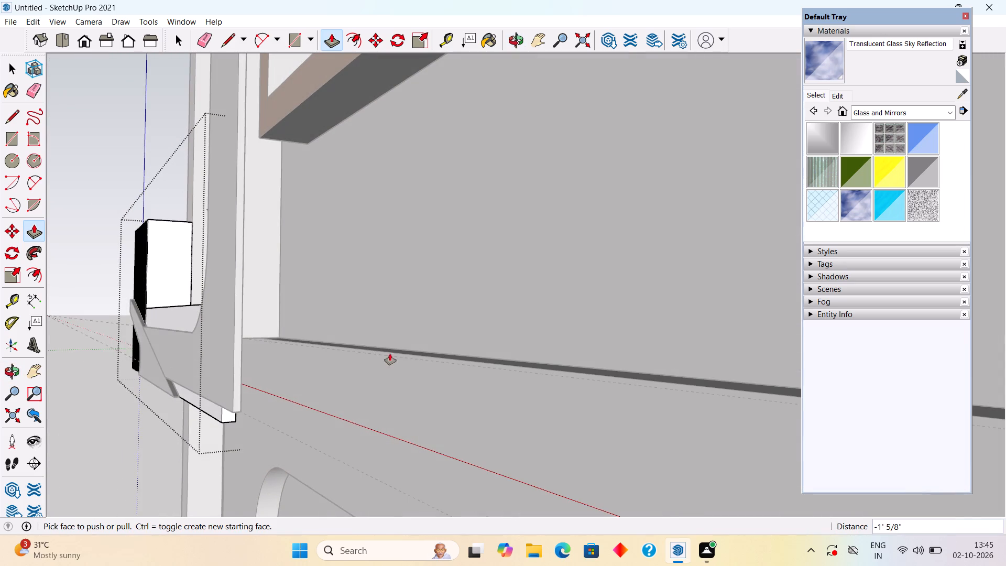
pyautogui.scroll(-16, 319, 361)
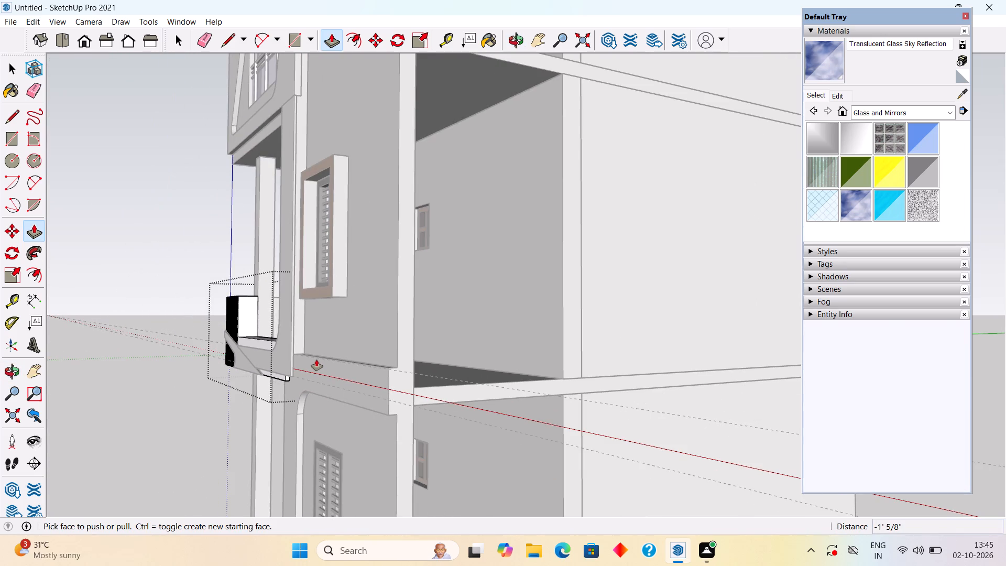
pyautogui.press('space')
pyautogui.click(195, 211)
pyautogui.moveTo(283, 288); pyautogui.dragTo(393, 277, button='middle')
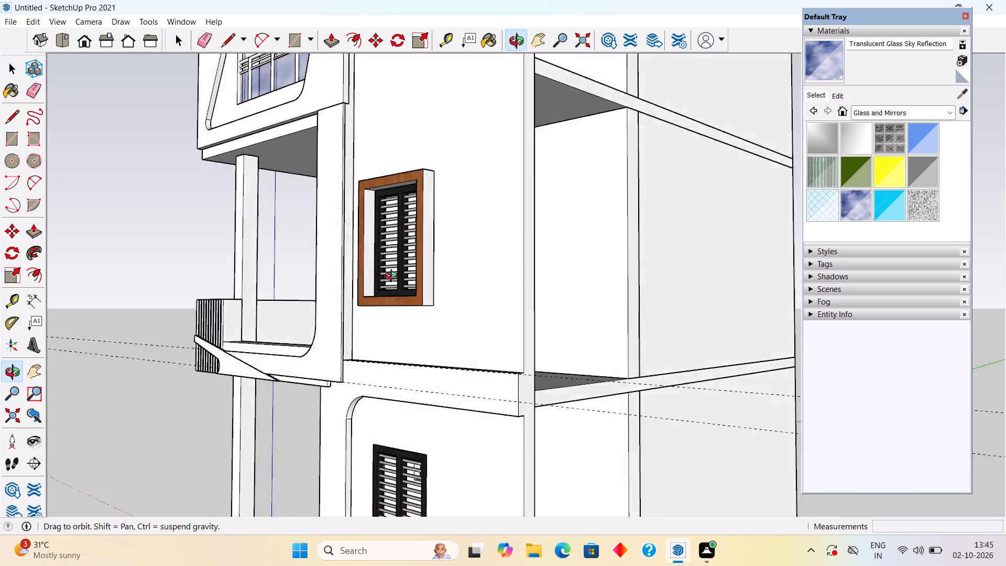
# Open the balcony parapet group beneath the facade band and push its end face back by about 8 3/8".
pyautogui.moveTo(393, 277); pyautogui.dragTo(499, 215, button='middle')
pyautogui.scroll(6, 463, 311)
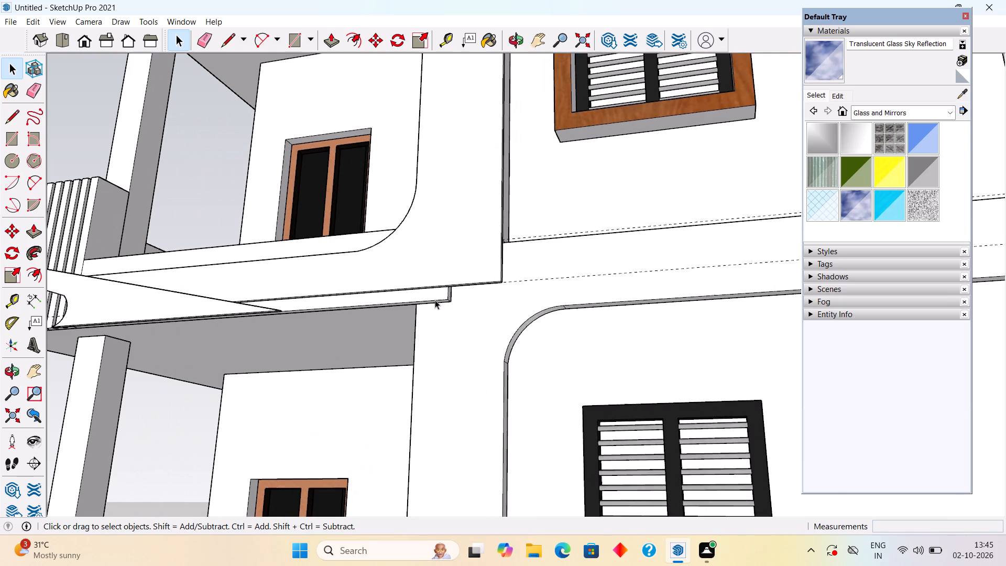
pyautogui.scroll(3, 435, 298)
pyautogui.moveTo(462, 261); pyautogui.dragTo(412, 134, button='middle')
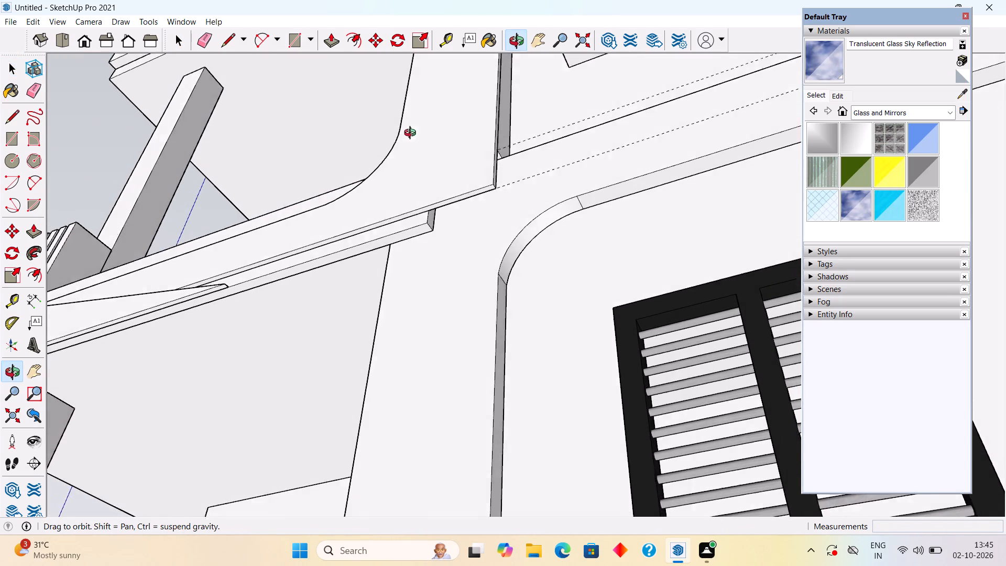
pyautogui.moveTo(412, 134); pyautogui.dragTo(411, 134, button='middle')
pyautogui.moveTo(435, 187); pyautogui.dragTo(269, 270, button='middle')
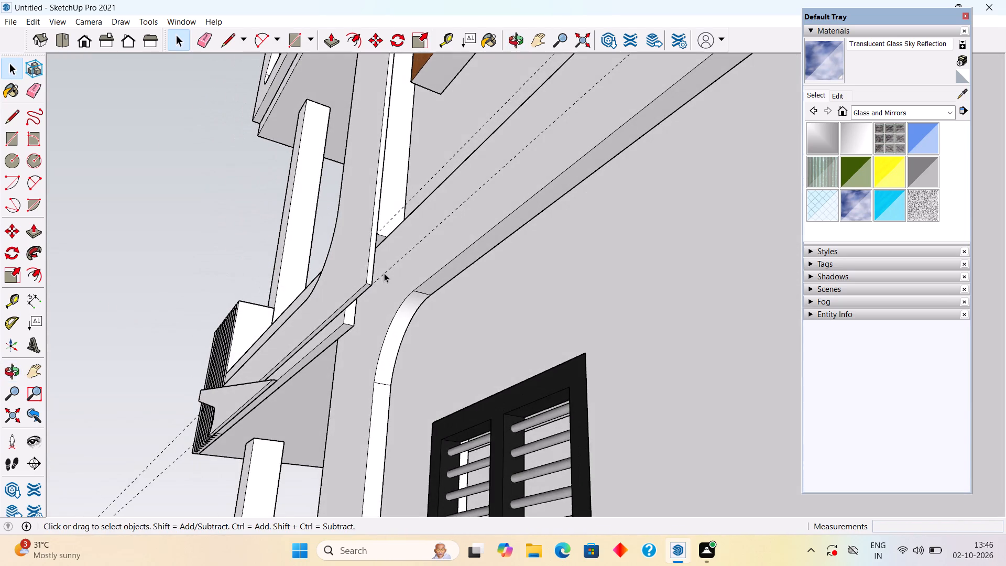
pyautogui.moveTo(384, 273); pyautogui.dragTo(294, 309, button='middle')
pyautogui.scroll(4, 355, 306)
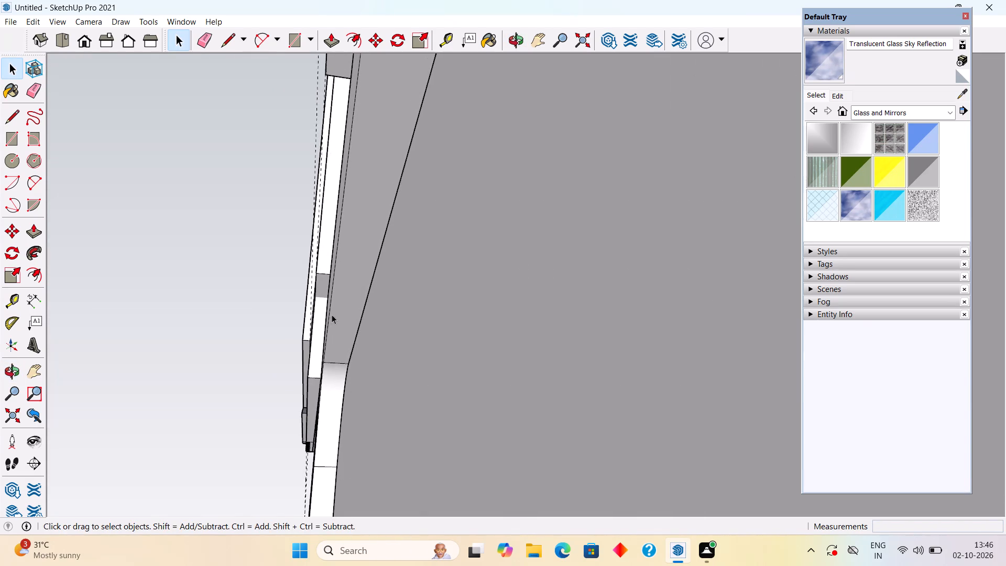
pyautogui.scroll(2, 332, 314)
pyautogui.moveTo(321, 295); pyautogui.dragTo(482, 342, button='middle')
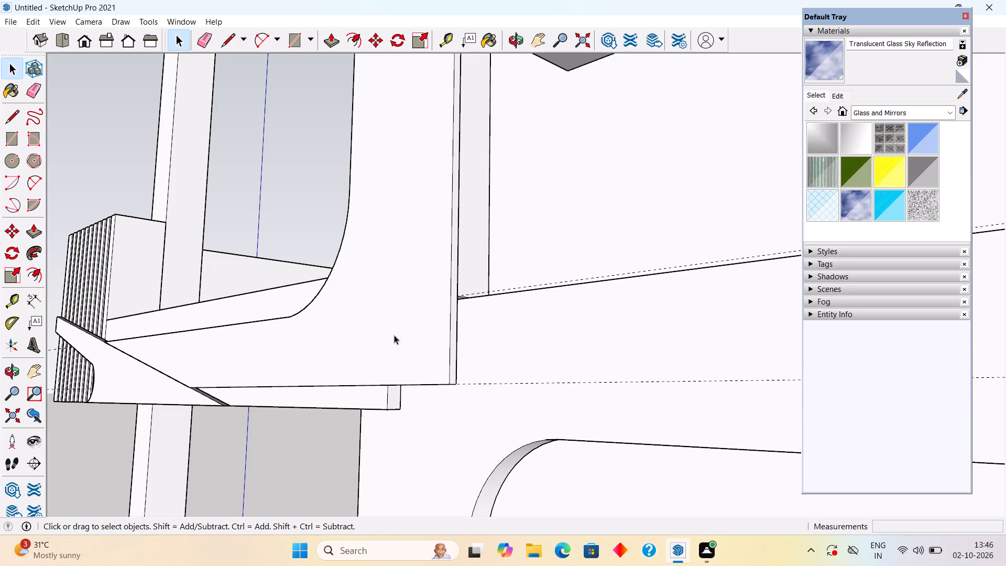
pyautogui.moveTo(418, 334); pyautogui.dragTo(372, 312, button='middle')
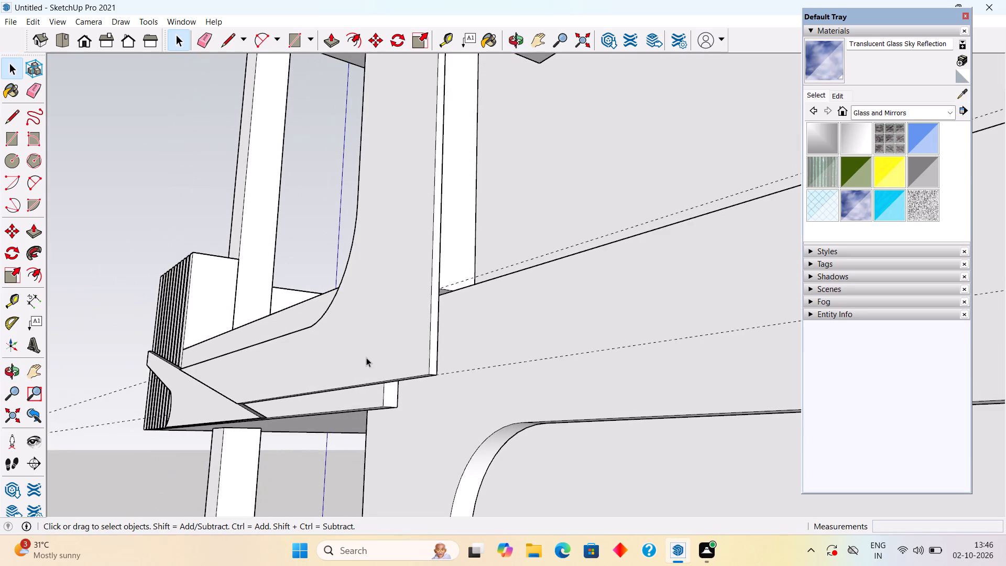
pyautogui.moveTo(425, 353); pyautogui.dragTo(466, 329, button='middle')
pyautogui.tripleClick(385, 391)
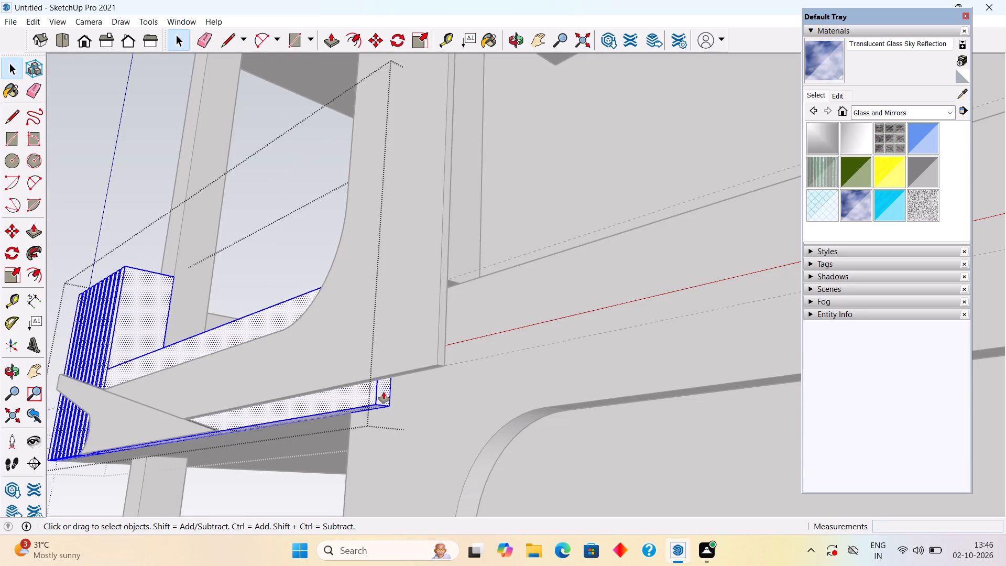
pyautogui.press('p')
pyautogui.click(384, 392)
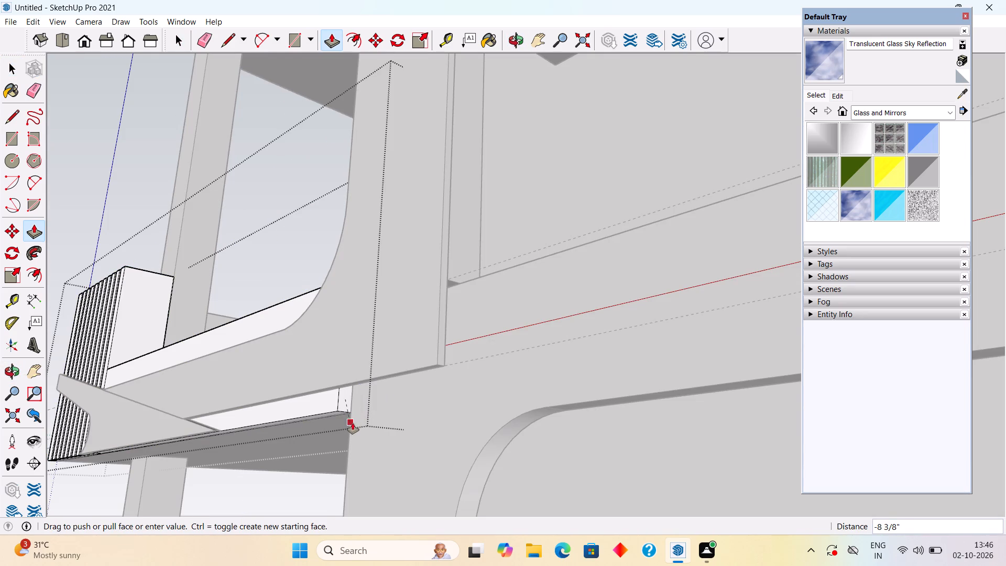
pyautogui.click(353, 423)
# Pull the parapet's end face out by about 1' 9" behind the vertical strip of the band.
pyautogui.moveTo(406, 352); pyautogui.dragTo(563, 419, button='middle')
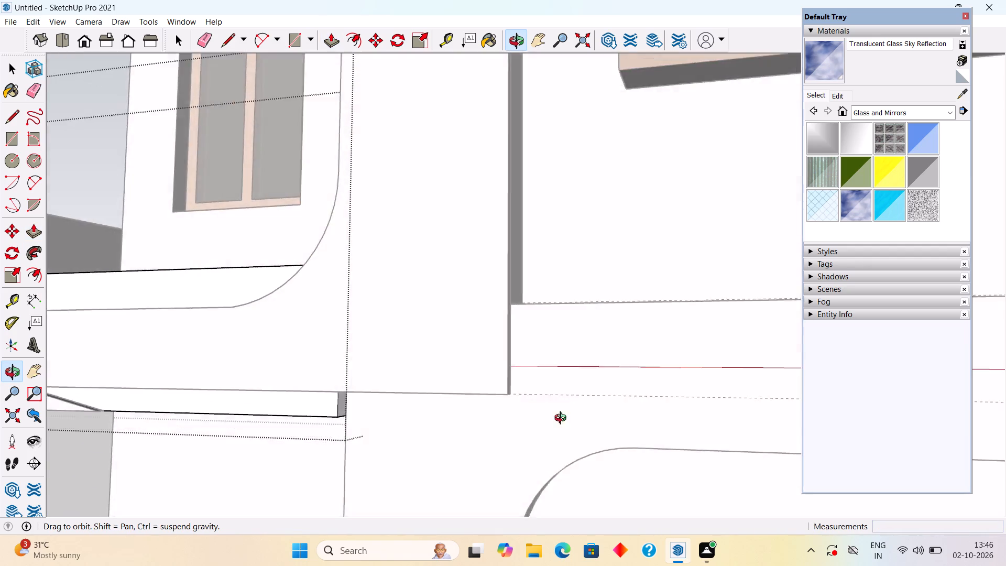
pyautogui.moveTo(563, 419); pyautogui.dragTo(632, 502, button='middle')
pyautogui.scroll(-2, 622, 463)
pyautogui.scroll(-5, 574, 365)
pyautogui.moveTo(493, 419); pyautogui.dragTo(547, 388, button='middle')
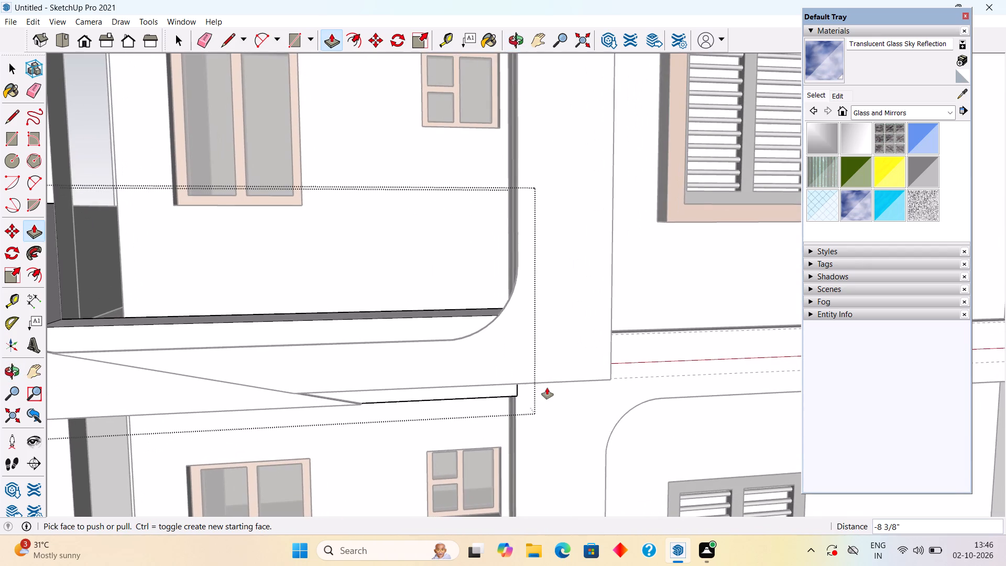
pyautogui.scroll(-4, 547, 388)
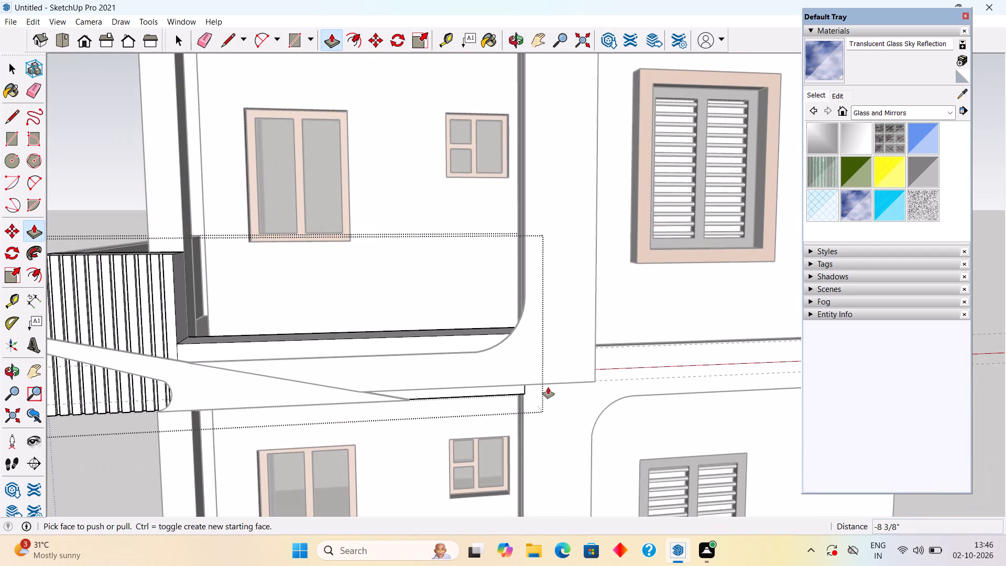
pyautogui.moveTo(538, 368); pyautogui.dragTo(295, 317, button='middle')
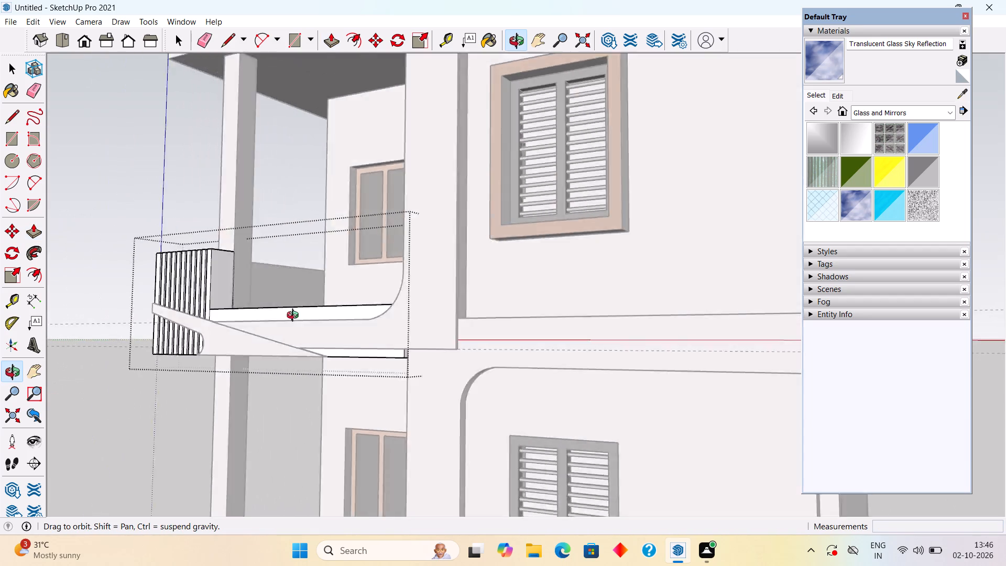
pyautogui.moveTo(295, 317); pyautogui.dragTo(224, 317, button='middle')
pyautogui.scroll(2, 370, 354)
pyautogui.click(367, 351)
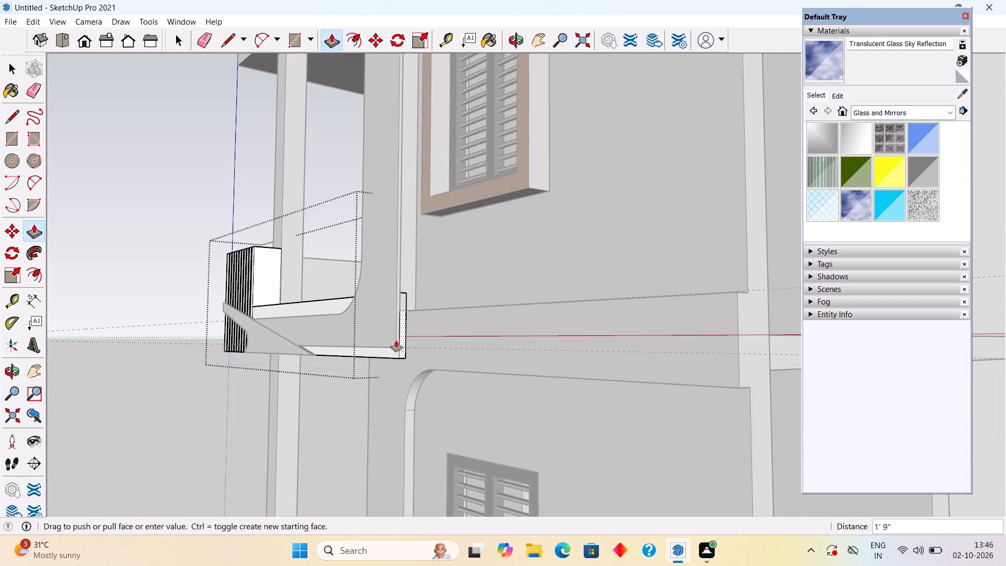
pyautogui.click(396, 341)
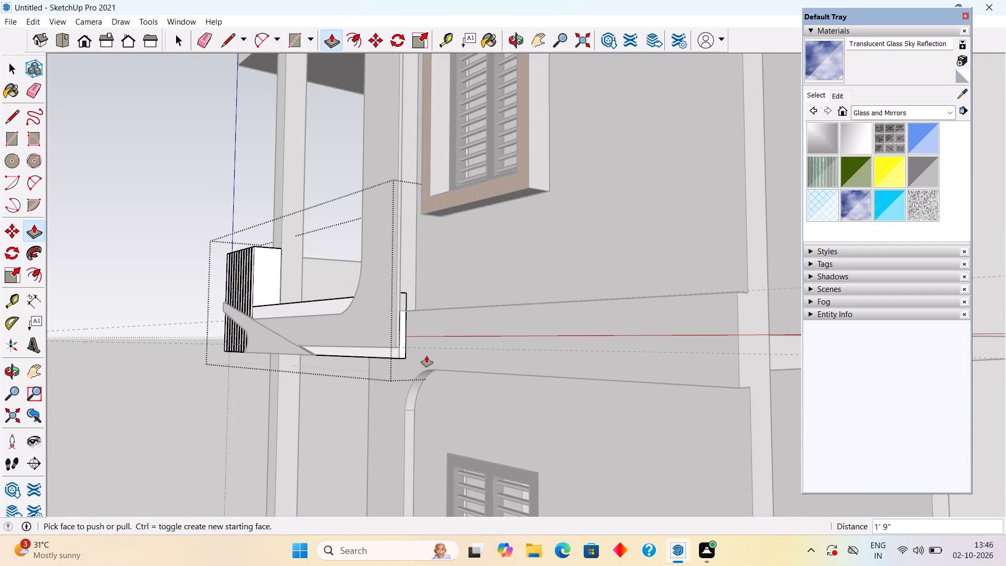
pyautogui.press('space')
# Examine from the side how the parapet's end meets the band and the wall behind it, then close the open group.
pyautogui.moveTo(413, 290); pyautogui.dragTo(389, 297, button='middle')
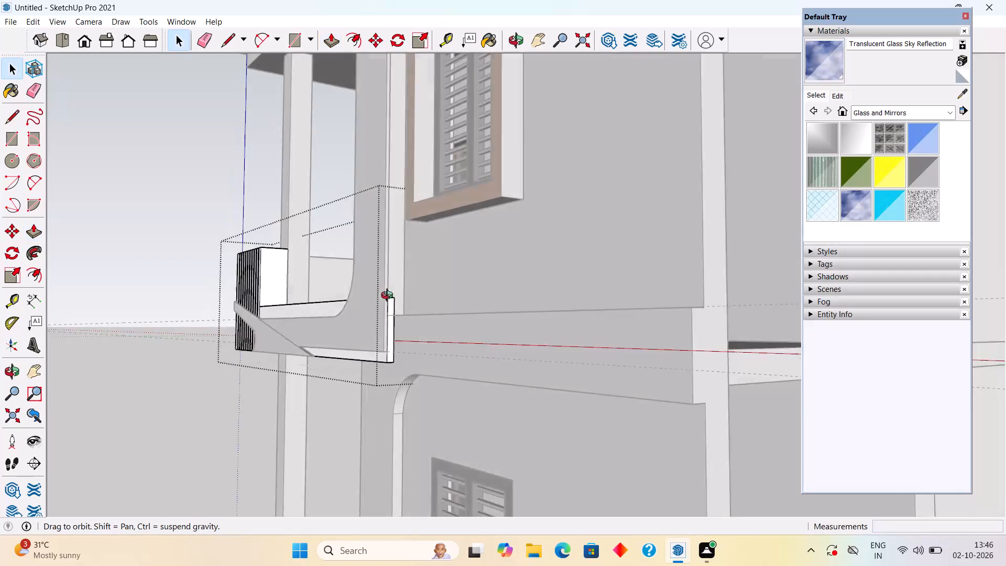
pyautogui.moveTo(389, 297); pyautogui.dragTo(341, 309, button='middle')
pyautogui.scroll(6, 348, 312)
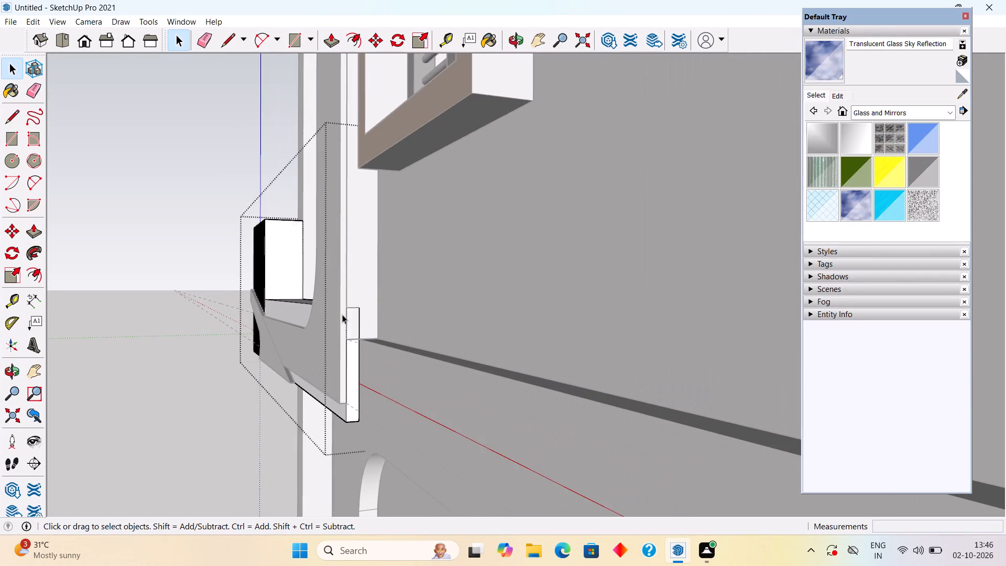
pyautogui.scroll(4, 342, 314)
pyautogui.tripleClick(342, 314)
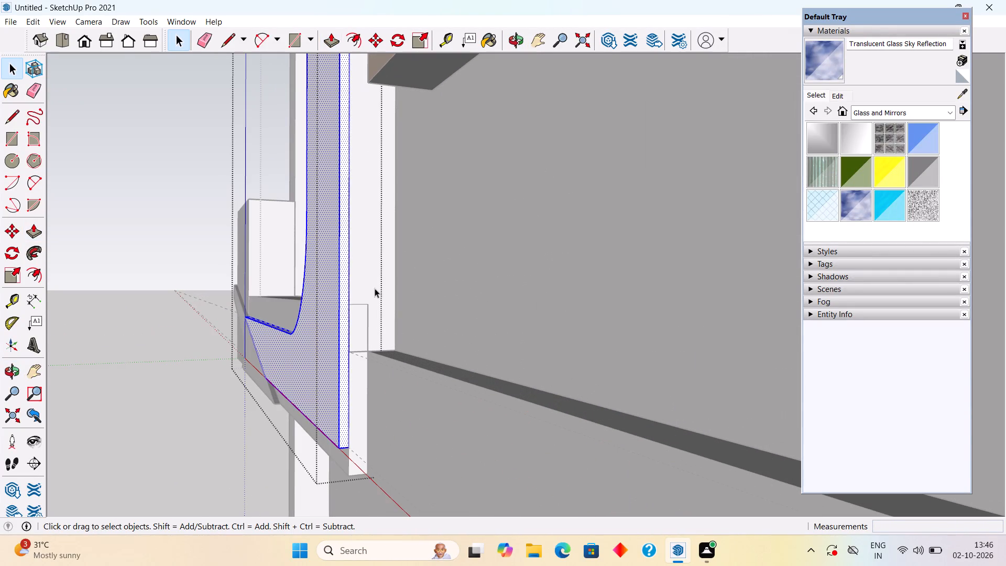
pyautogui.moveTo(375, 286); pyautogui.dragTo(314, 303, button='middle')
pyautogui.click(339, 290)
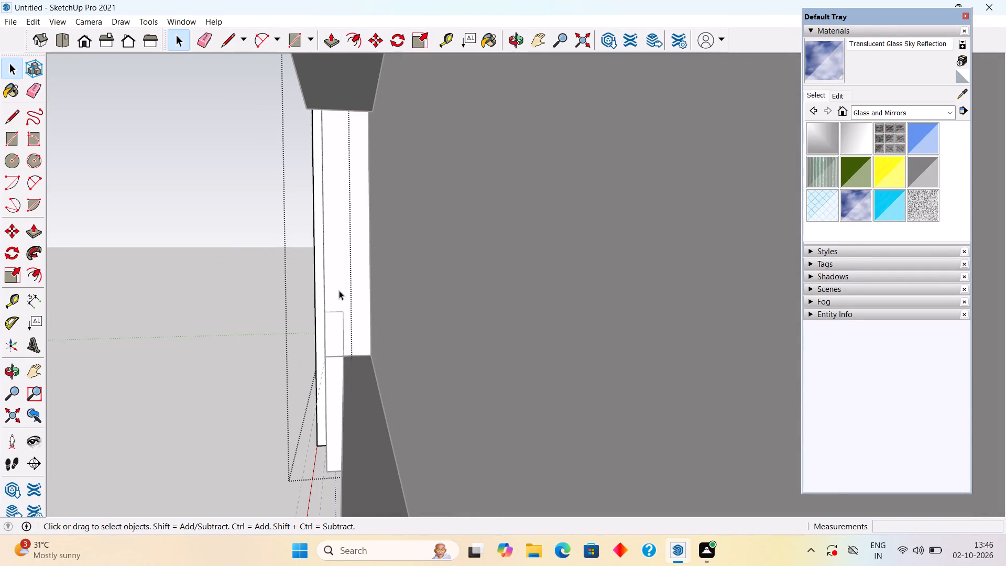
pyautogui.tripleClick(341, 290)
pyautogui.moveTo(402, 285); pyautogui.dragTo(443, 290, button='middle')
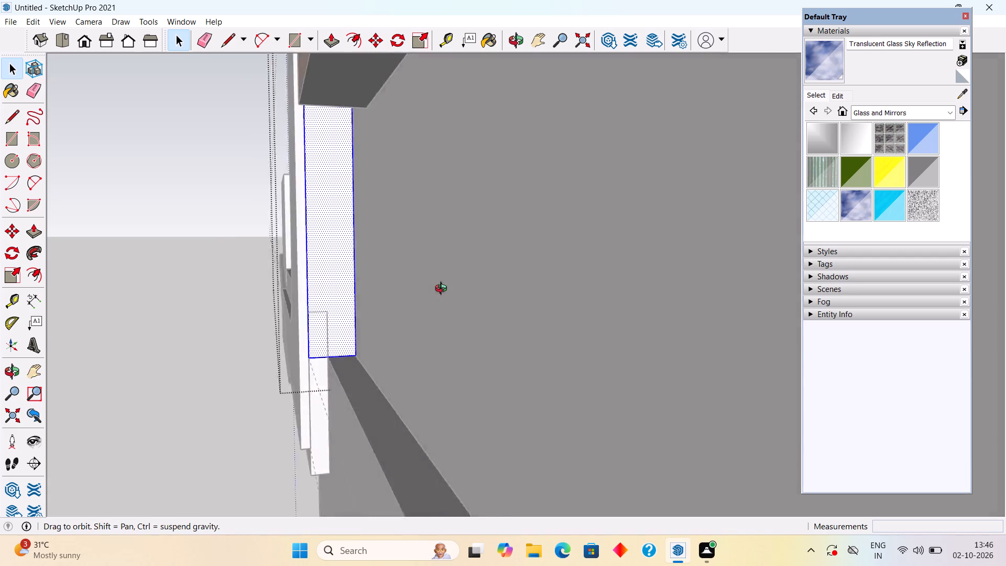
pyautogui.moveTo(443, 290); pyautogui.dragTo(650, 326, button='middle')
pyautogui.scroll(-15, 489, 337)
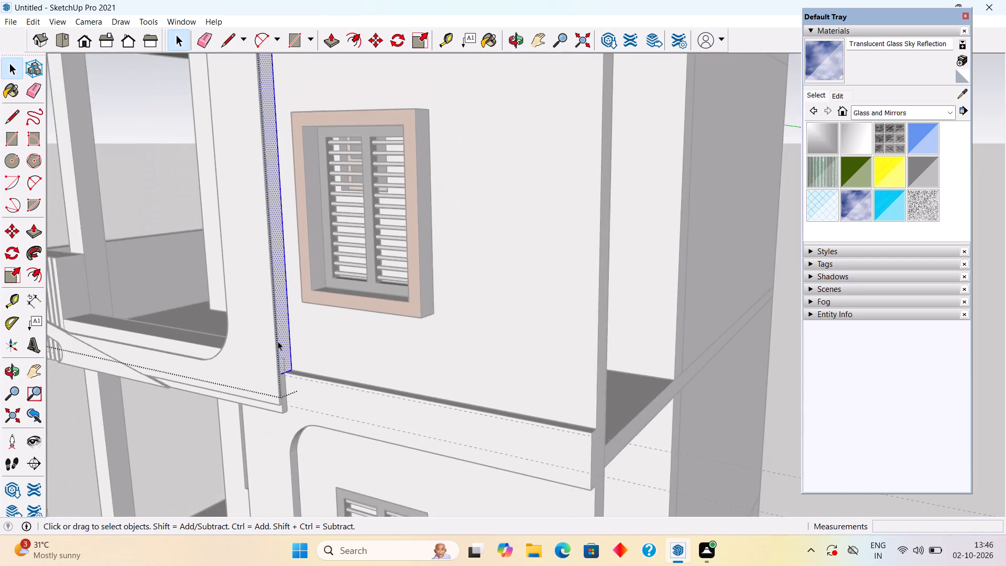
pyautogui.scroll(-9, 278, 341)
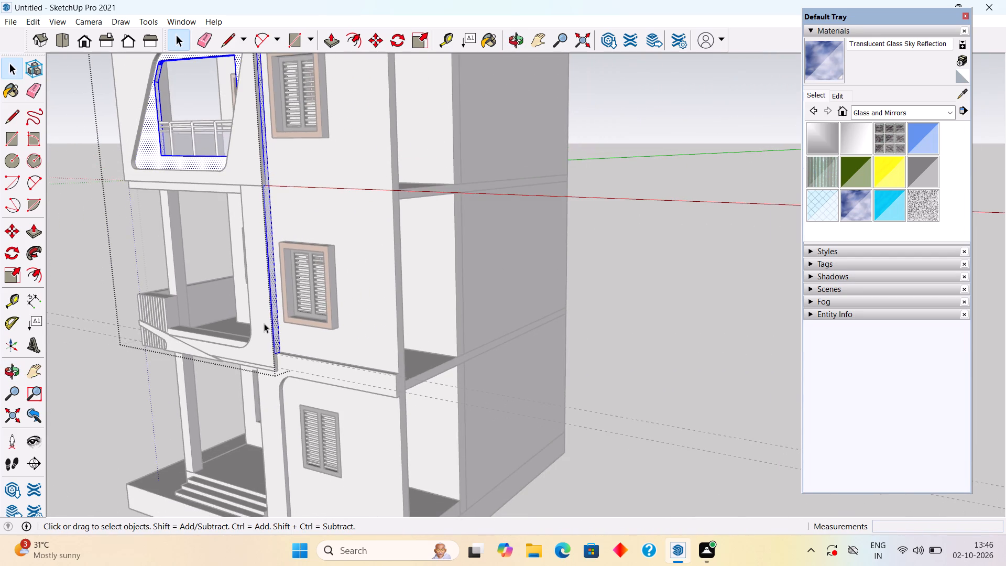
pyautogui.moveTo(275, 322); pyautogui.dragTo(349, 353, button='middle')
pyautogui.scroll(-2, 346, 349)
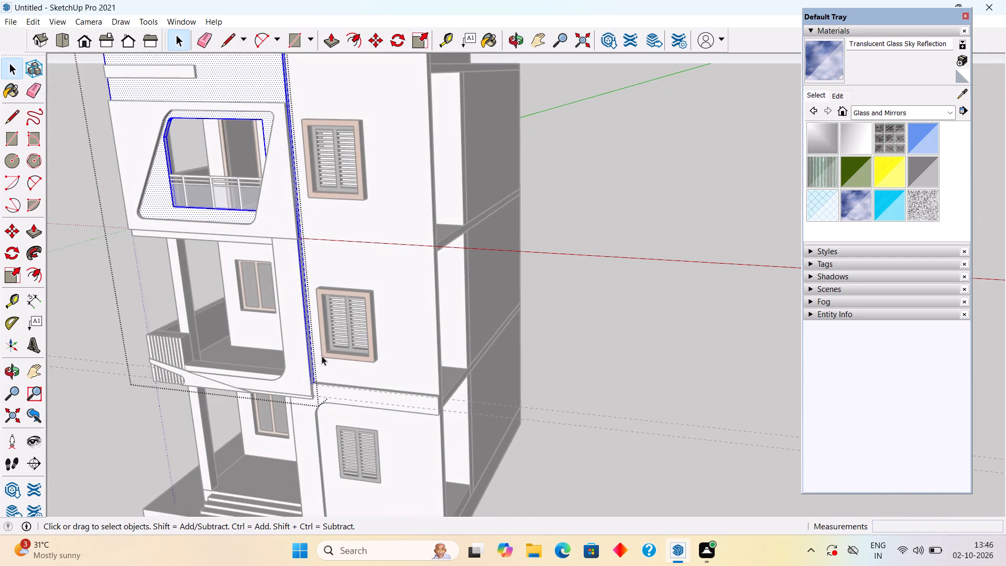
pyautogui.scroll(-4, 322, 356)
pyautogui.click(490, 326)
# Review the whole front facade and the junction between the band, lower balcony and adjoining wall.
pyautogui.moveTo(280, 402); pyautogui.dragTo(316, 393, button='middle')
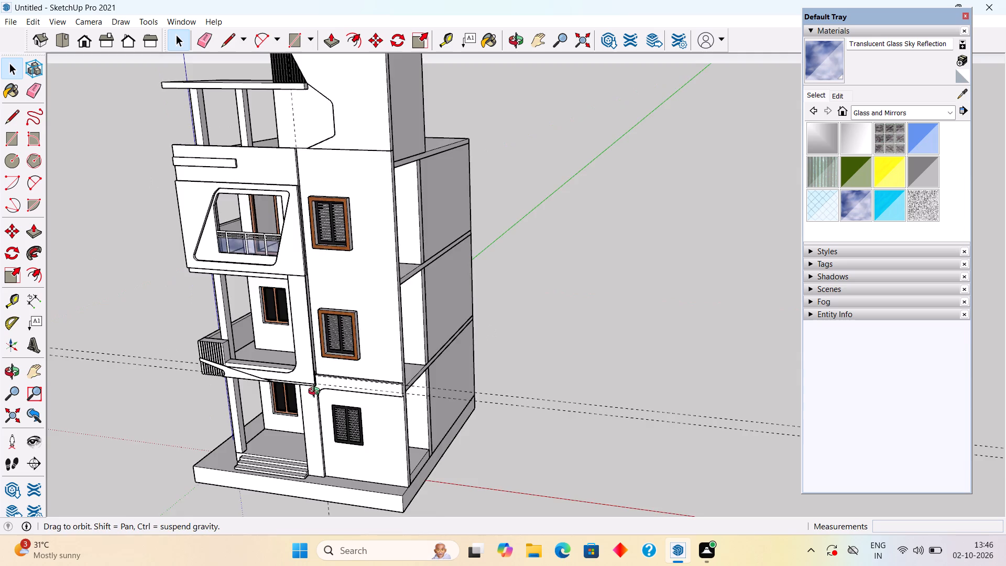
pyautogui.moveTo(316, 393); pyautogui.dragTo(434, 326, button='middle')
pyautogui.scroll(-2, 435, 324)
pyautogui.moveTo(321, 341); pyautogui.dragTo(319, 312, button='middle')
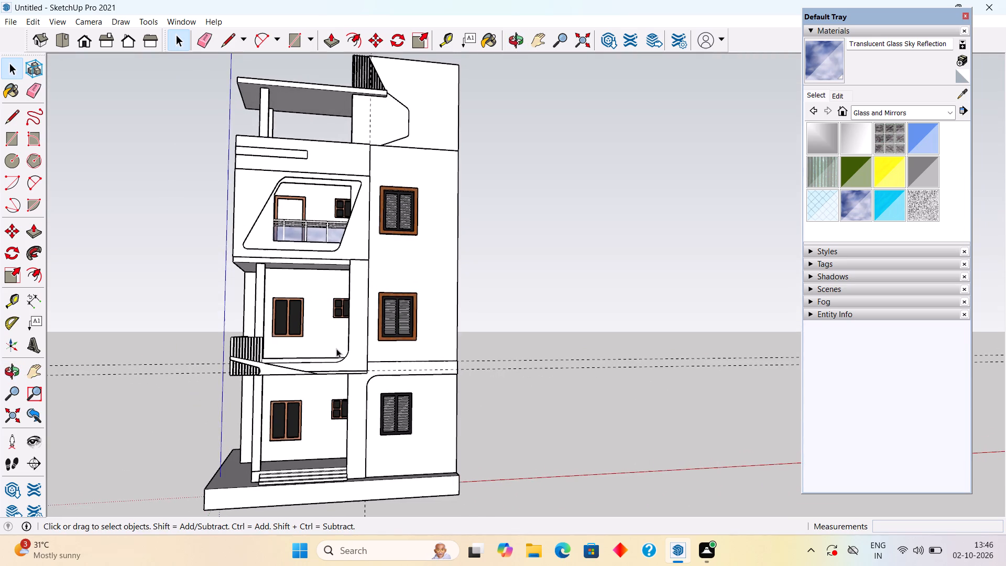
pyautogui.scroll(6, 336, 349)
pyautogui.middleClick(413, 387)
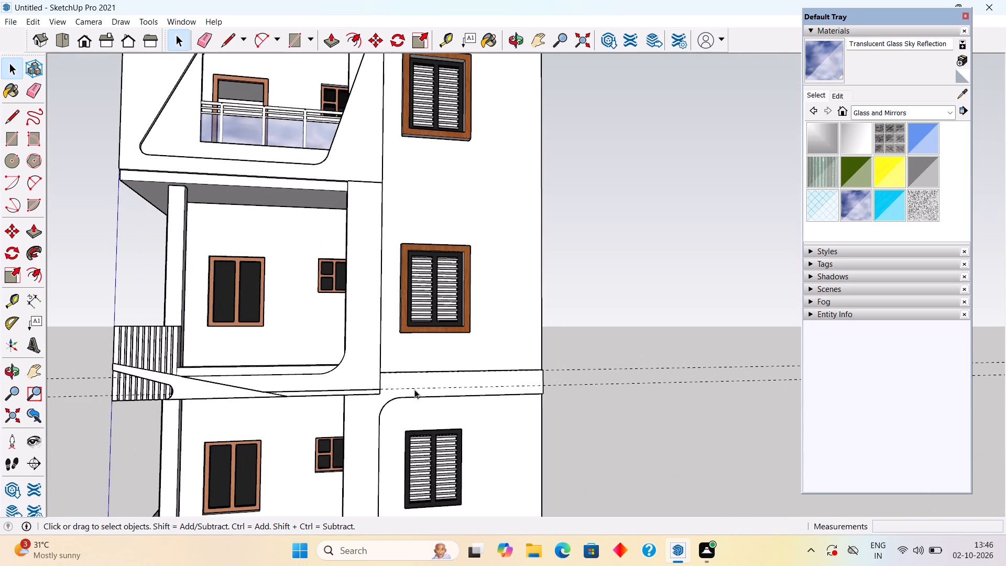
pyautogui.scroll(-6, 414, 389)
pyautogui.scroll(-4, 512, 372)
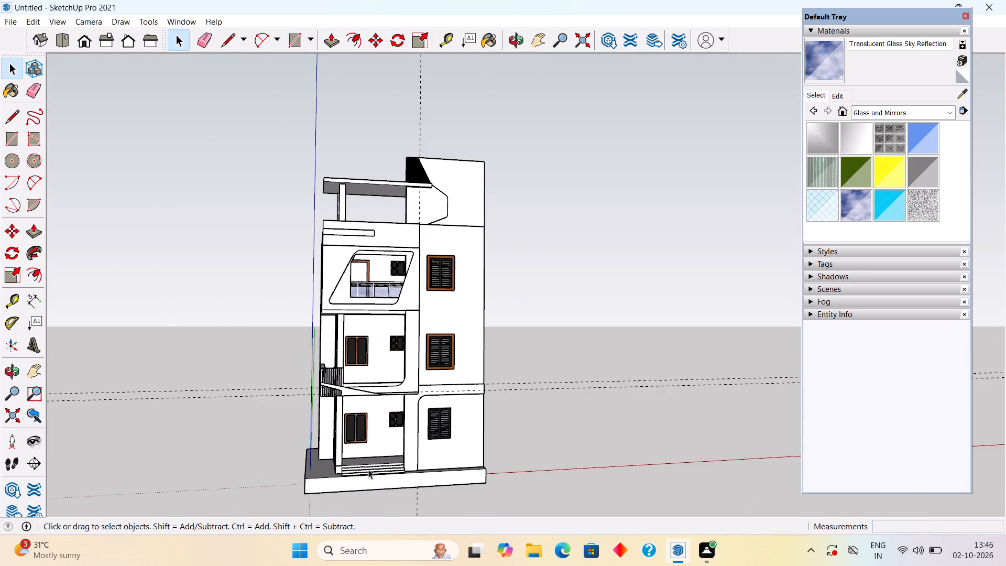
pyautogui.moveTo(368, 470); pyautogui.dragTo(265, 480, button='middle')
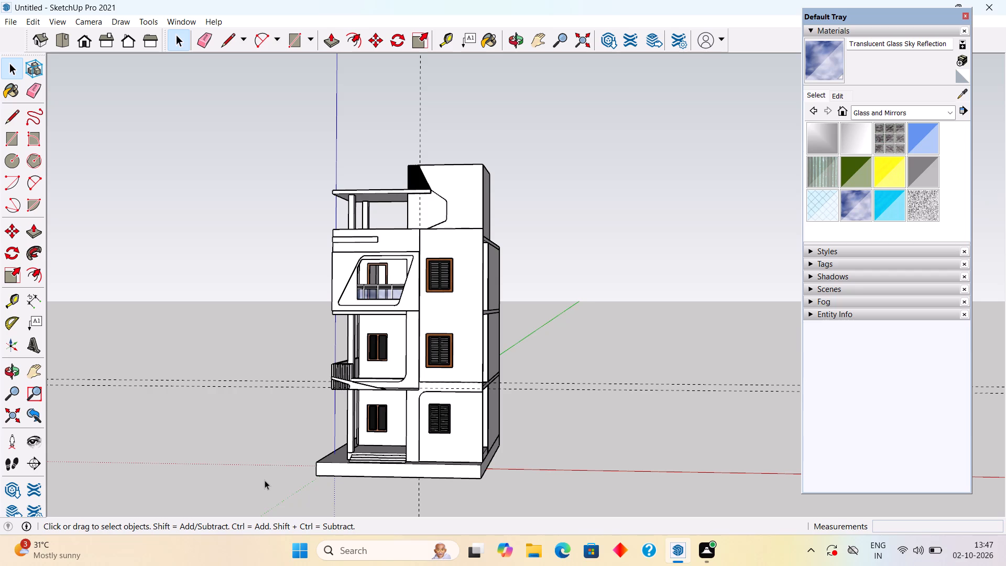
# Delete the two horizontal guides at the lower balcony beam and the vertical guide through the facade.
pyautogui.scroll(8, 475, 366)
pyautogui.scroll(4, 517, 384)
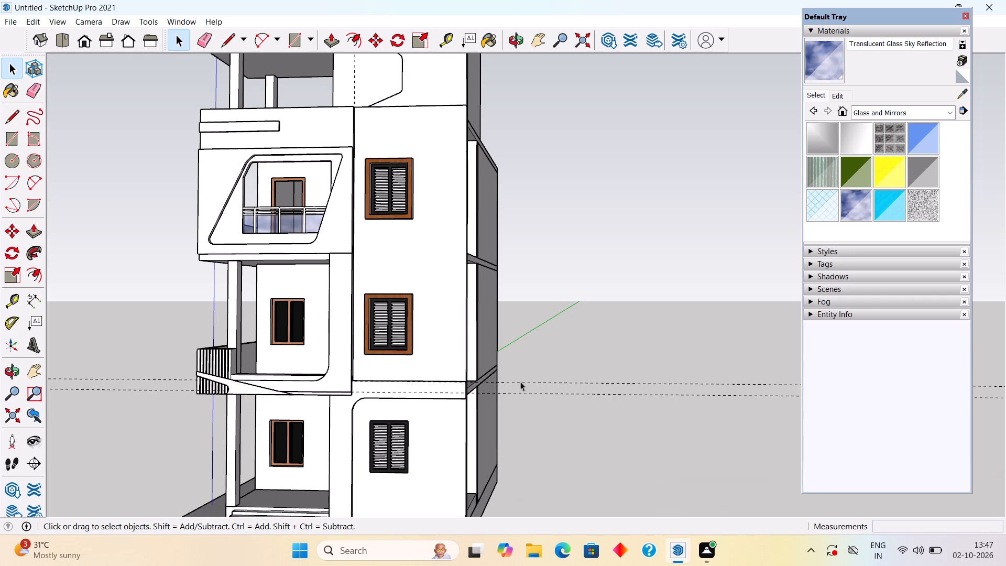
pyautogui.click(521, 381)
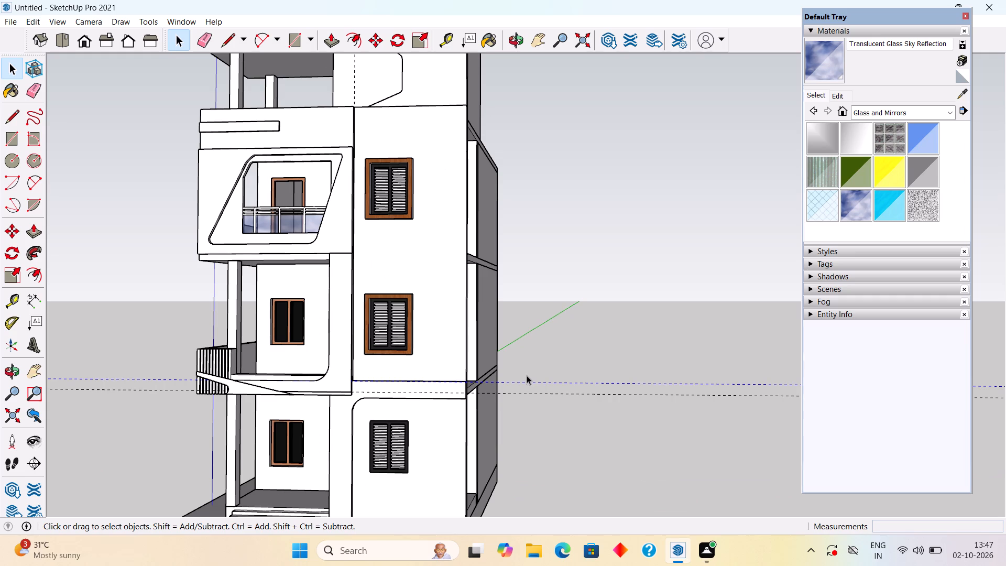
pyautogui.press('Delete')
pyautogui.click(527, 394)
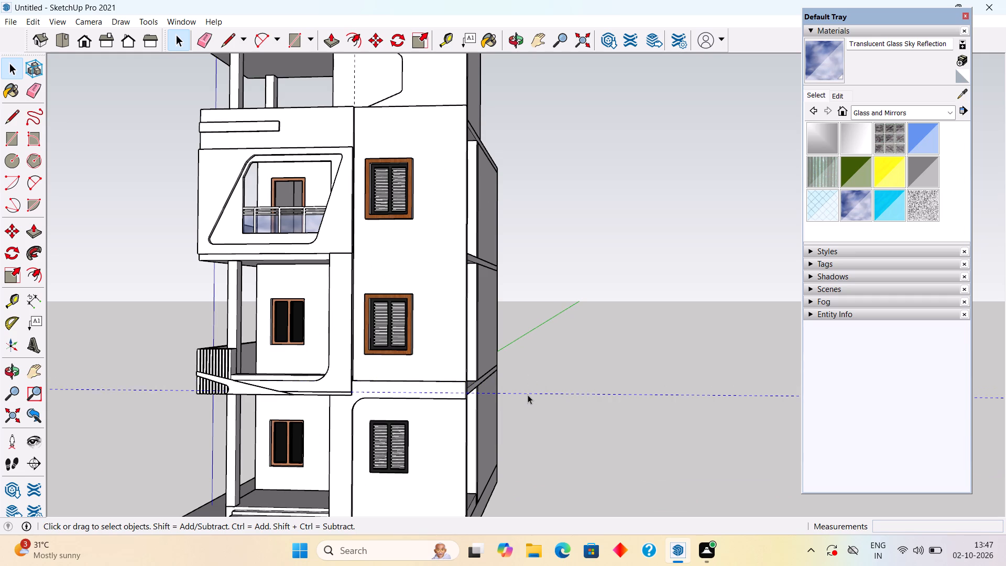
pyautogui.press('Delete')
pyautogui.scroll(-7, 458, 277)
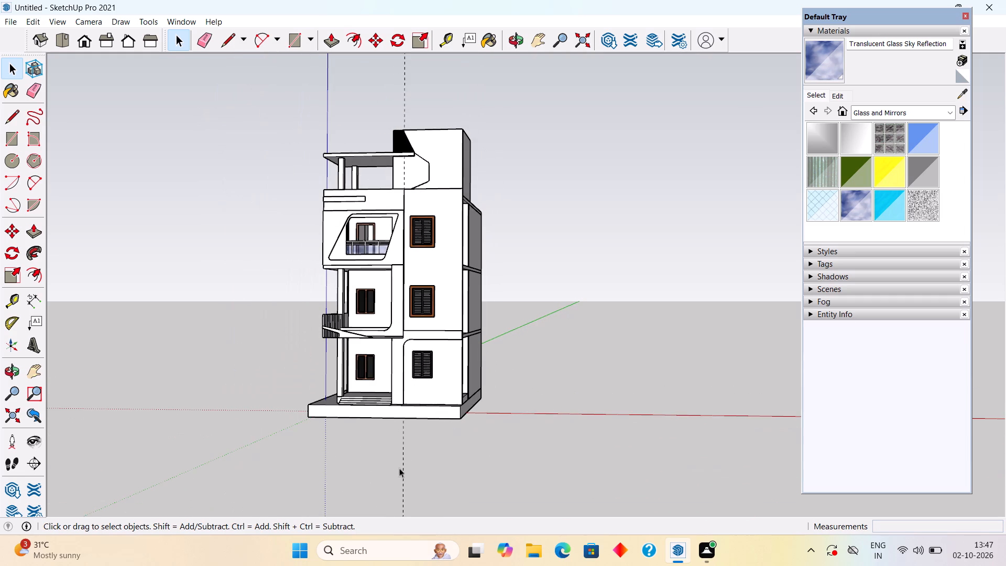
pyautogui.click(403, 466)
pyautogui.press('Delete')
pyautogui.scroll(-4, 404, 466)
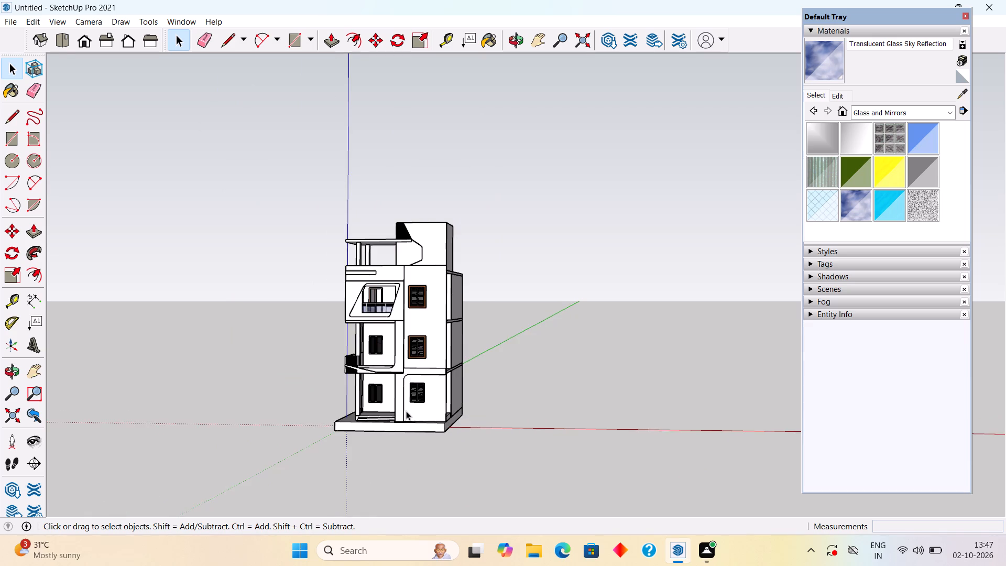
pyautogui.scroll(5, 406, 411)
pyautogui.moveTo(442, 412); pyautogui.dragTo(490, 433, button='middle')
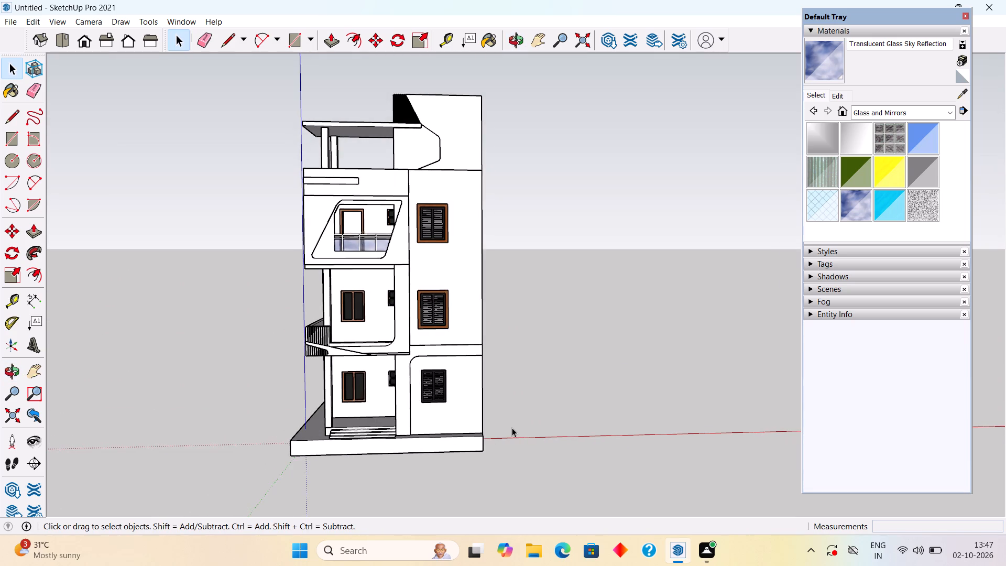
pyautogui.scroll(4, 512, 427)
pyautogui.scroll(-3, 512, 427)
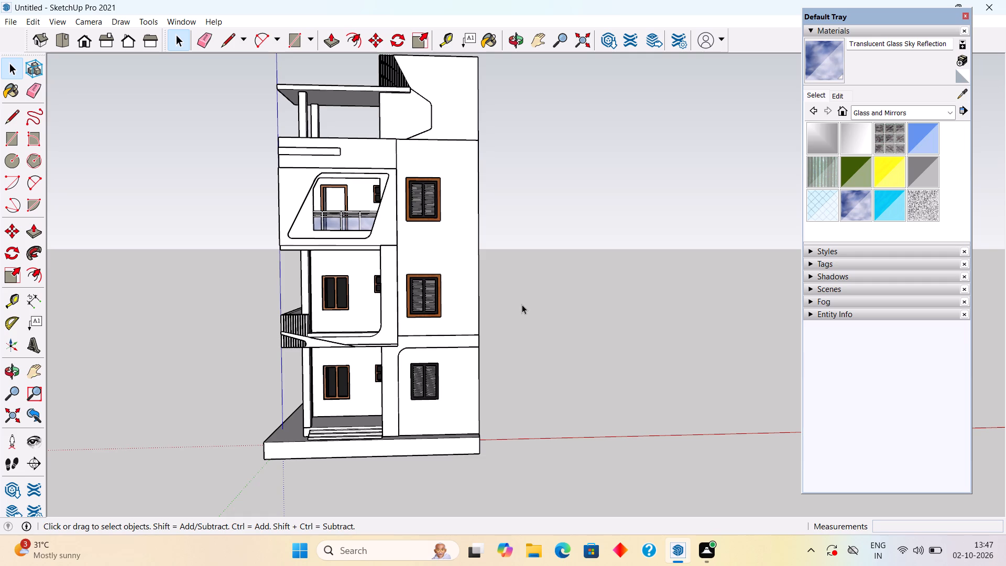
# Open the windowed front wall's group beside the balconies for editing and select all its connected geometry.
pyautogui.scroll(10, 464, 398)
pyautogui.scroll(12, 493, 365)
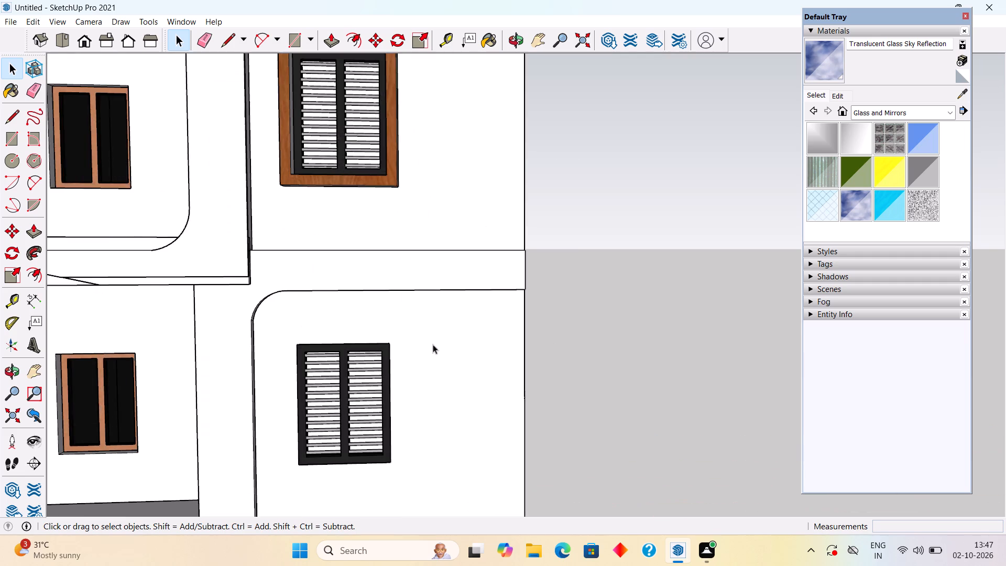
pyautogui.moveTo(424, 317); pyautogui.dragTo(362, 166, button='middle')
pyautogui.scroll(3, 405, 256)
pyautogui.tripleClick(424, 252)
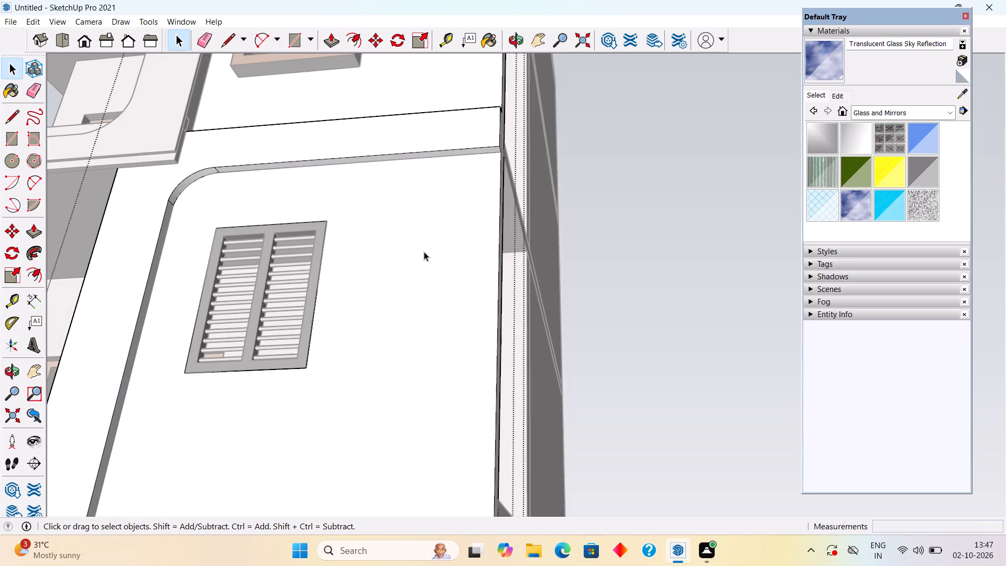
pyautogui.moveTo(444, 251); pyautogui.dragTo(506, 300, button='middle')
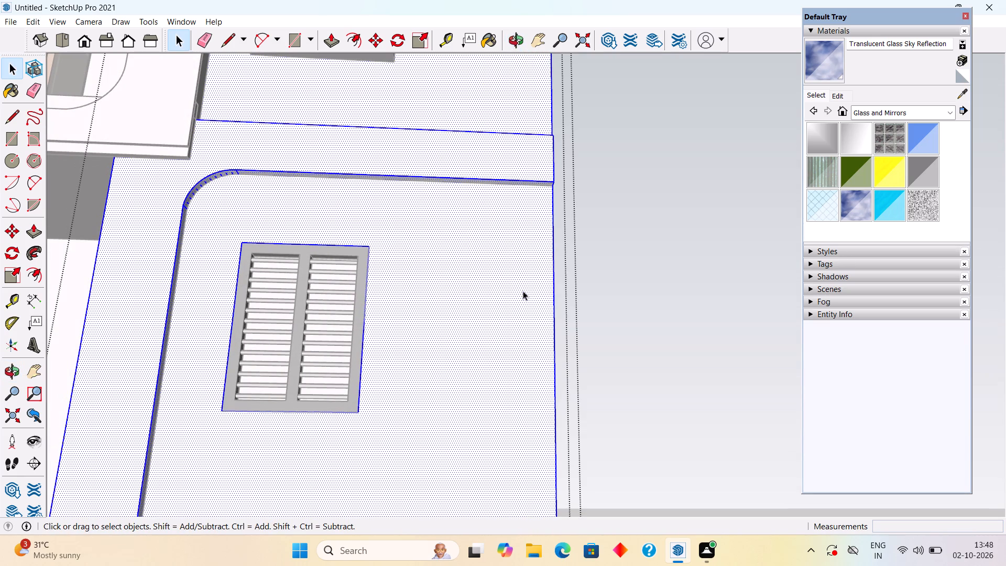
pyautogui.moveTo(548, 235); pyautogui.dragTo(534, 318, button='middle')
pyautogui.scroll(-3, 536, 312)
pyautogui.scroll(-4, 528, 256)
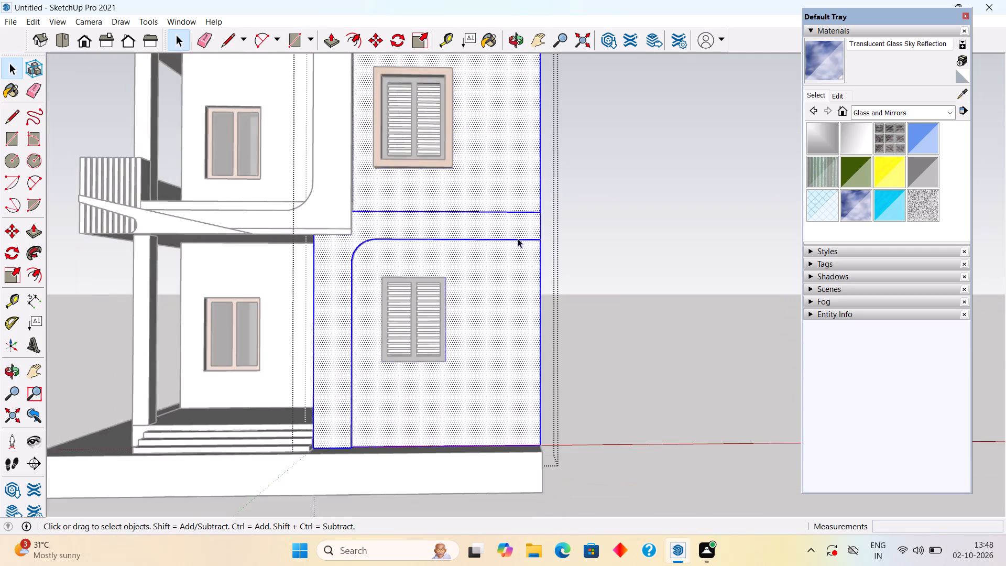
pyautogui.scroll(-2, 518, 238)
pyautogui.moveTo(542, 189); pyautogui.dragTo(517, 235, button='middle')
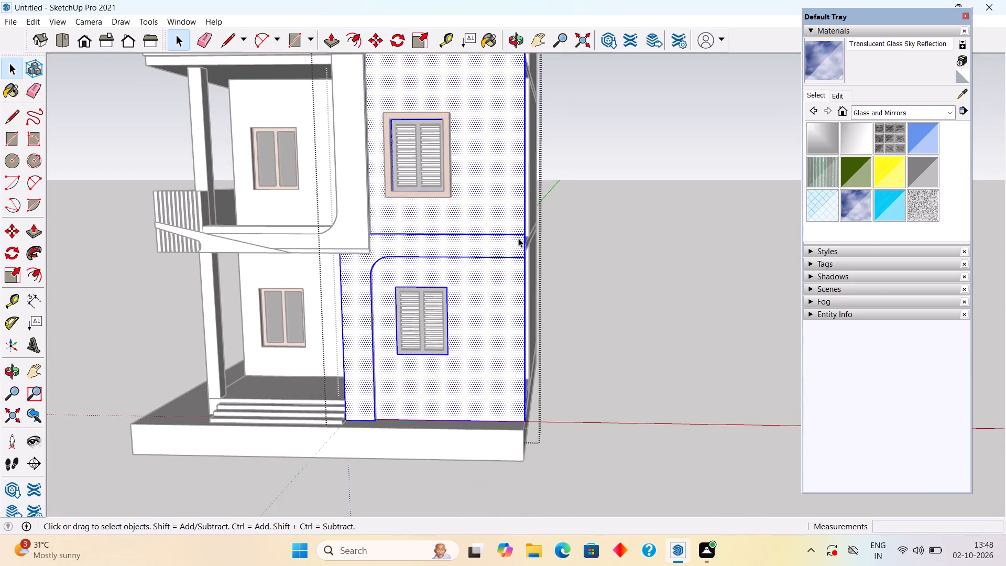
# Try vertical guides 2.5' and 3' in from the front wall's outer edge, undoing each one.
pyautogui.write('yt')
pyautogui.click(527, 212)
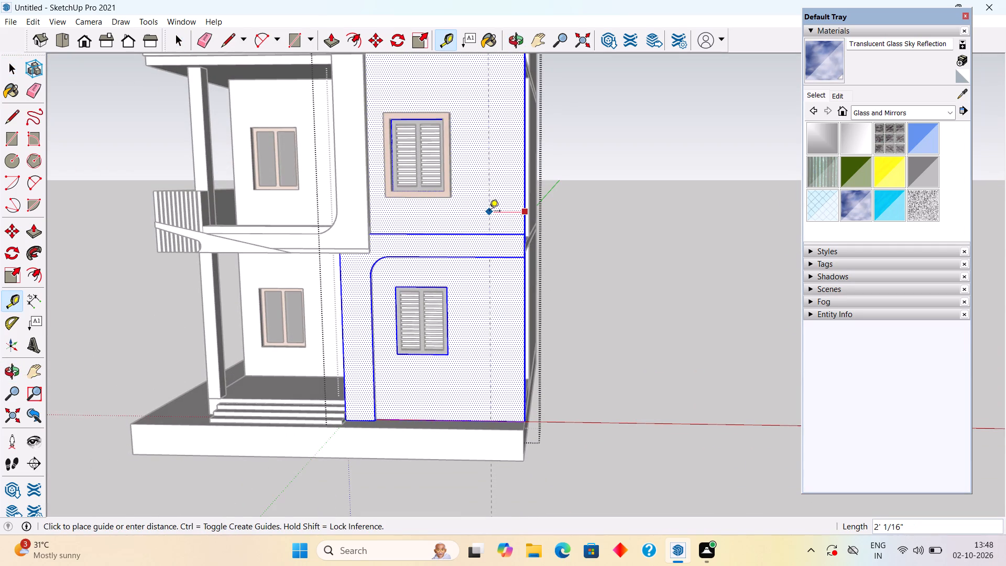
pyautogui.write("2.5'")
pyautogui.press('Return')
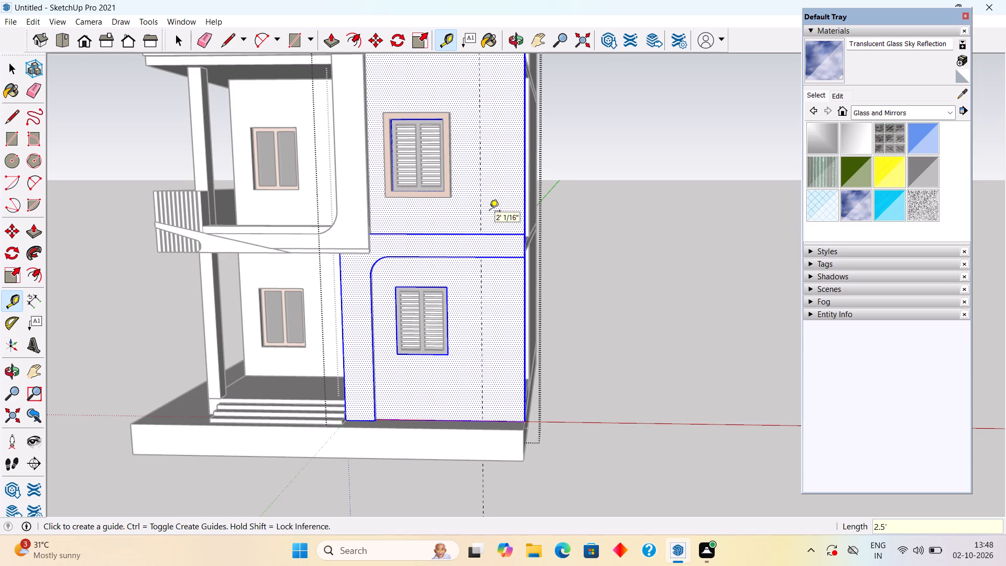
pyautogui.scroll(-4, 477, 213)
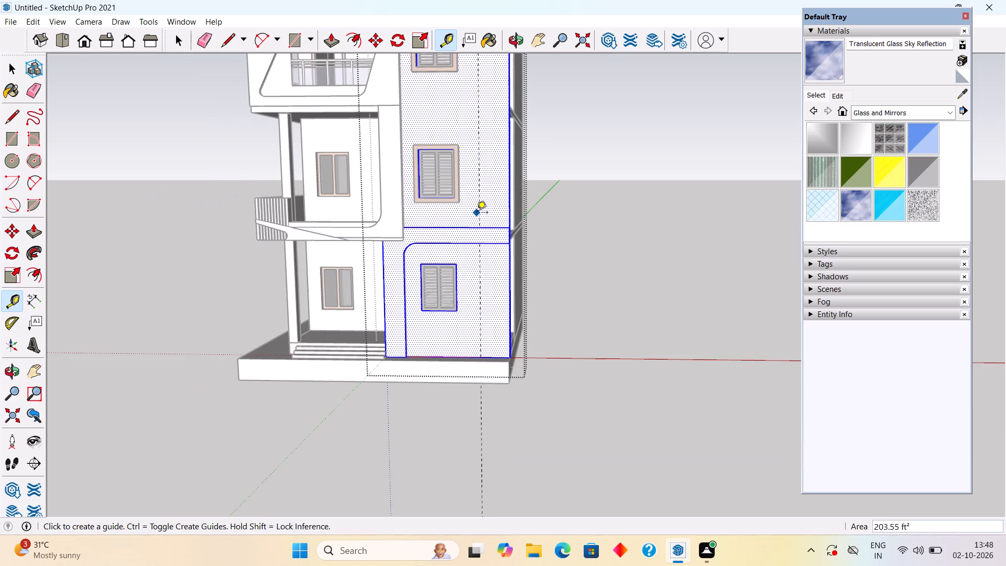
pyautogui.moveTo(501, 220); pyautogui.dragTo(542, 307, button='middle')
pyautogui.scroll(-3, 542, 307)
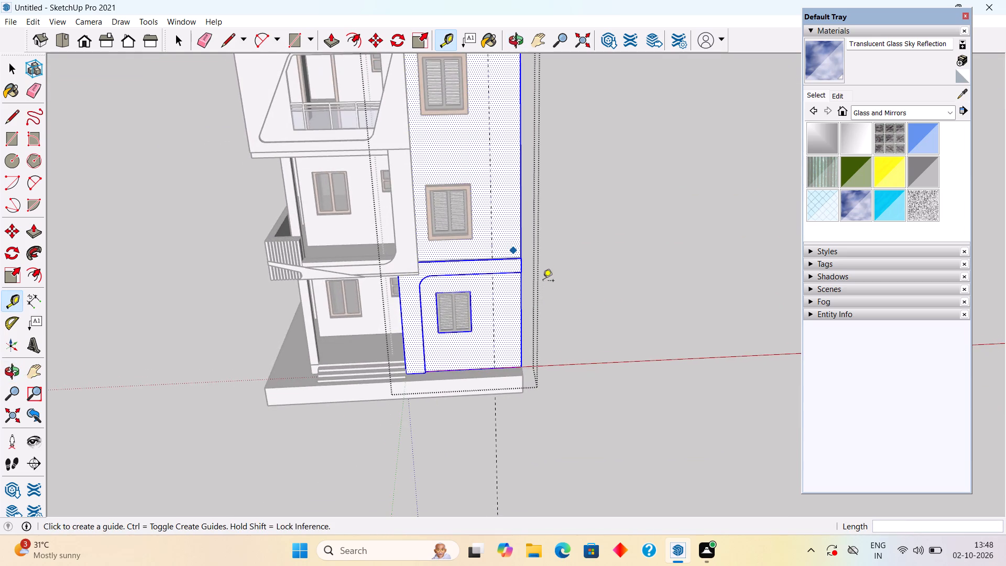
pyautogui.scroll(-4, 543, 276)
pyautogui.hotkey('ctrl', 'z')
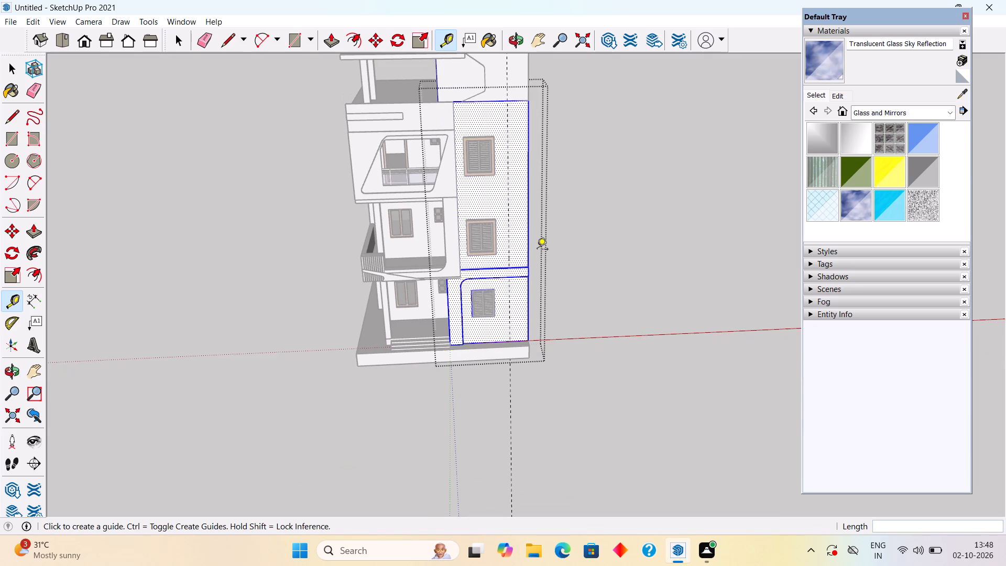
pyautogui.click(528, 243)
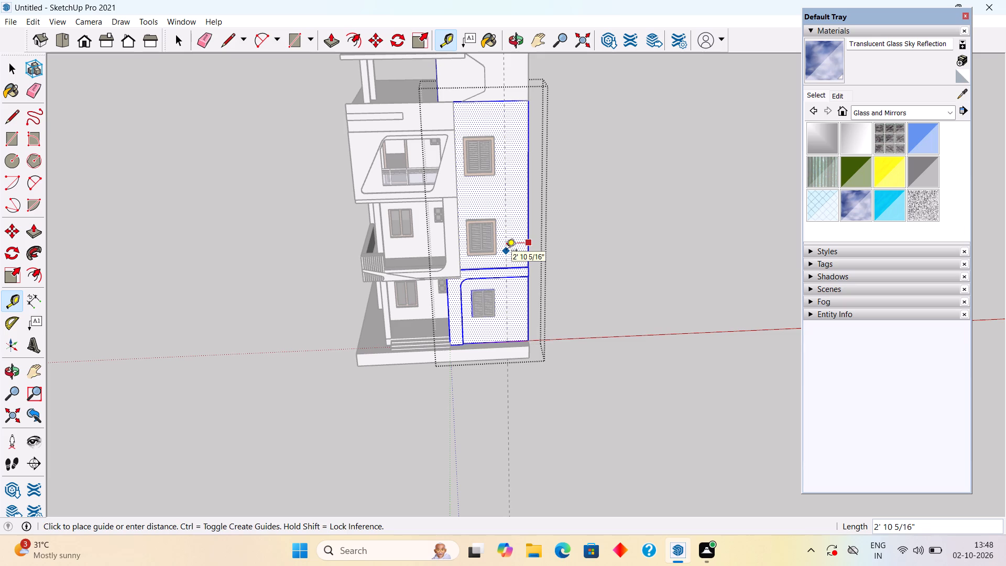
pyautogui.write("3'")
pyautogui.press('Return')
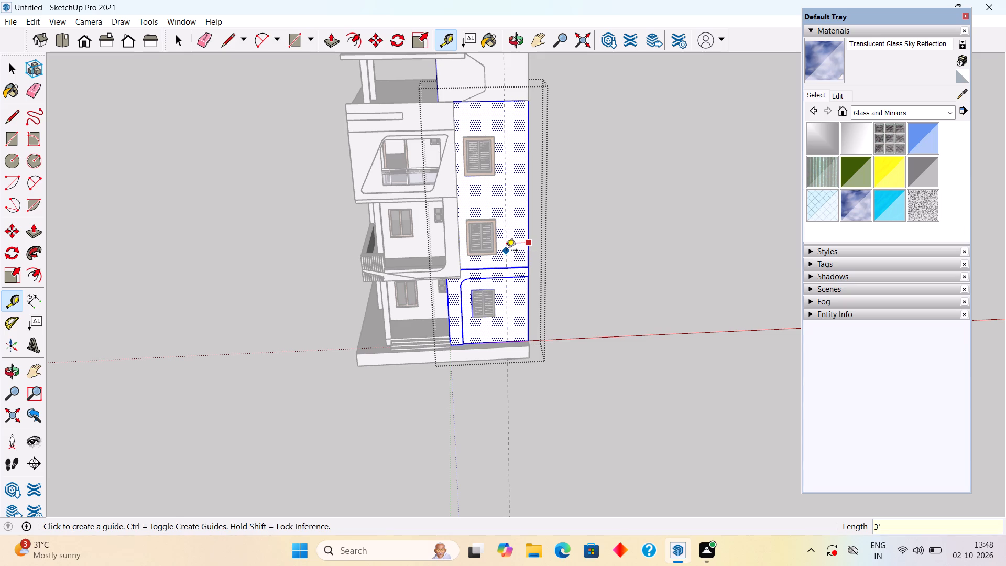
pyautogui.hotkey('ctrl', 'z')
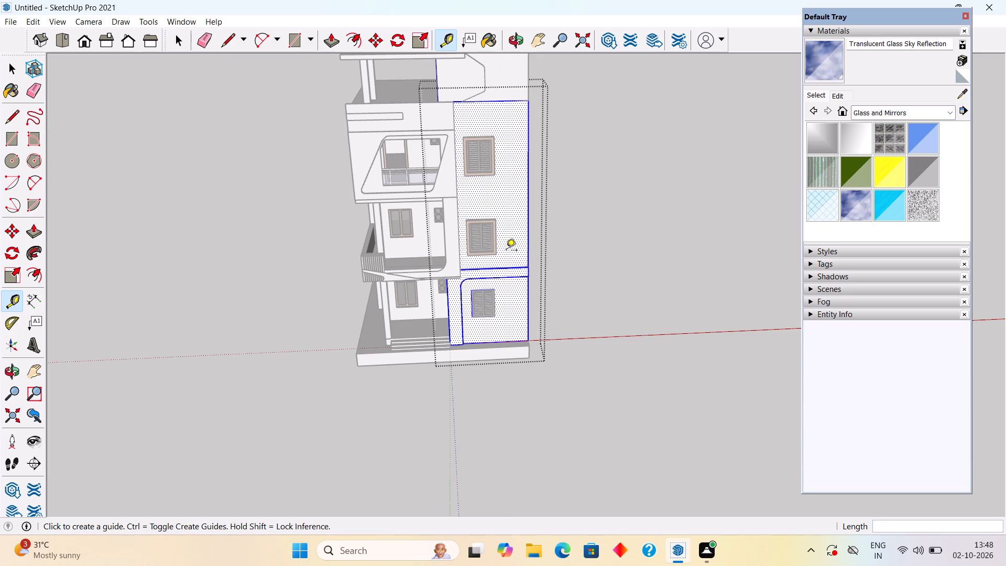
# Place a vertical guide 2'9" in from the front wall's outer edge.
pyautogui.click(527, 242)
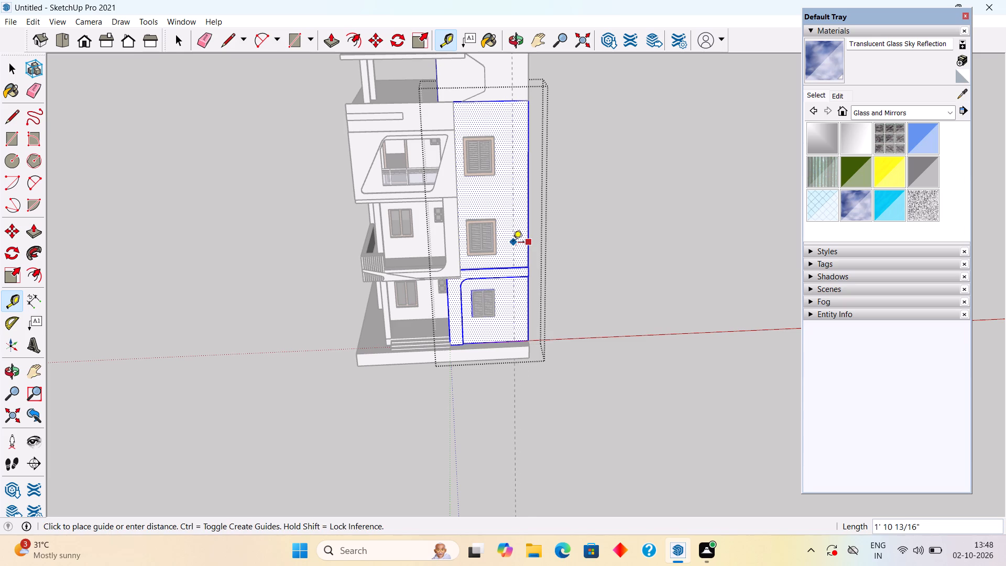
pyautogui.write("2'")
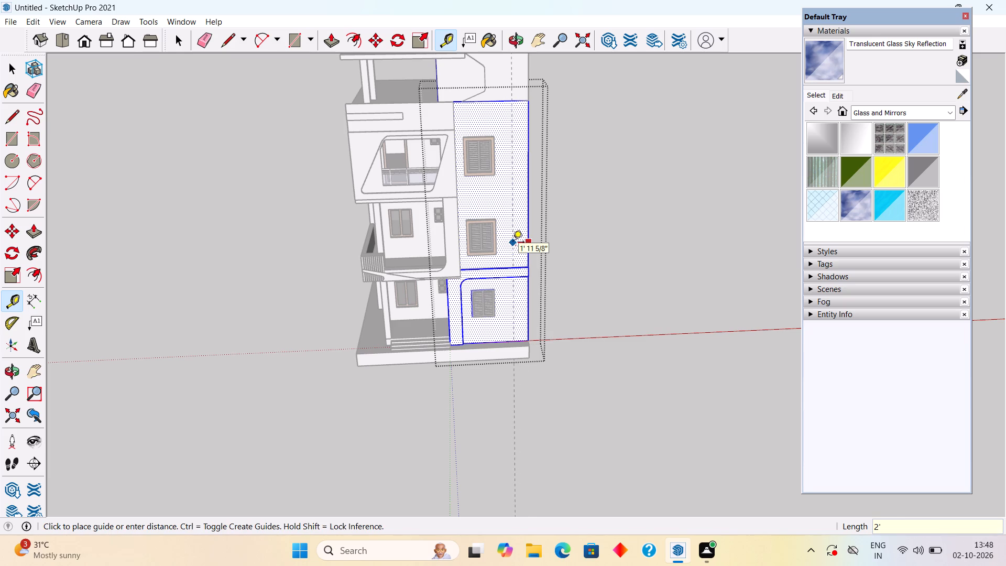
pyautogui.write('9"')
pyautogui.press('Return')
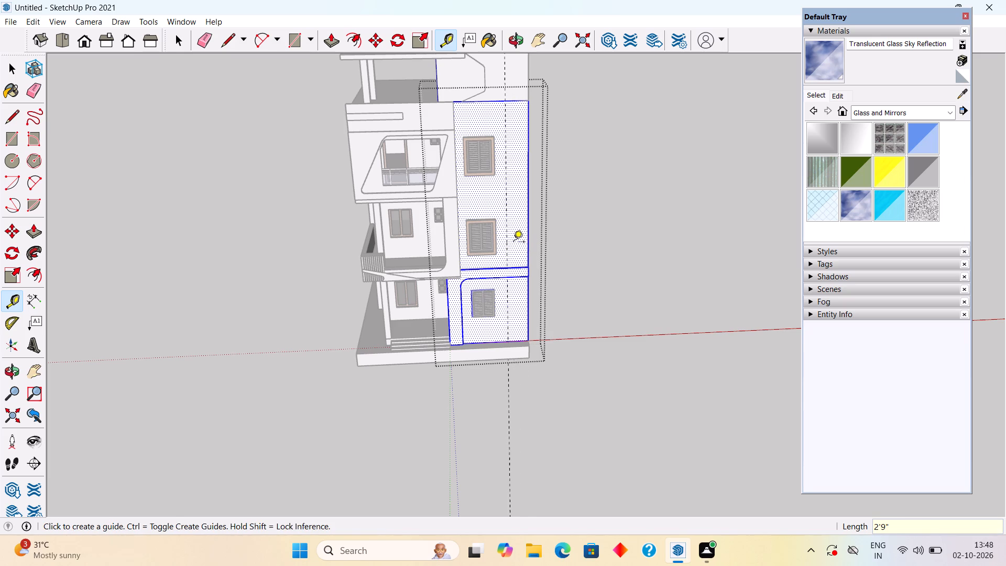
pyautogui.press('space')
# Add three more vertical guides from that one toward the wall's outer edge, at successive spacings of 2", 1' and 2".
pyautogui.moveTo(526, 275); pyautogui.dragTo(509, 200, button='middle')
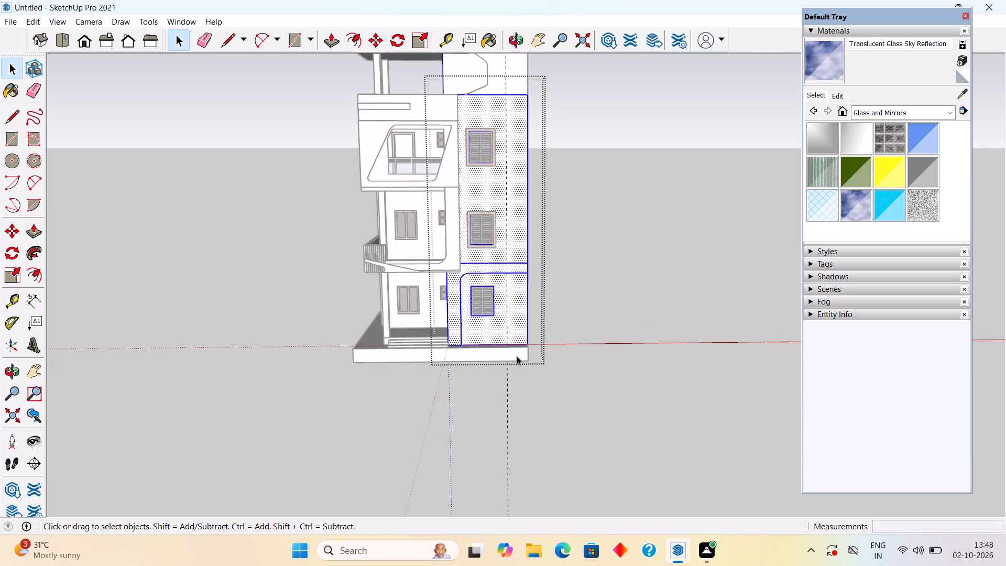
pyautogui.scroll(9, 518, 354)
pyautogui.moveTo(516, 265); pyautogui.dragTo(505, 231, button='middle')
pyautogui.scroll(3, 508, 233)
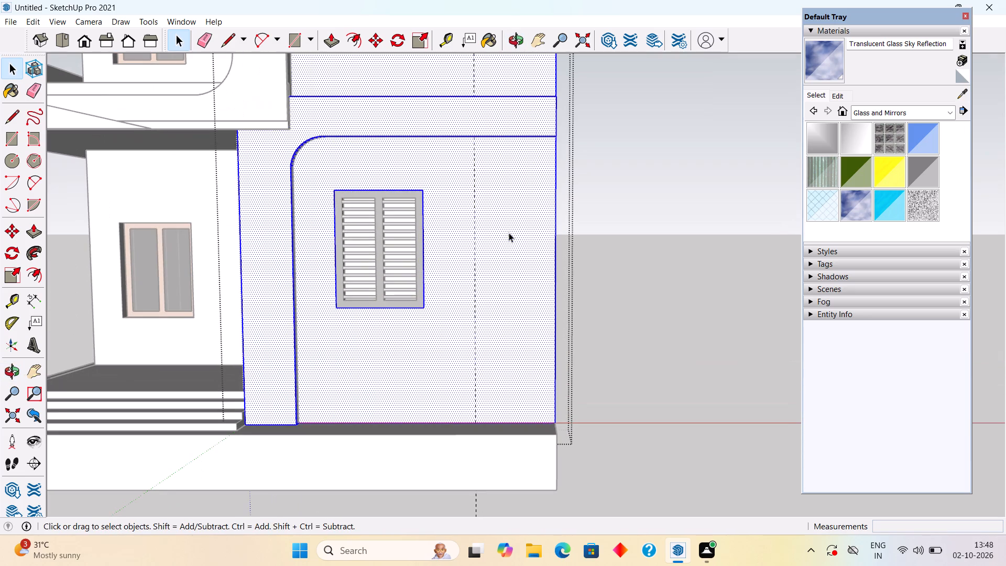
pyautogui.scroll(1, 509, 233)
pyautogui.press('t')
pyautogui.click(476, 301)
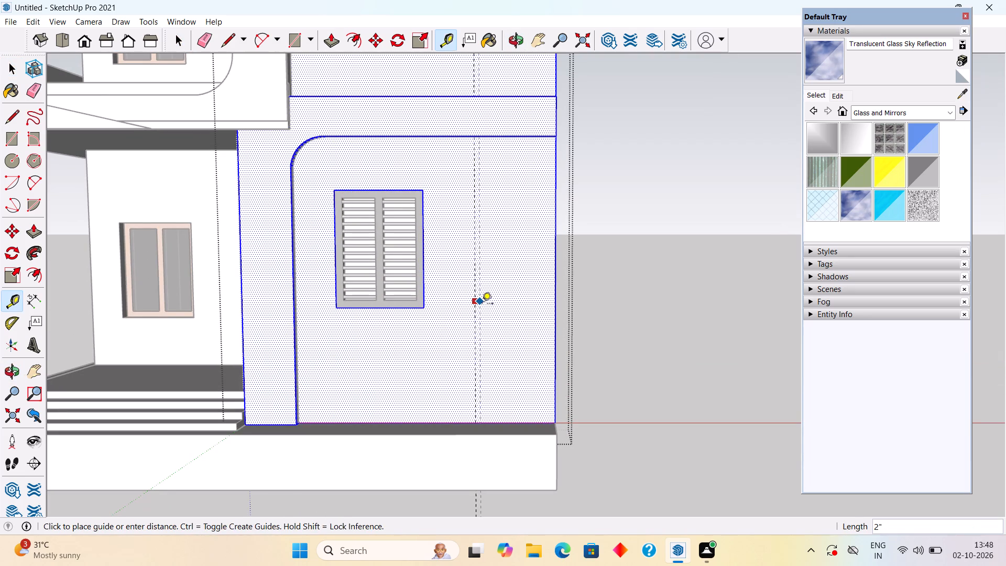
pyautogui.write('2"')
pyautogui.press('Return')
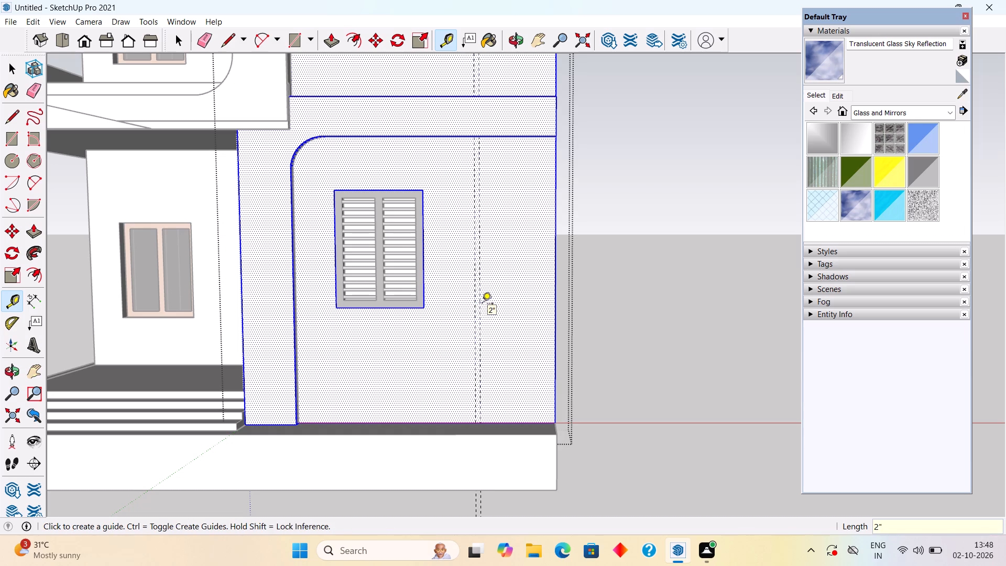
pyautogui.click(480, 313)
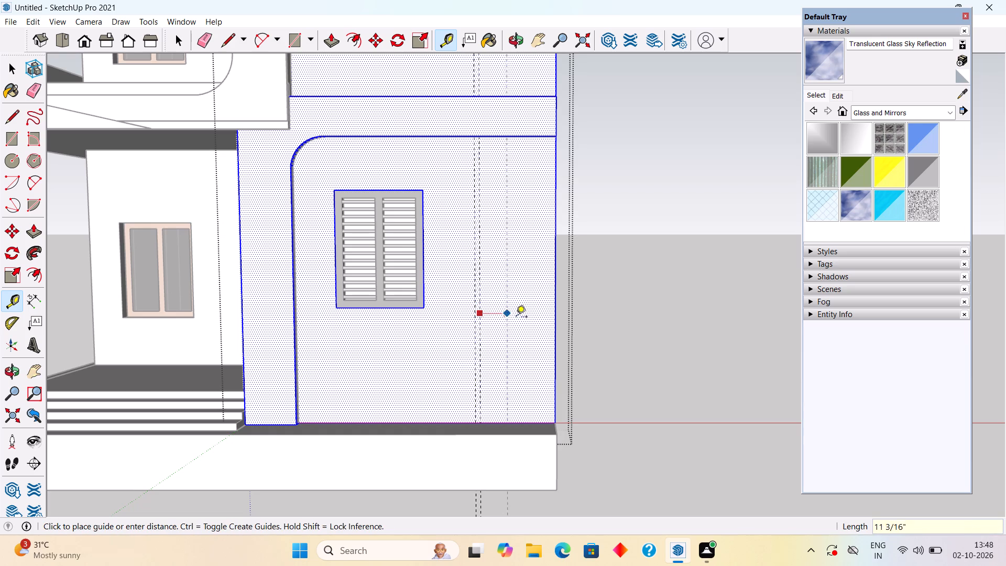
pyautogui.write("1'")
pyautogui.press('Return')
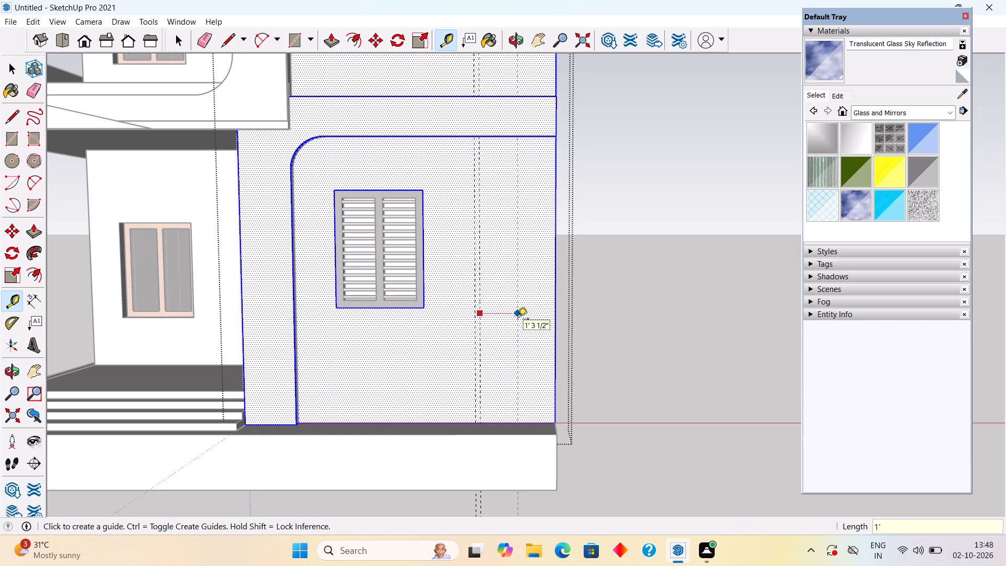
pyautogui.click(506, 328)
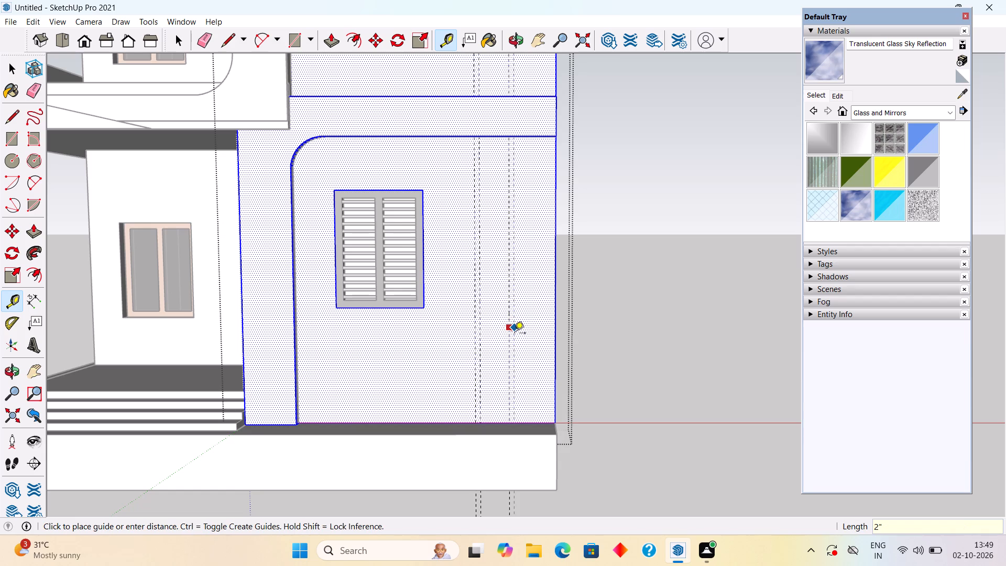
pyautogui.write('2"')
pyautogui.press('Return')
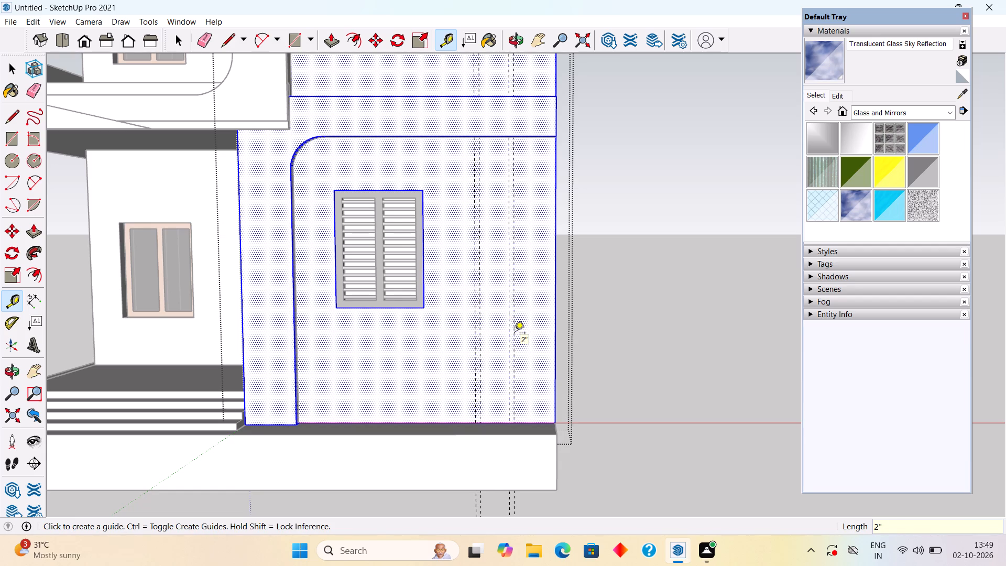
# Place a horizontal guide 2.5' above the ground-floor wall's base and another 5' above that guide.
pyautogui.click(539, 420)
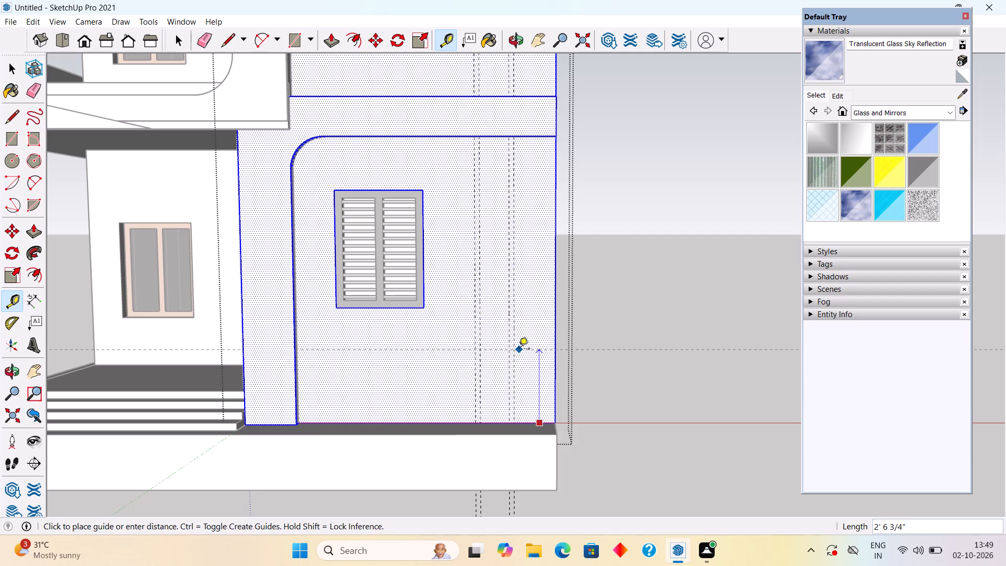
pyautogui.write("2.5'")
pyautogui.press('Return')
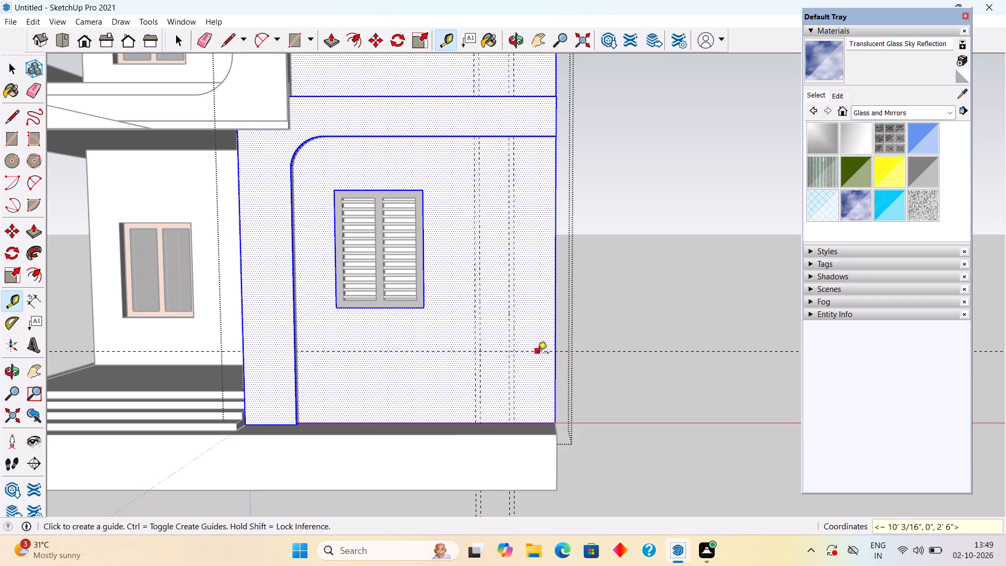
pyautogui.click(538, 354)
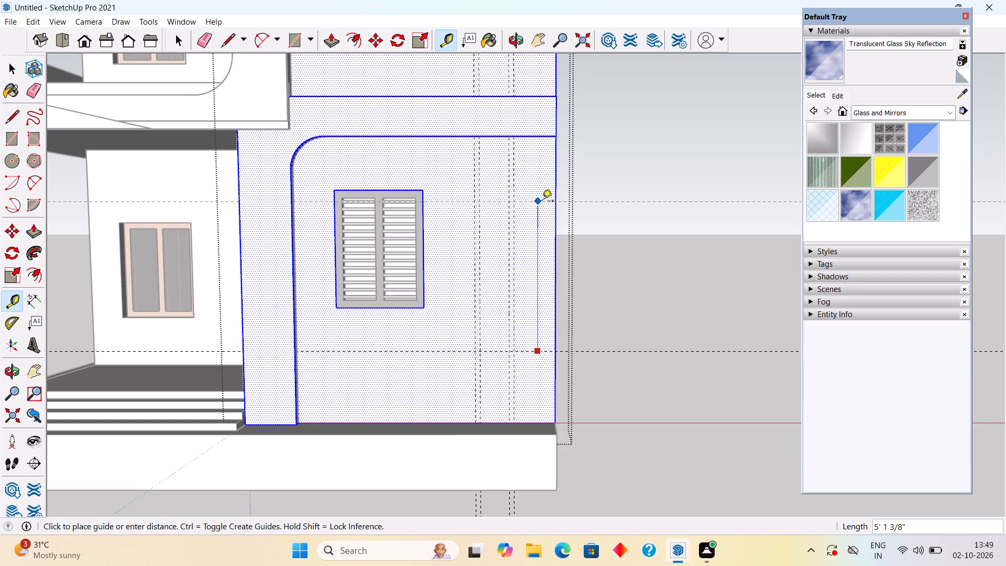
pyautogui.write("5'")
pyautogui.press('Return')
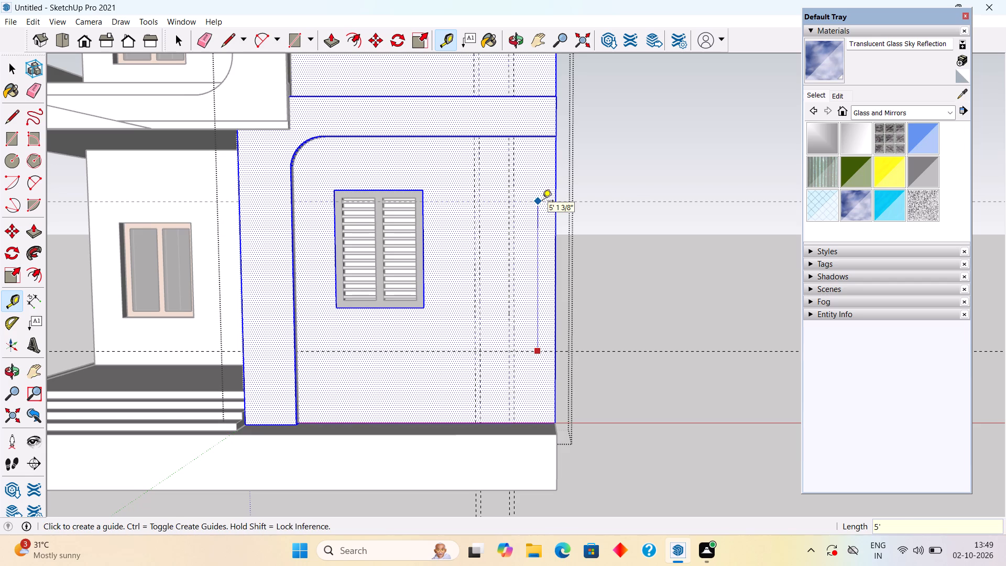
pyautogui.press('space')
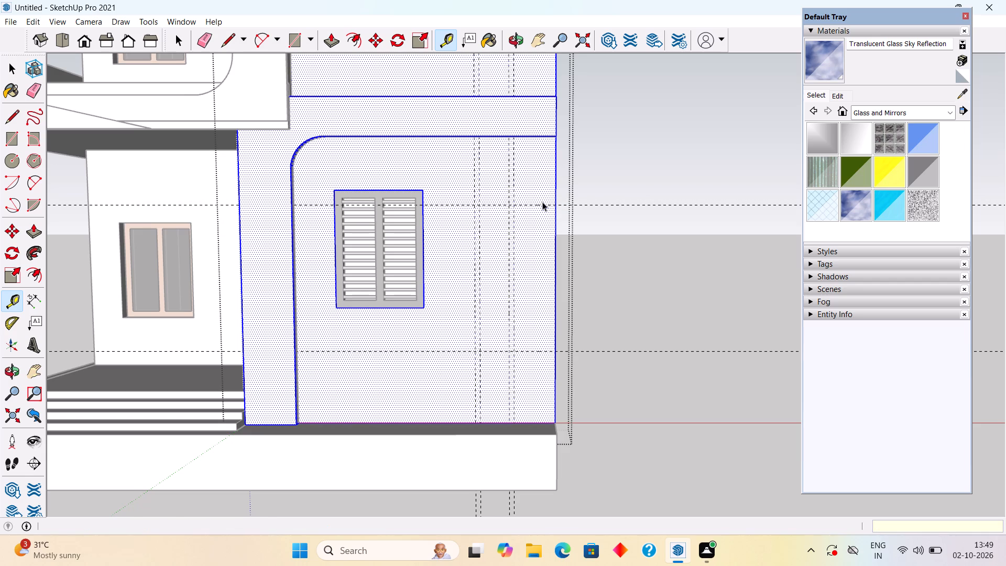
# Place a horizontal guide 2" above each of the two existing horizontal guides on the ground-floor front wall.
pyautogui.moveTo(542, 202); pyautogui.dragTo(528, 285, button='middle')
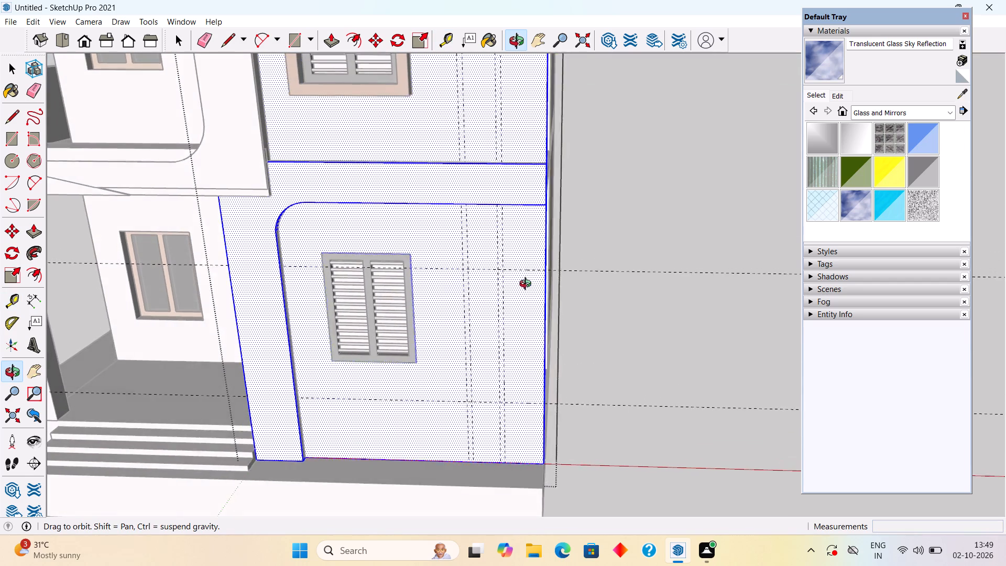
pyautogui.moveTo(528, 285); pyautogui.dragTo(522, 318, button='middle')
pyautogui.scroll(3, 522, 318)
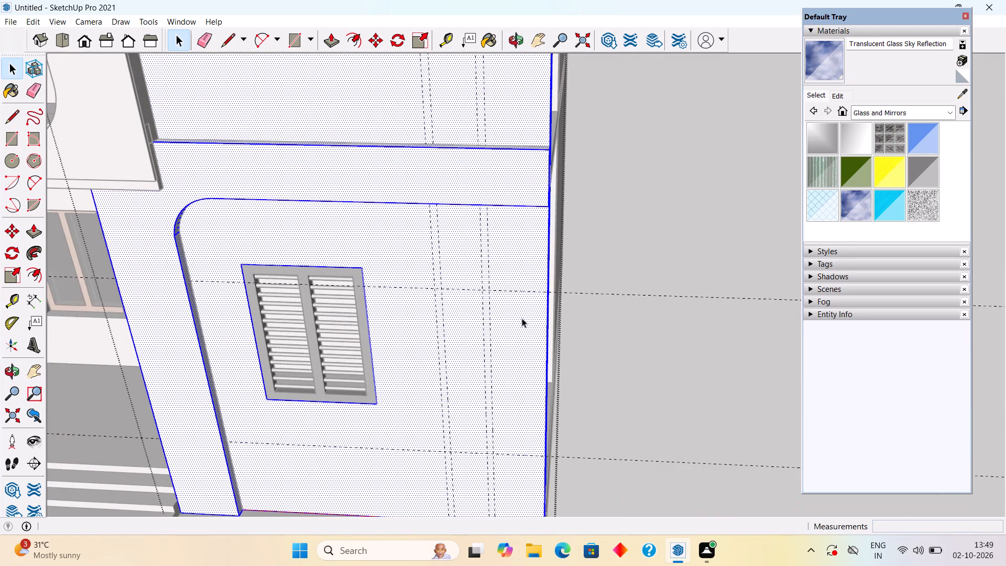
pyautogui.press('t')
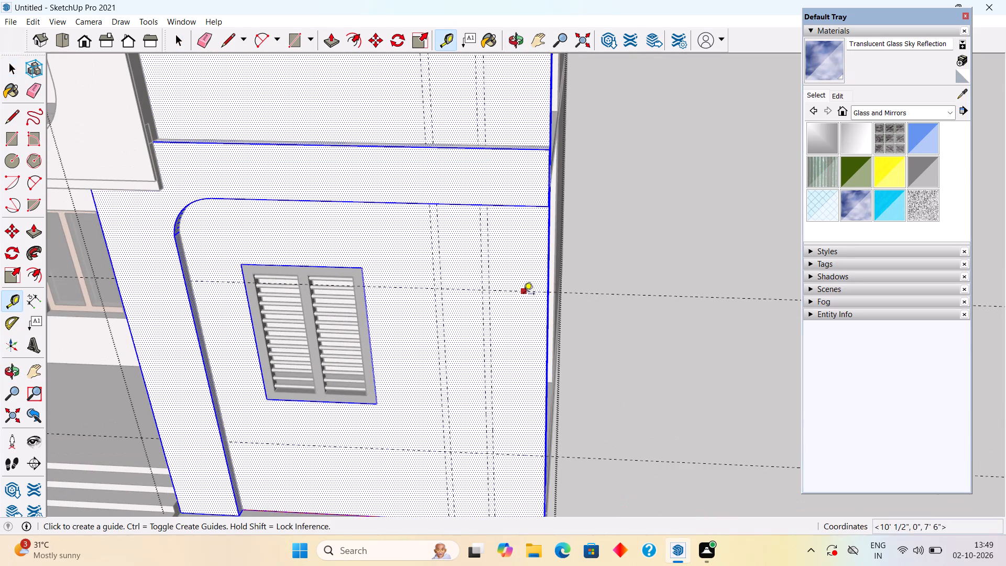
pyautogui.click(523, 293)
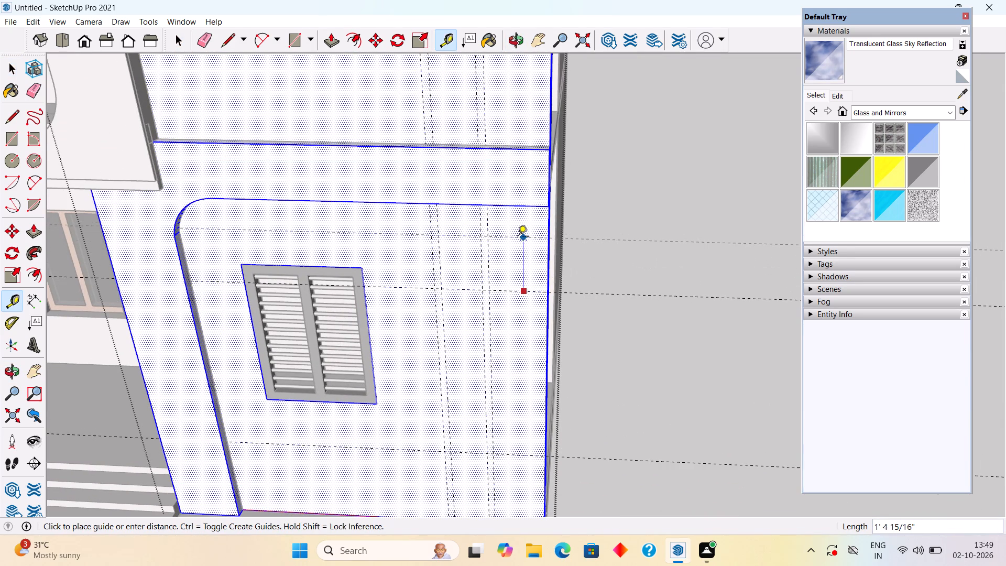
pyautogui.write('2"')
pyautogui.press('Return')
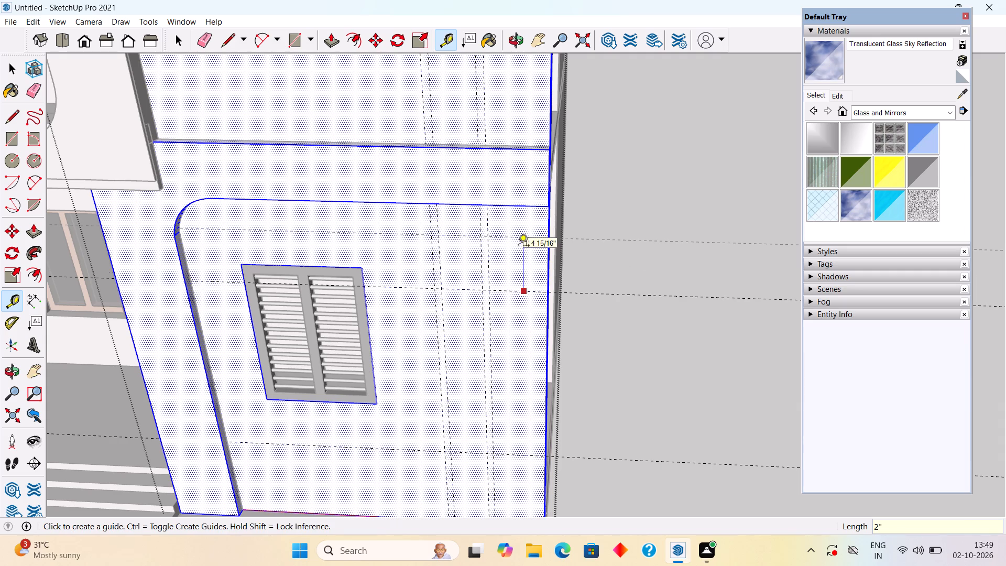
pyautogui.click(510, 452)
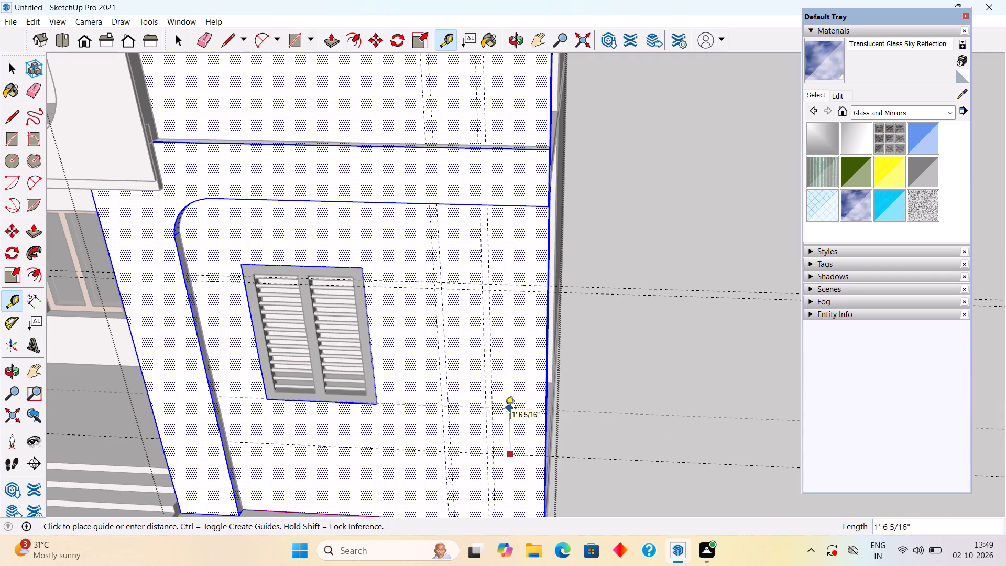
pyautogui.write('2"')
pyautogui.press('Return')
pyautogui.press('space')
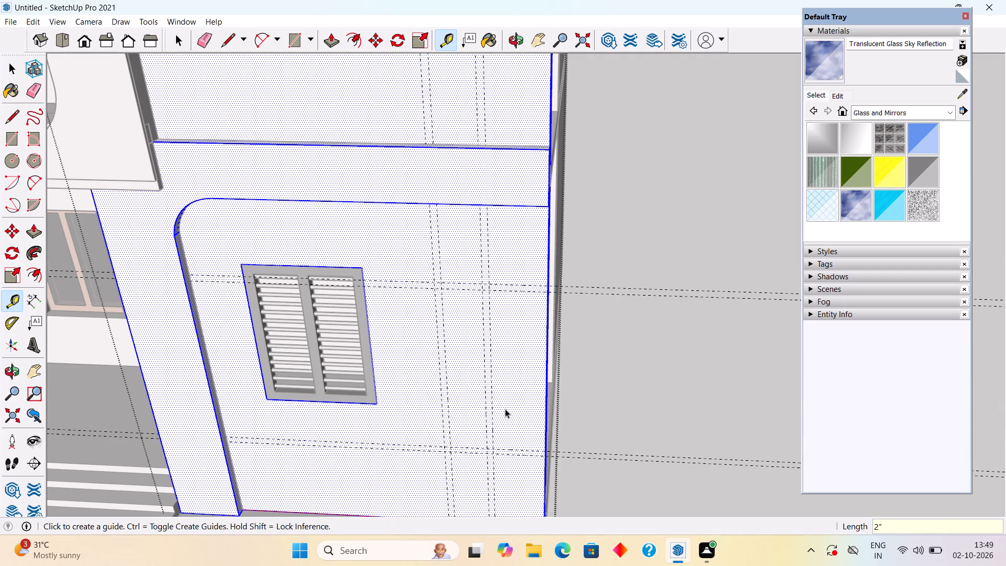
# Draw a 2" wide vertical rectangle between the guide pair nearest the window, about 9'9" tall from the wall panel's top edge to its base.
pyautogui.moveTo(442, 450); pyautogui.dragTo(475, 377, button='middle')
pyautogui.scroll(-2, 475, 377)
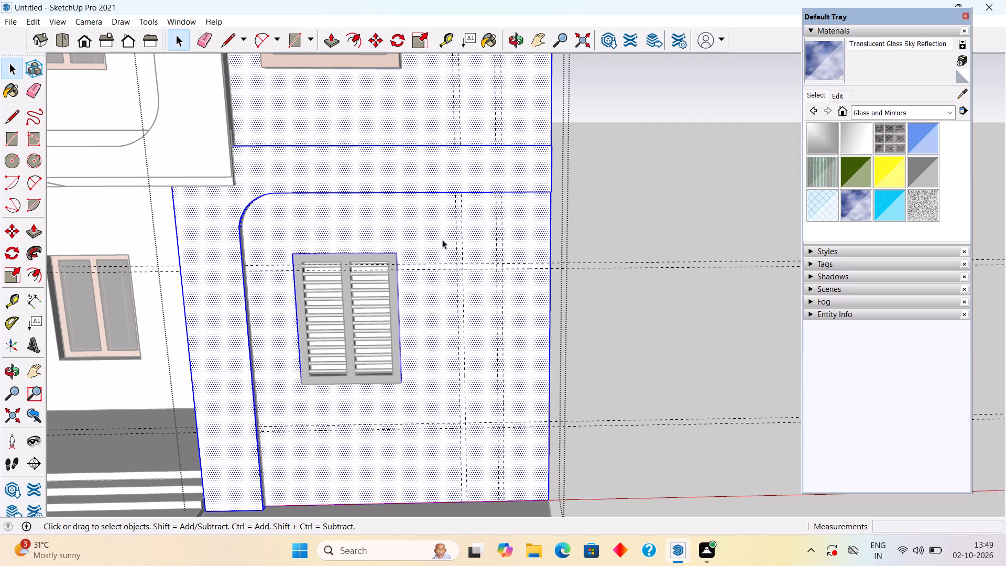
pyautogui.press('r')
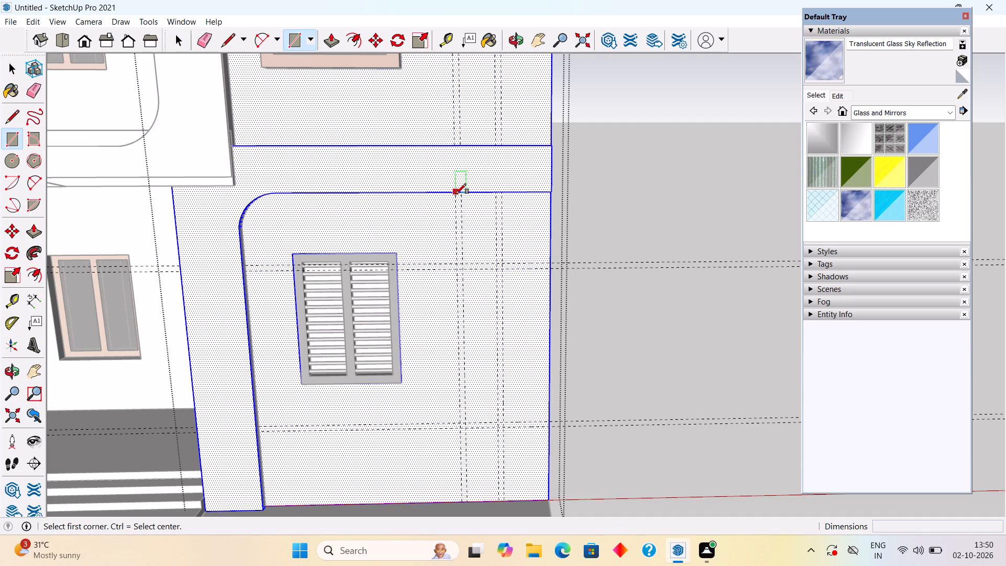
pyautogui.scroll(6, 456, 194)
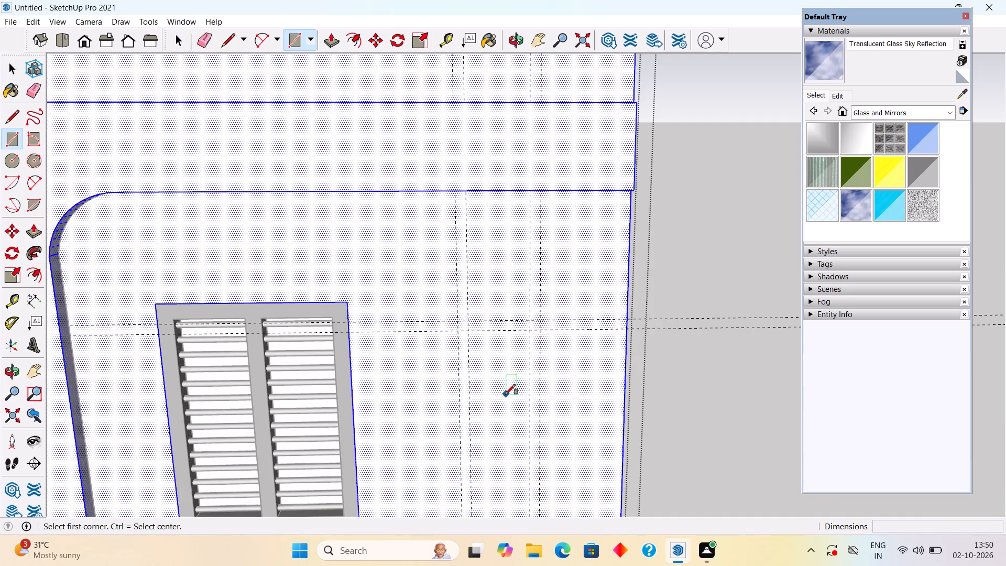
pyautogui.moveTo(503, 360); pyautogui.dragTo(521, 210, button='middle')
pyautogui.scroll(6, 490, 176)
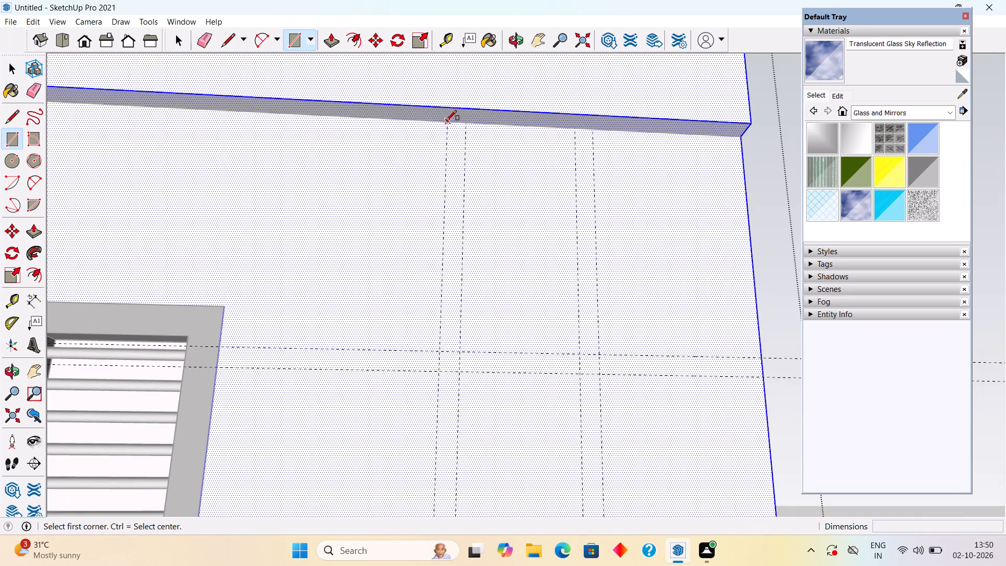
pyautogui.click(447, 121)
pyautogui.scroll(-20, 472, 257)
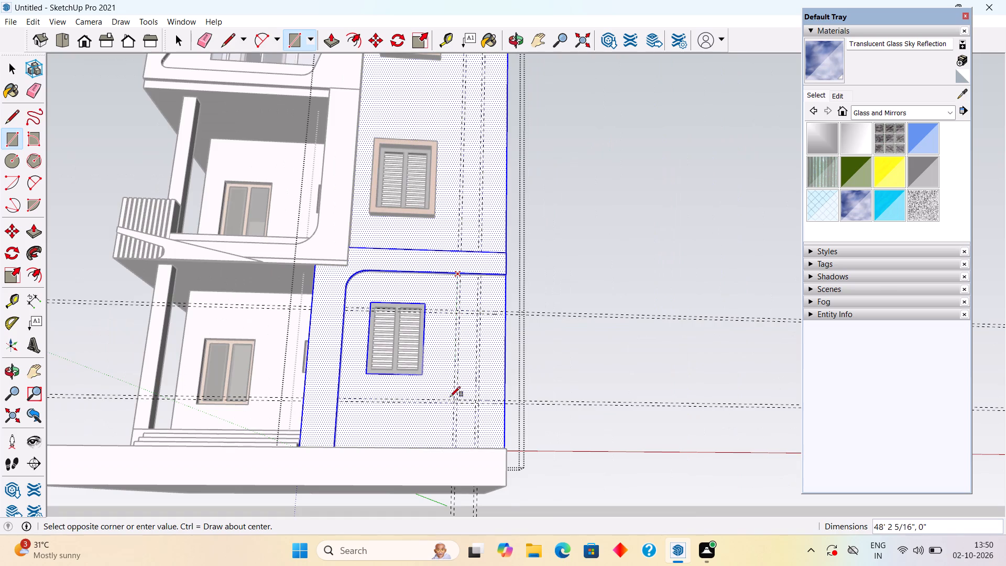
pyautogui.scroll(7, 459, 426)
pyautogui.moveTo(453, 416); pyautogui.dragTo(455, 421, button='middle')
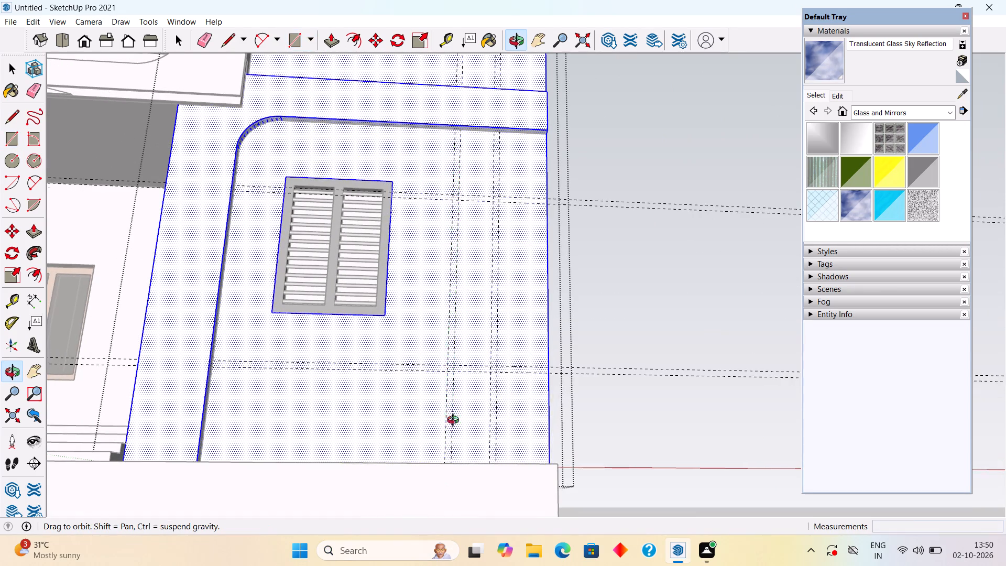
pyautogui.moveTo(455, 421); pyautogui.dragTo(455, 514, button='middle')
pyautogui.scroll(8, 463, 480)
pyautogui.scroll(-3, 453, 500)
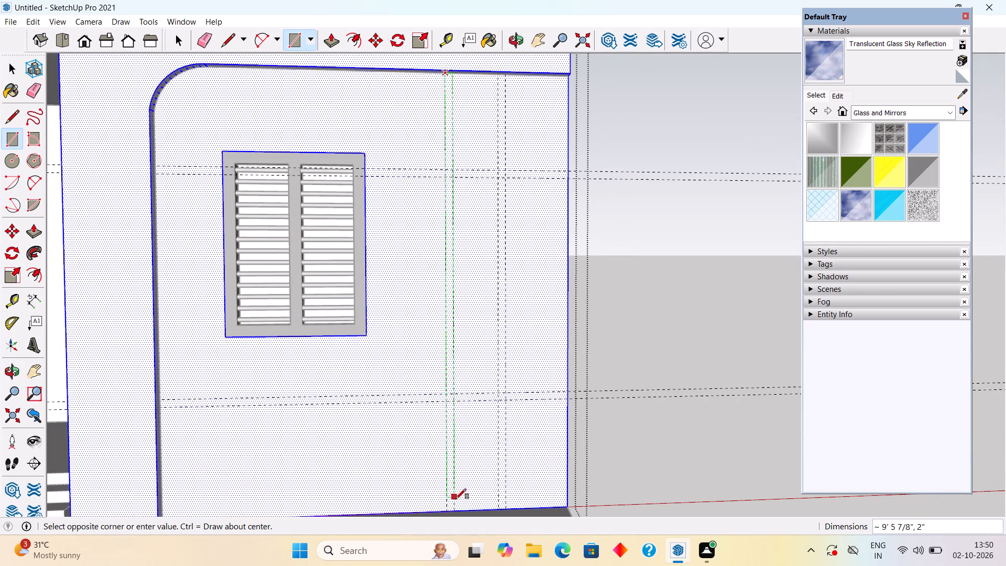
pyautogui.click(457, 511)
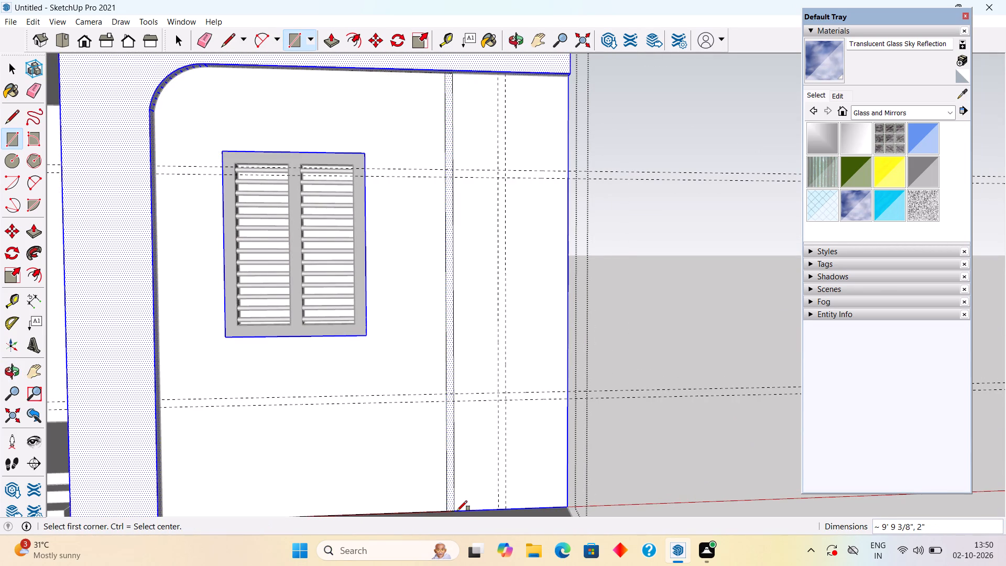
pyautogui.press('space')
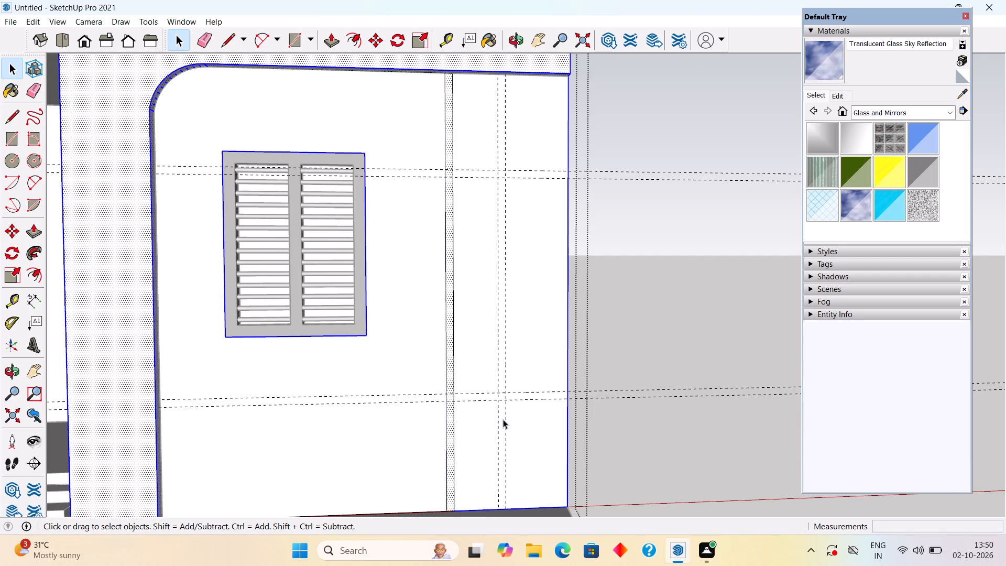
# Draw a second full-height rectangle, 2" wide and about 9'9" tall, between the guide pair nearer the wall's outer edge.
pyautogui.moveTo(517, 275); pyautogui.dragTo(529, 211, button='middle')
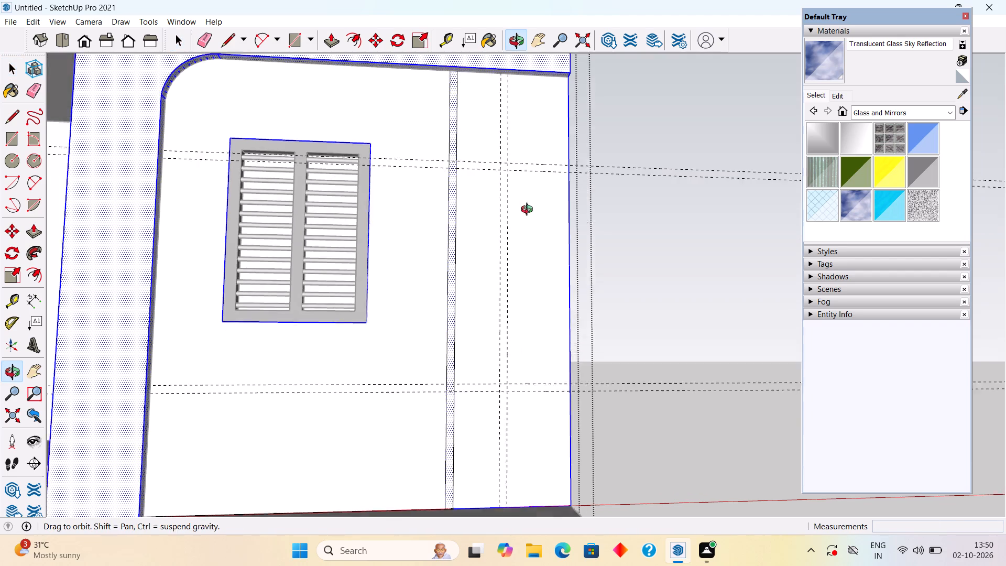
pyautogui.moveTo(529, 211); pyautogui.dragTo(530, 200, button='middle')
pyautogui.scroll(4, 533, 151)
pyautogui.scroll(-3, 534, 148)
pyautogui.scroll(2, 532, 89)
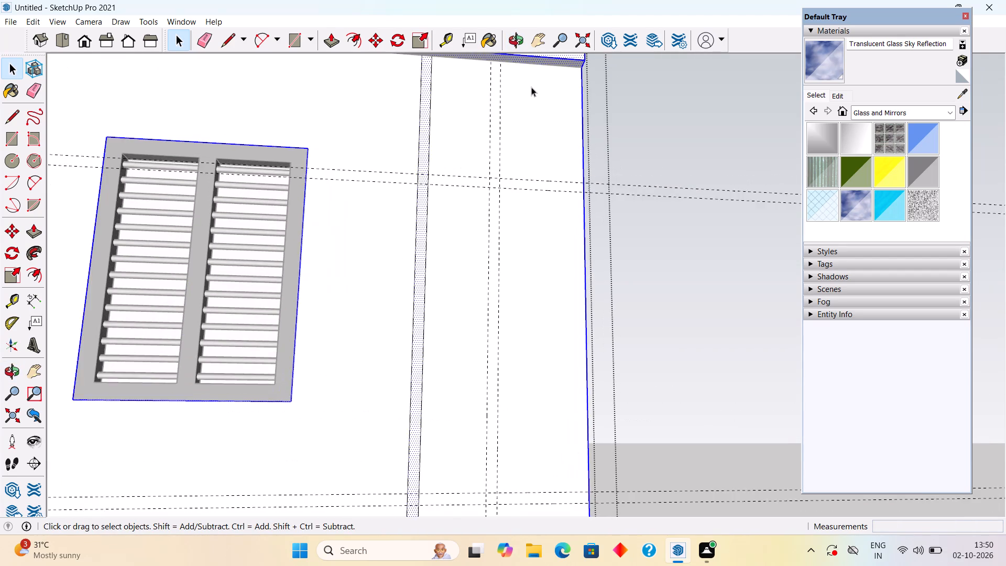
pyautogui.scroll(-1, 531, 87)
pyautogui.press('r')
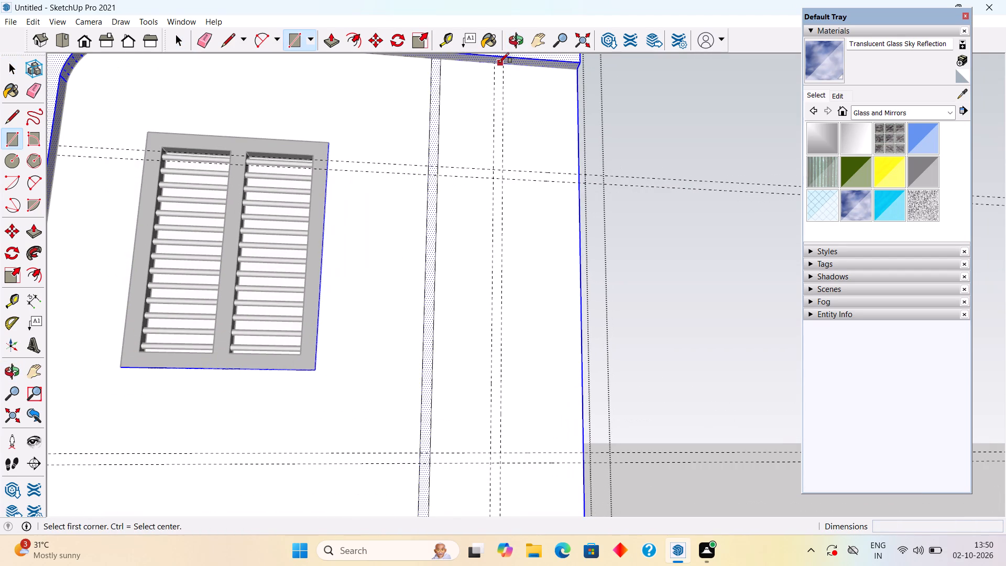
pyautogui.click(496, 63)
pyautogui.scroll(-9, 508, 322)
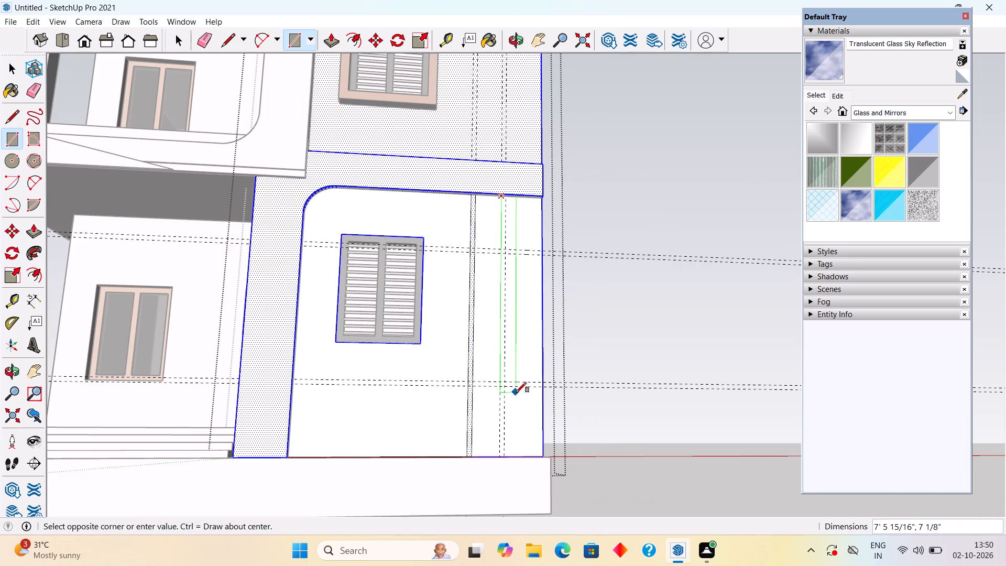
pyautogui.moveTo(519, 393); pyautogui.dragTo(511, 495, button='middle')
pyautogui.scroll(2, 506, 496)
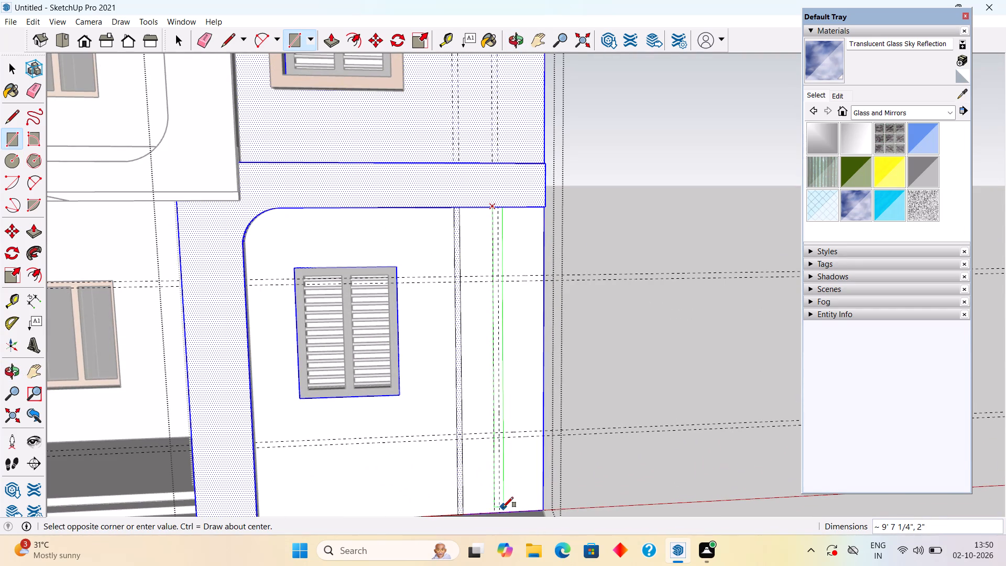
pyautogui.click(503, 510)
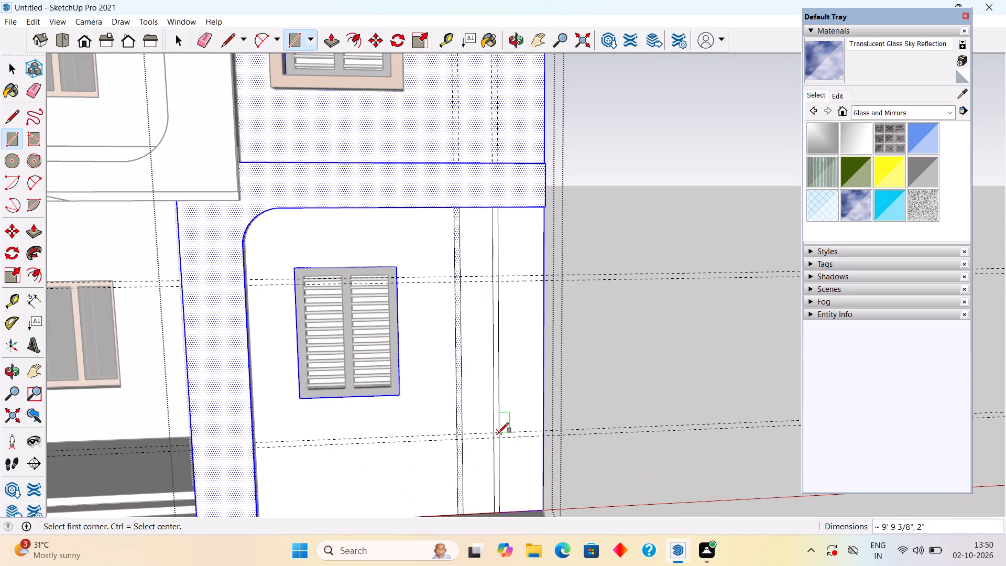
# Draw two horizontal rectangles, 2" by 1'5", along the horizontal guide pairs from the outer vertical strip to the wall's outer edge.
pyautogui.click(498, 433)
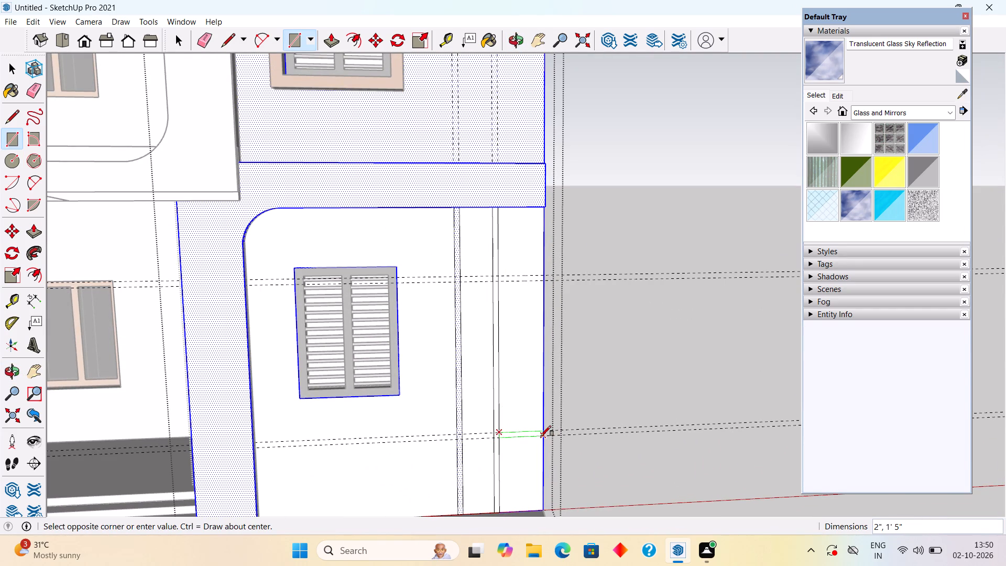
pyautogui.click(541, 436)
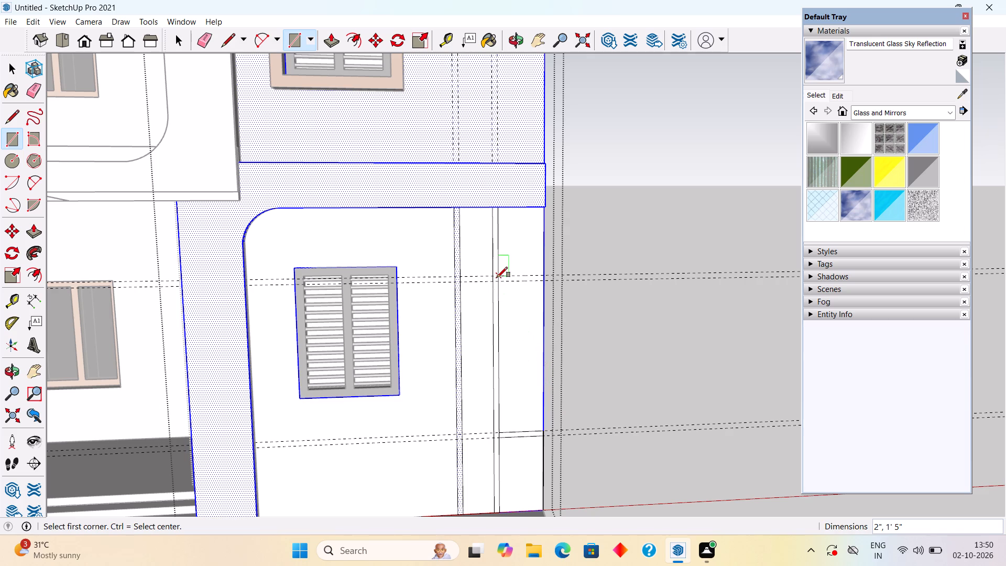
pyautogui.click(499, 276)
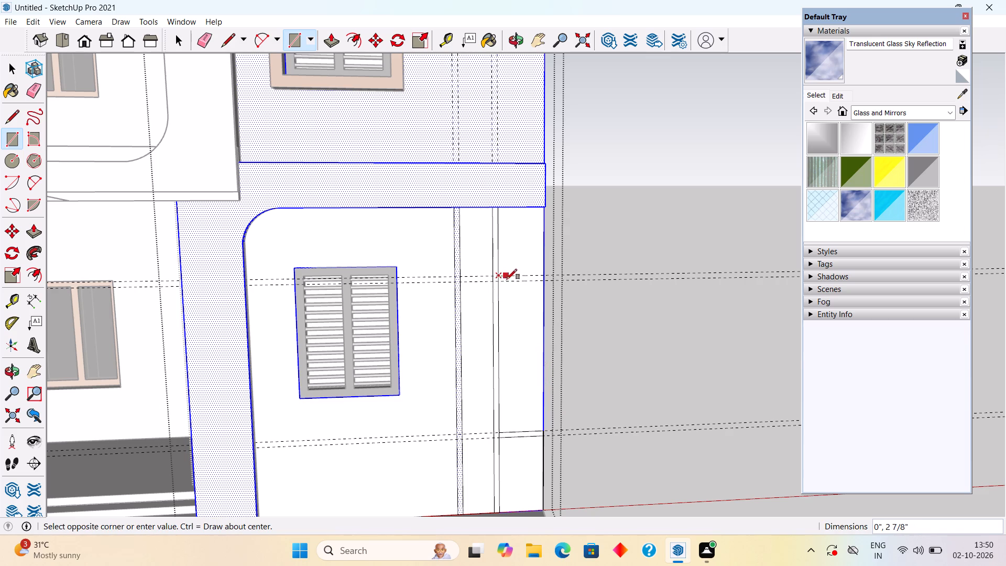
pyautogui.click(545, 281)
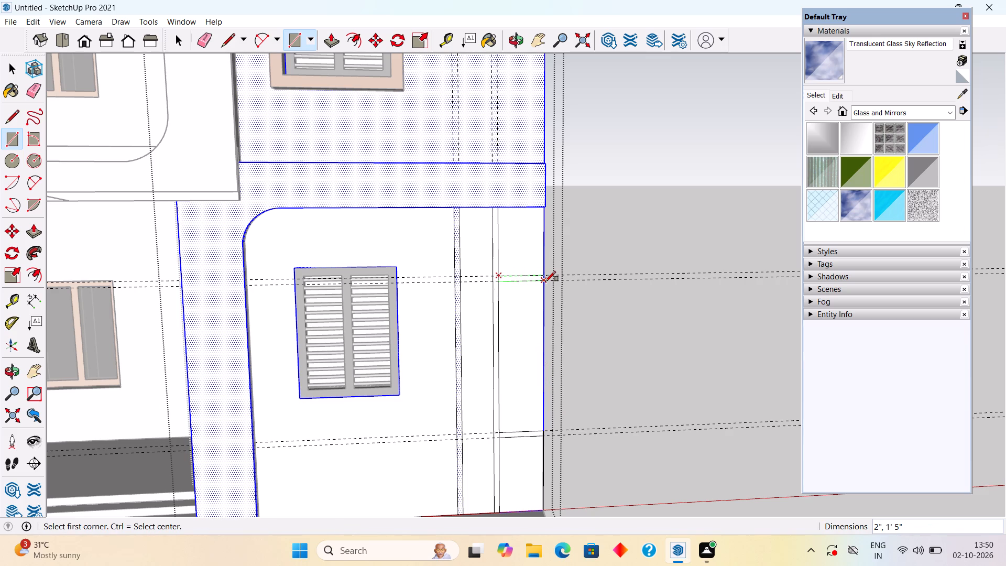
# Erase the edges separating the two horizontal strips from the outer vertical strip so they form one face.
pyautogui.press('e')
pyautogui.scroll(7, 488, 279)
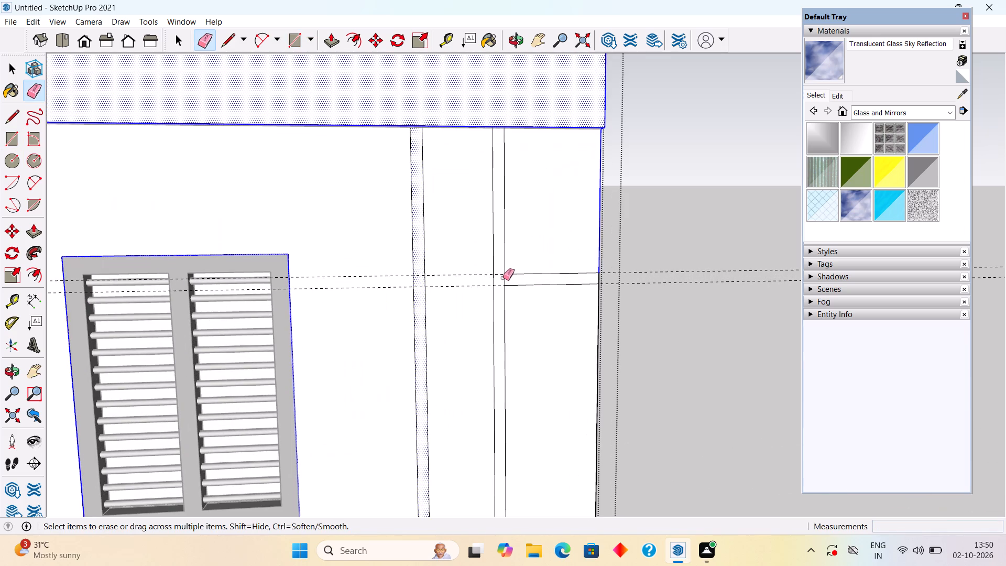
pyautogui.click(506, 278)
pyautogui.scroll(-8, 500, 351)
pyautogui.scroll(2, 511, 496)
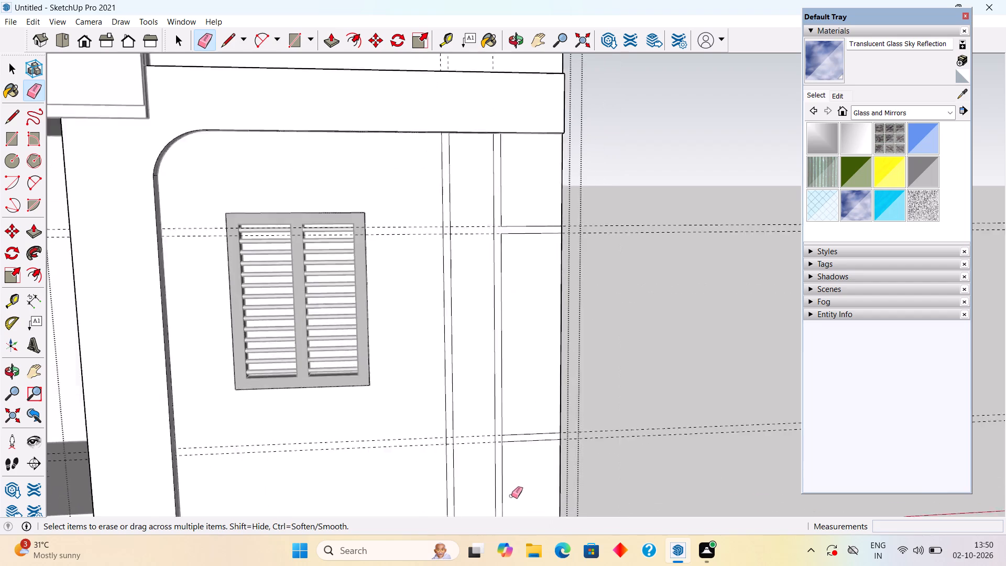
pyautogui.scroll(6, 511, 496)
pyautogui.click(498, 417)
pyautogui.scroll(-3, 506, 435)
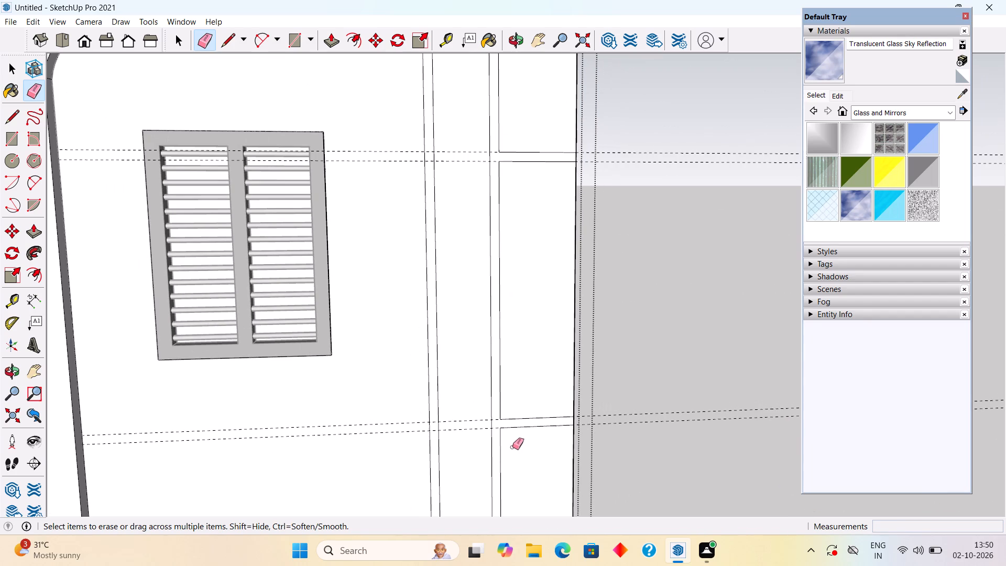
# Push the joined strip face 1" into the front wall to form a groove.
pyautogui.press('space')
pyautogui.click(495, 424)
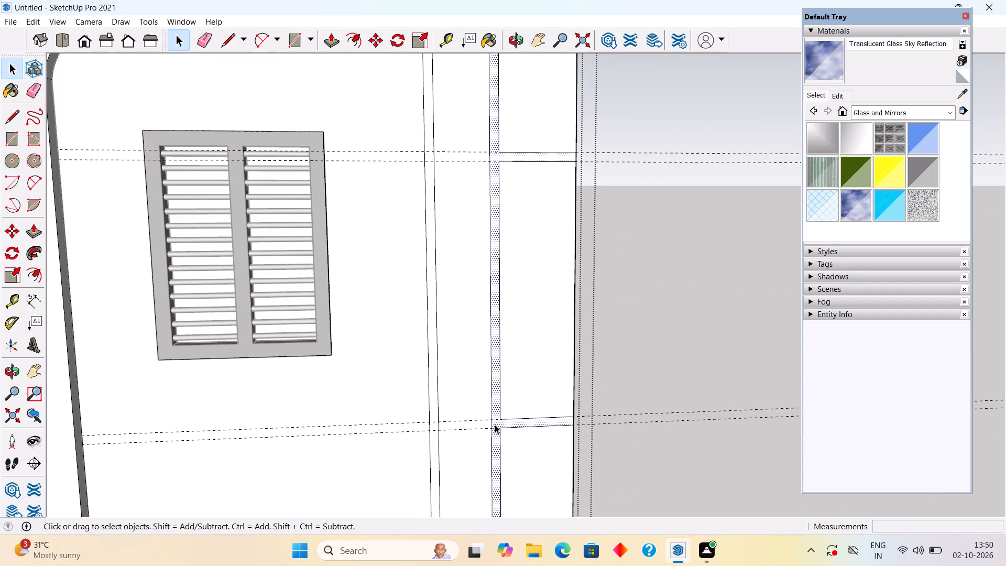
pyautogui.press('p')
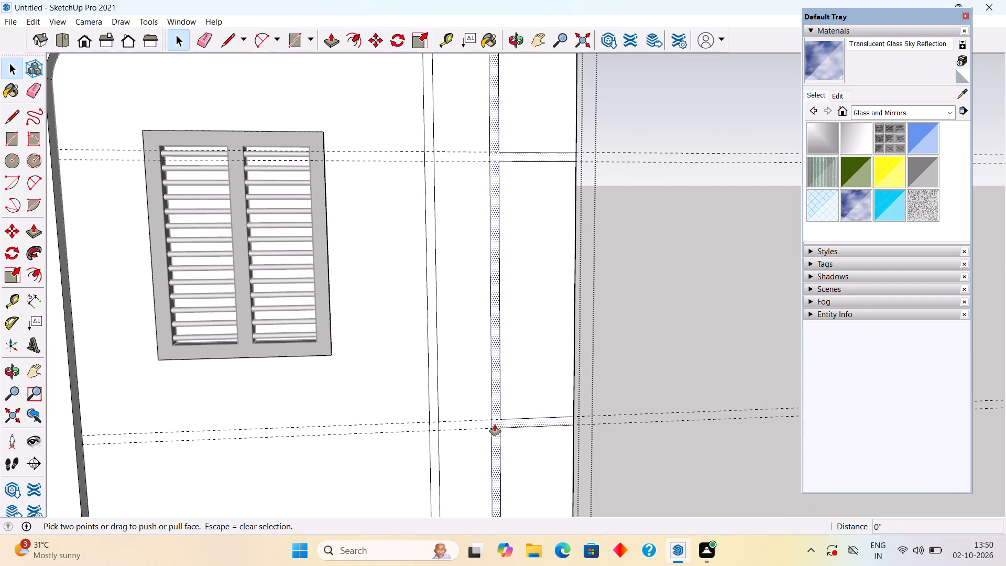
pyautogui.click(495, 424)
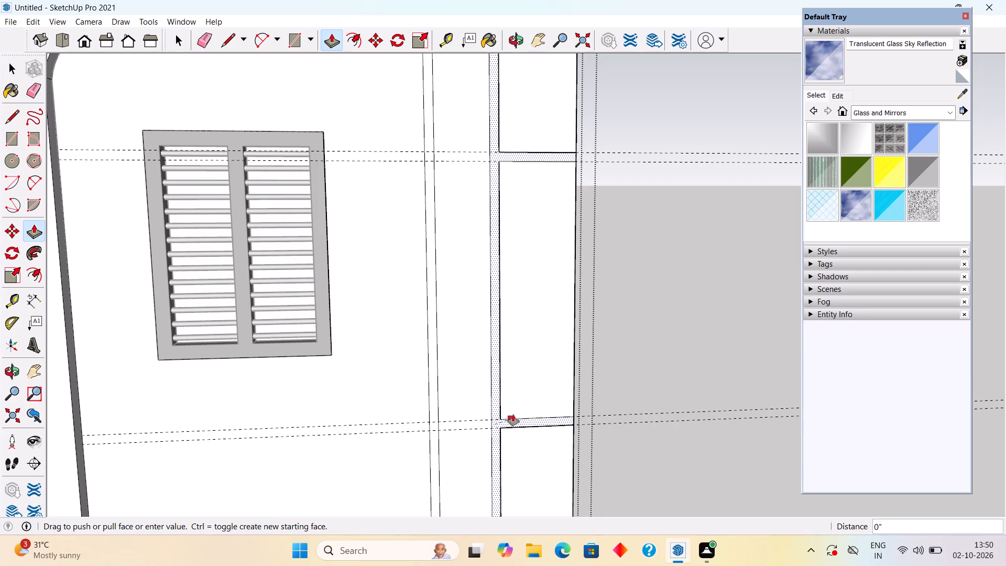
pyautogui.moveTo(609, 385); pyautogui.dragTo(410, 385, button='middle')
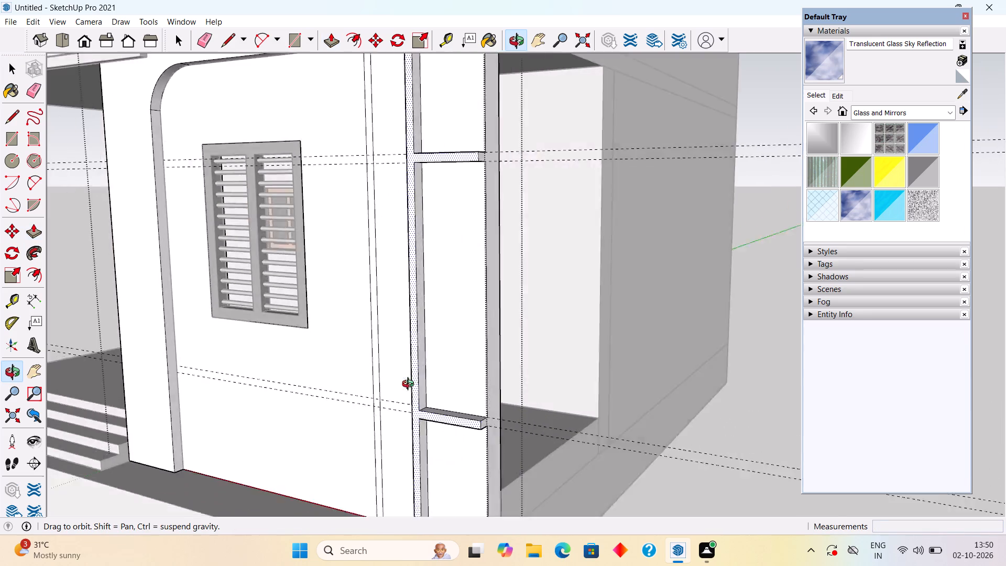
pyautogui.moveTo(410, 385); pyautogui.dragTo(341, 385, button='middle')
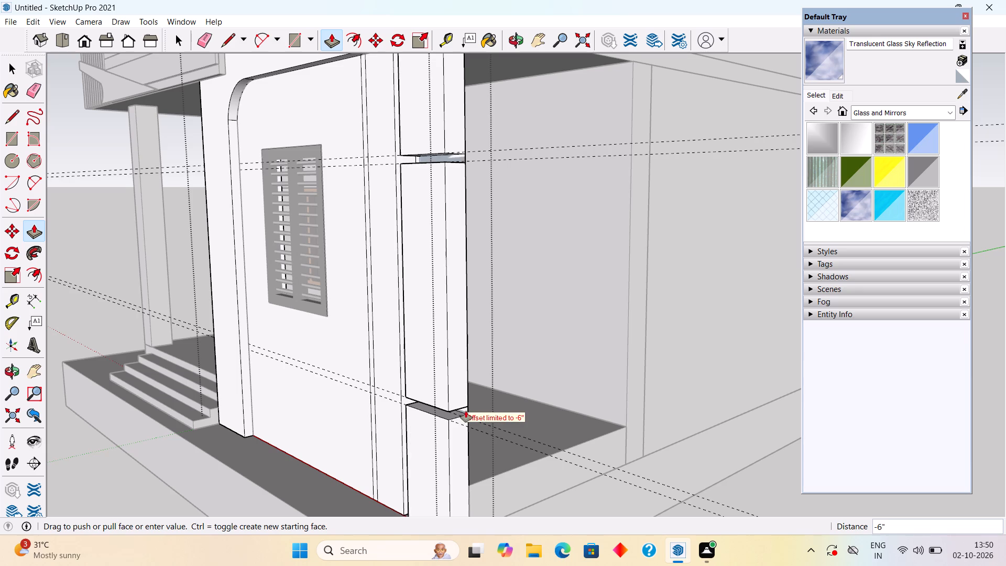
pyautogui.write('1"')
pyautogui.press('Return')
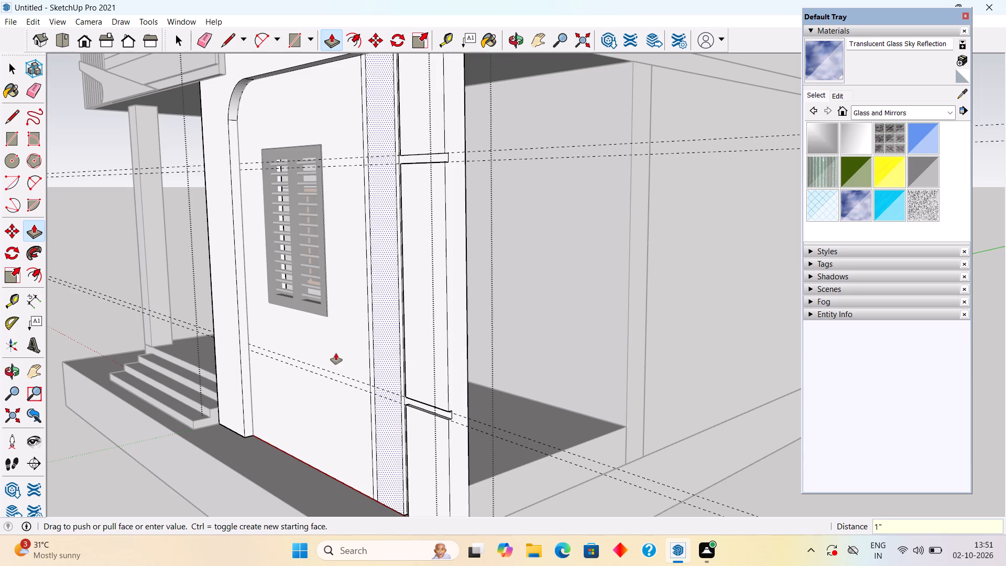
# Push the narrow vertical strip nearer the ground-floor window 1" into the front wall to form a second groove.
pyautogui.doubleClick(371, 360)
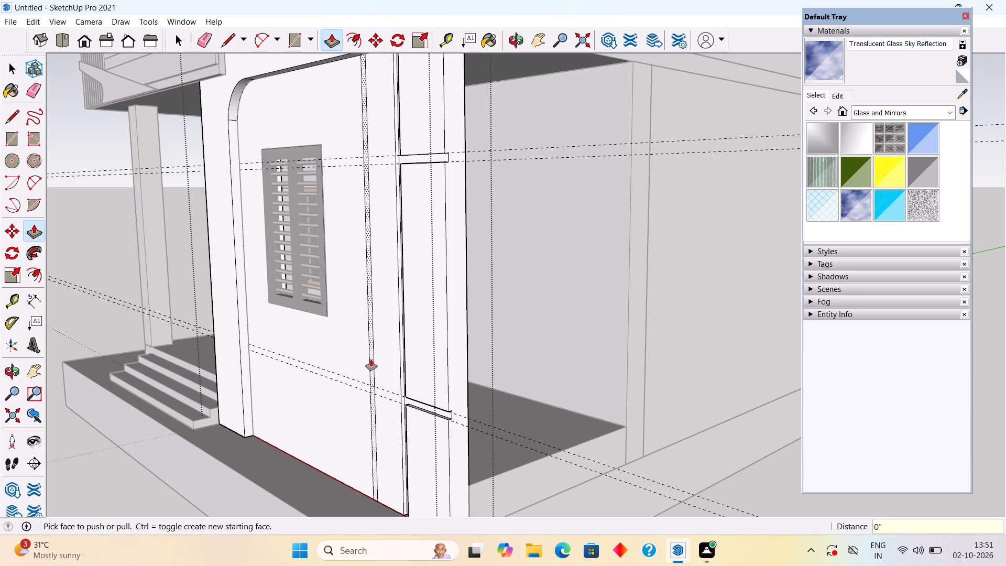
pyautogui.moveTo(372, 361); pyautogui.dragTo(566, 363, button='middle')
pyautogui.scroll(-3, 566, 364)
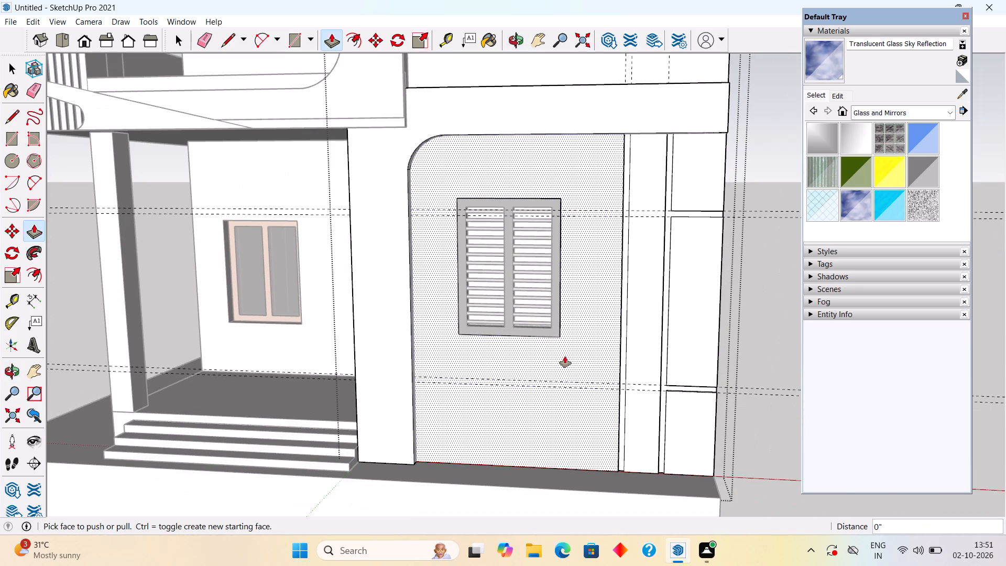
pyautogui.press('space')
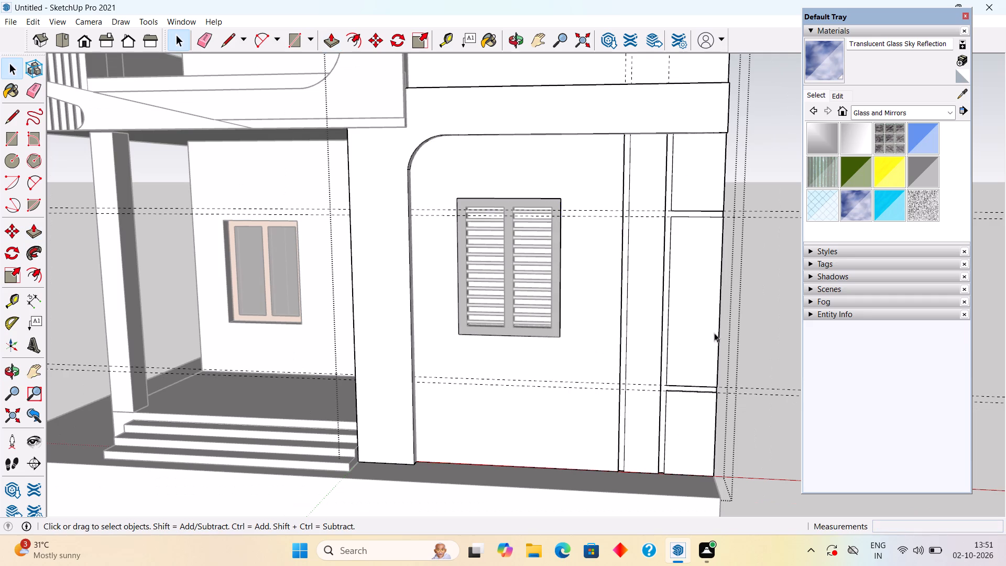
pyautogui.click(770, 332)
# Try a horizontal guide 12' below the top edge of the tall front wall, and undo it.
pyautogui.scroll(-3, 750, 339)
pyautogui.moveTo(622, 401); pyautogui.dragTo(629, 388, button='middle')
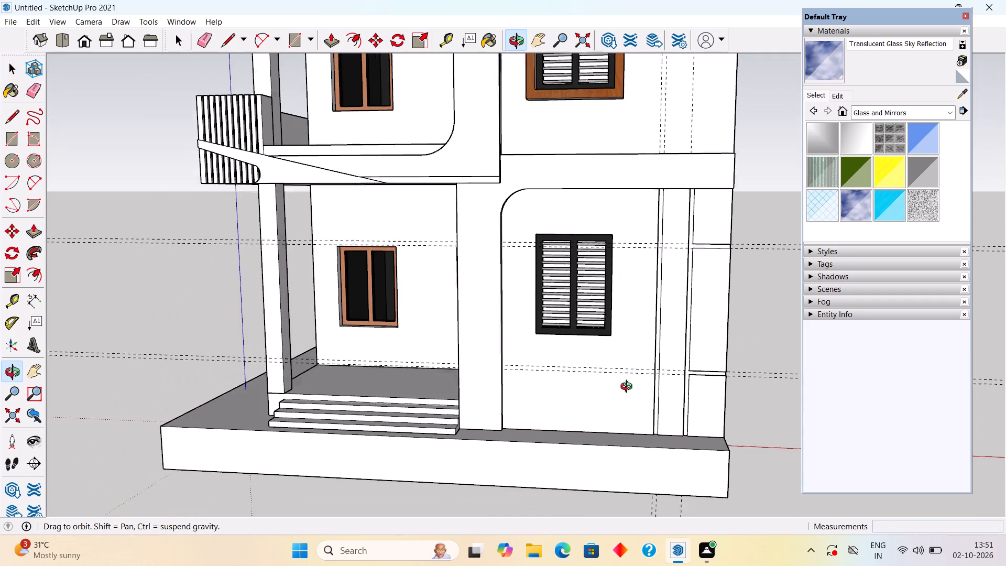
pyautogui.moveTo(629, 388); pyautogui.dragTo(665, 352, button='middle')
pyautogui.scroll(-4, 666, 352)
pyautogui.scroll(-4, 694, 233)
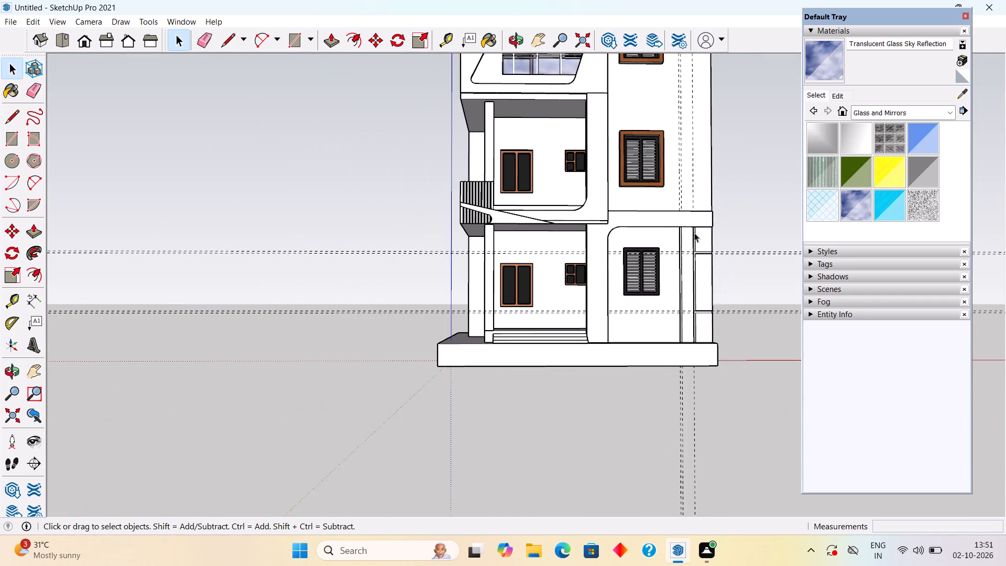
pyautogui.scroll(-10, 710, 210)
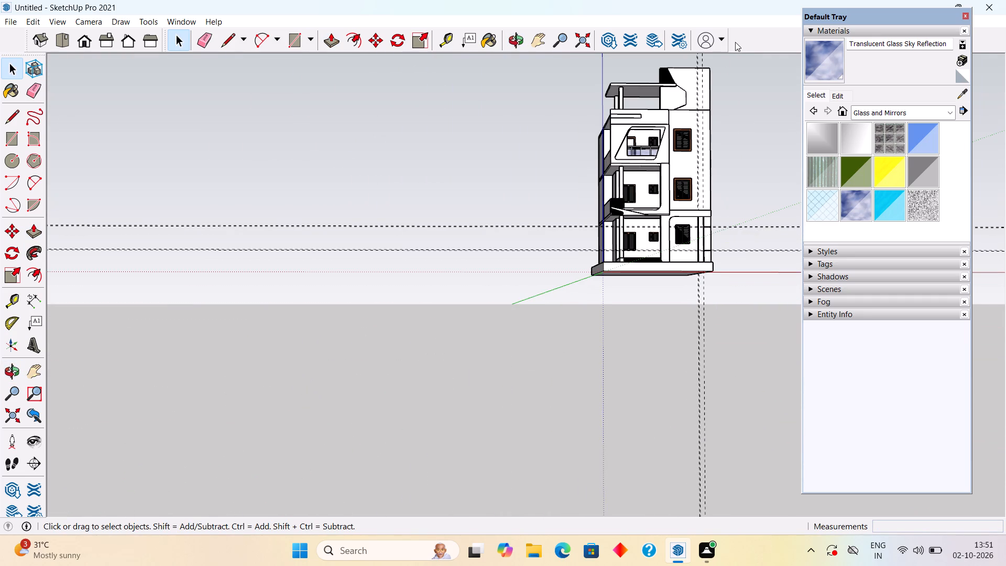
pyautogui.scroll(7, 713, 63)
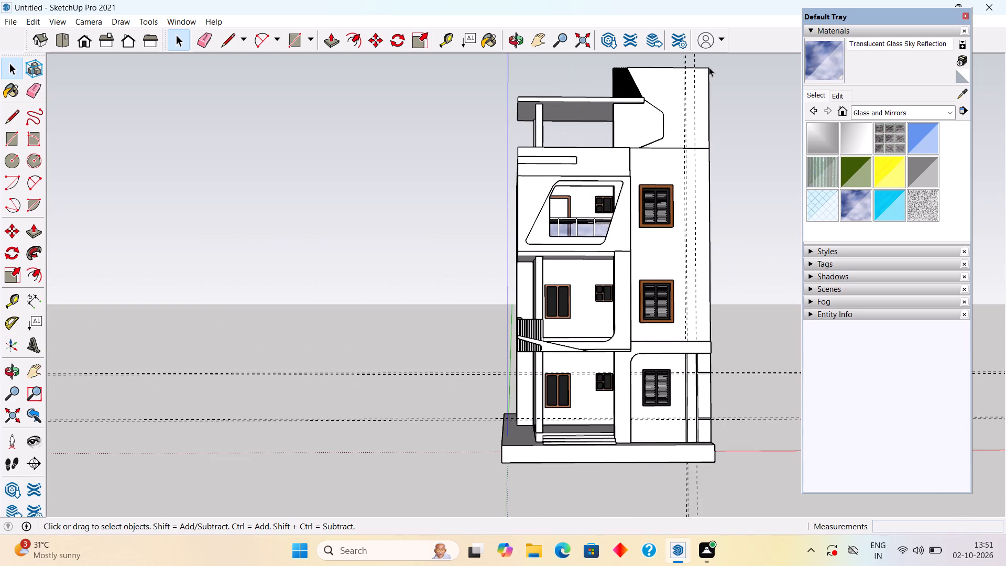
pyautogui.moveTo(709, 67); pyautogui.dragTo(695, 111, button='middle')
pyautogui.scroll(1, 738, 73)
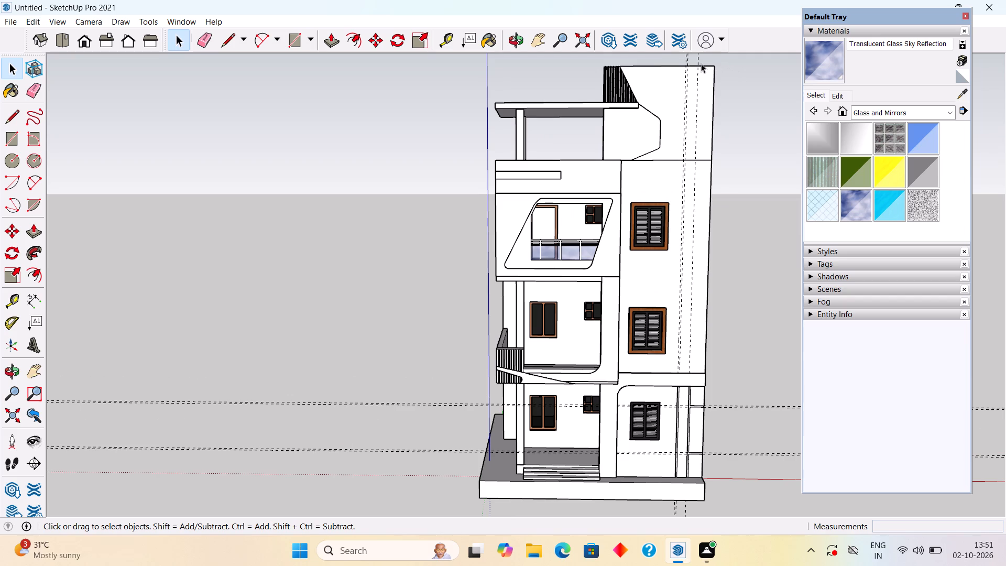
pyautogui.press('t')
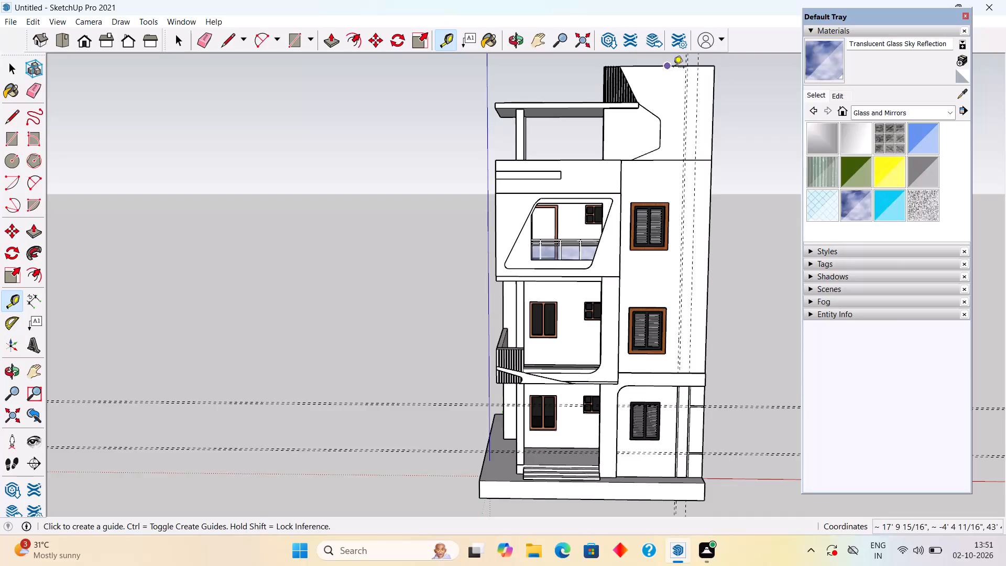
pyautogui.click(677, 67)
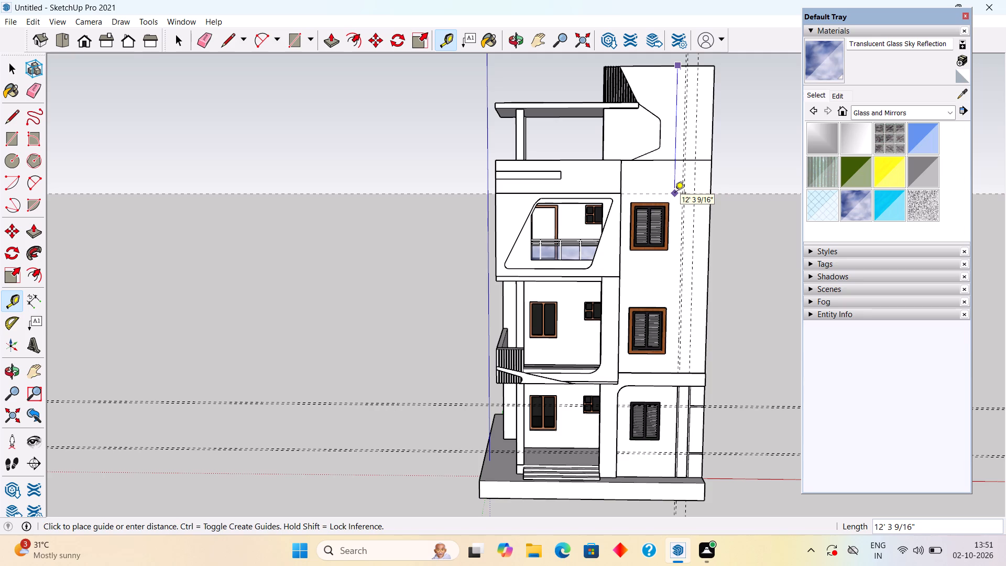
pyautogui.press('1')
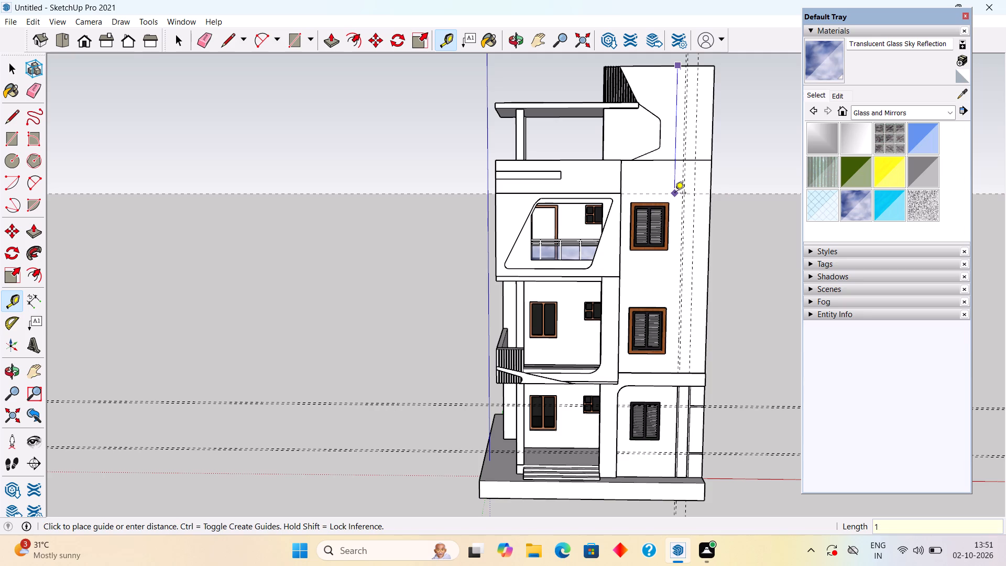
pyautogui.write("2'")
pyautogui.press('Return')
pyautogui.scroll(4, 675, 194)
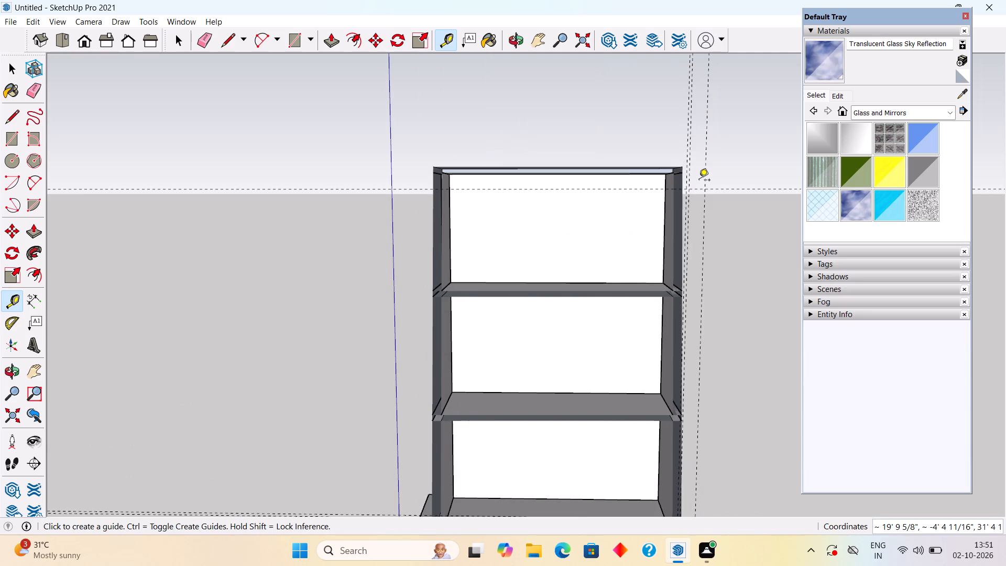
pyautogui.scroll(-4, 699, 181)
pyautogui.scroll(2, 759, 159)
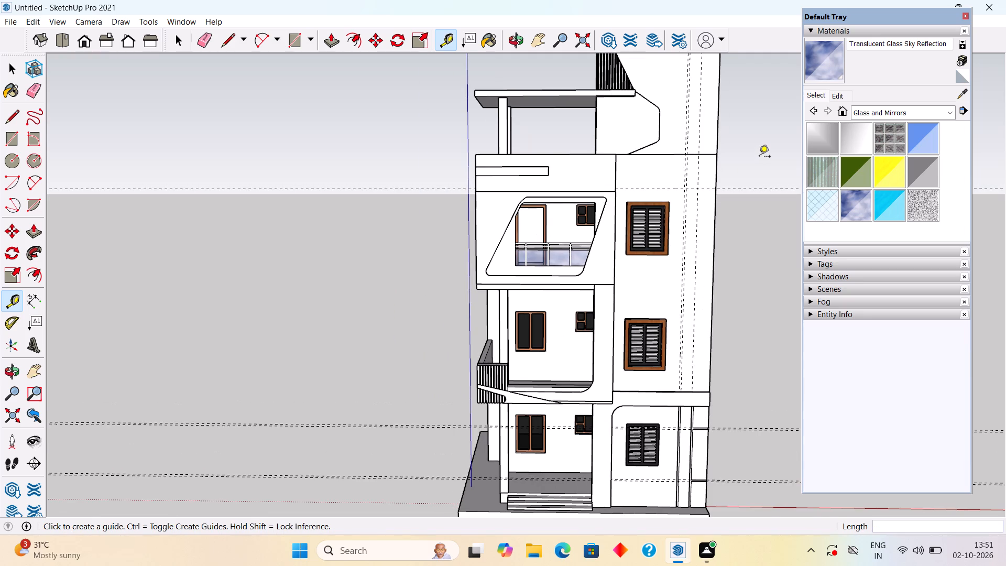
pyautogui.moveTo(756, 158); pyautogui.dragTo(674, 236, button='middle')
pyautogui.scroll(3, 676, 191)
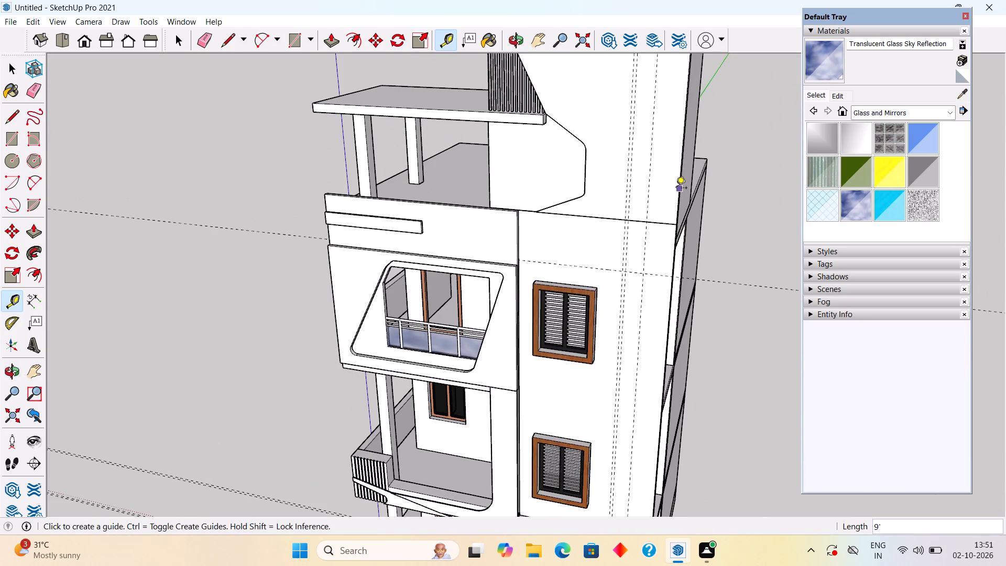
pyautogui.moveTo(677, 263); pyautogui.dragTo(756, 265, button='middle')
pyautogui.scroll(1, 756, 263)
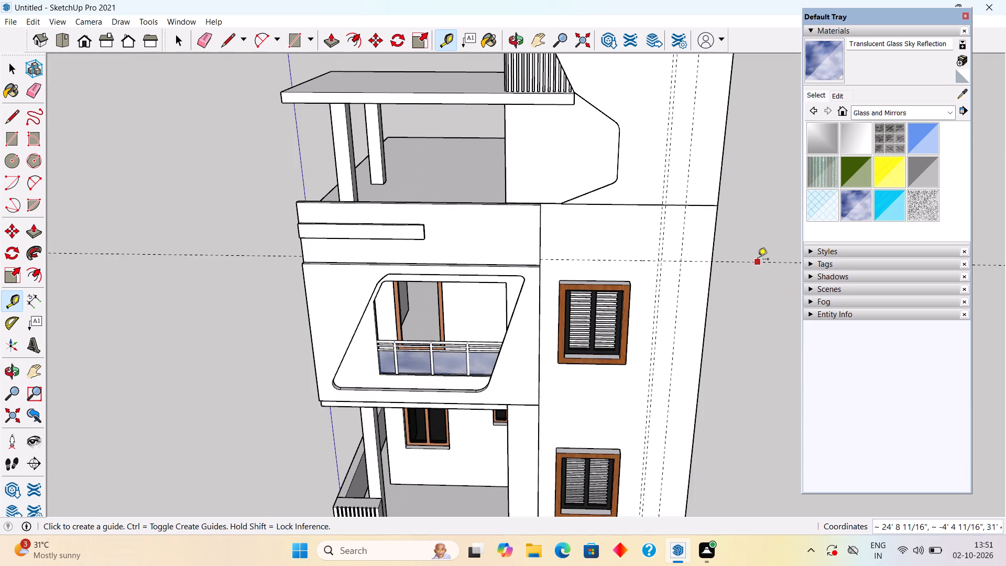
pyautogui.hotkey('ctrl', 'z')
# Place a horizontal guide 12.5' below the top edge of the tall front wall, above the top-floor window.
pyautogui.scroll(-4, 756, 260)
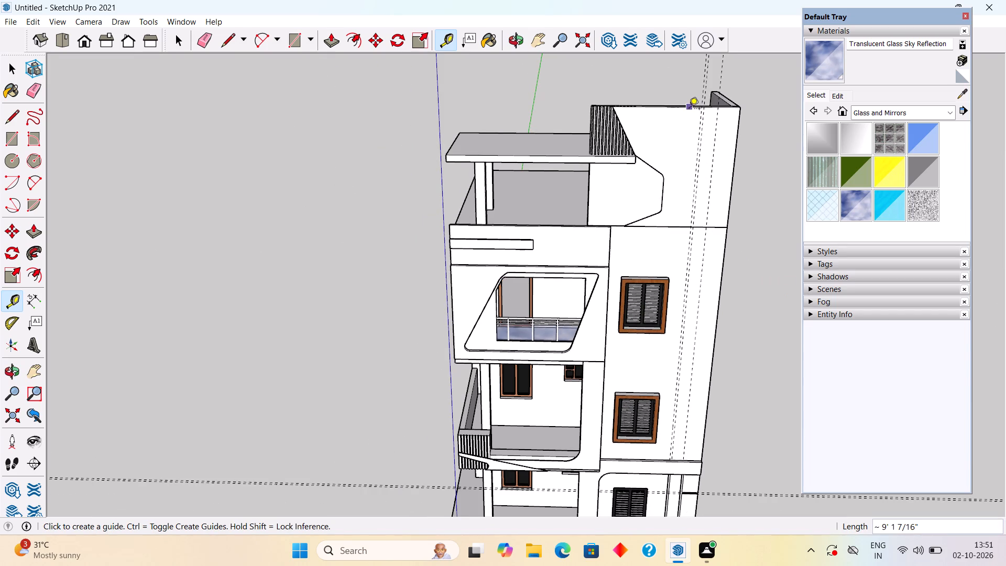
pyautogui.click(689, 109)
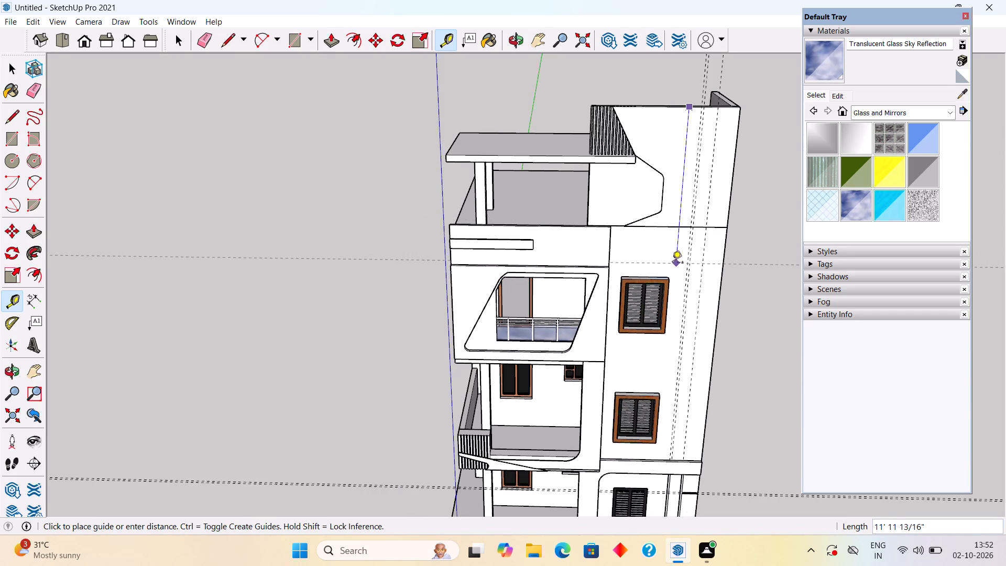
pyautogui.scroll(-2, 672, 263)
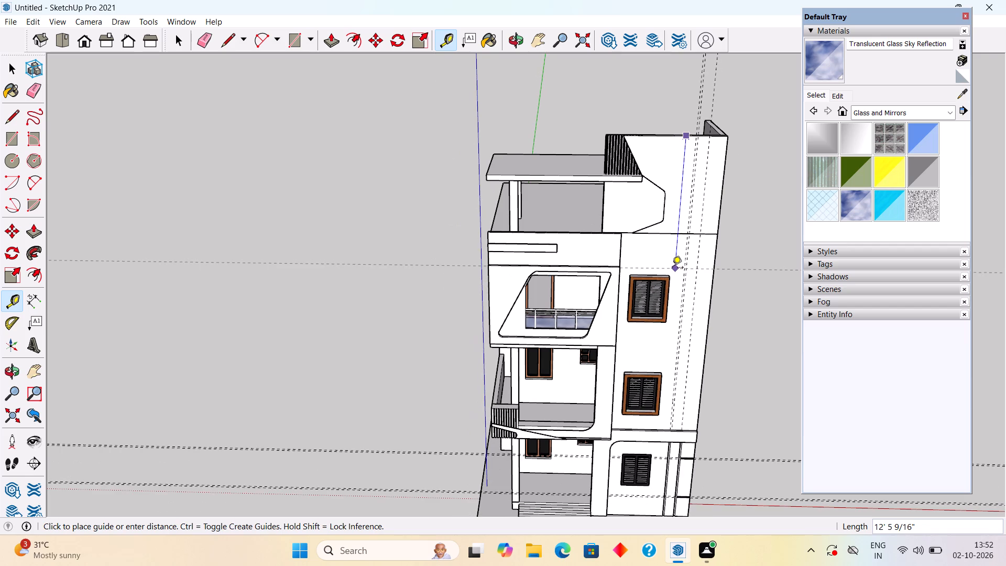
pyautogui.write('1.2')
pyautogui.press('BackSpace')
pyautogui.press('BackSpace')
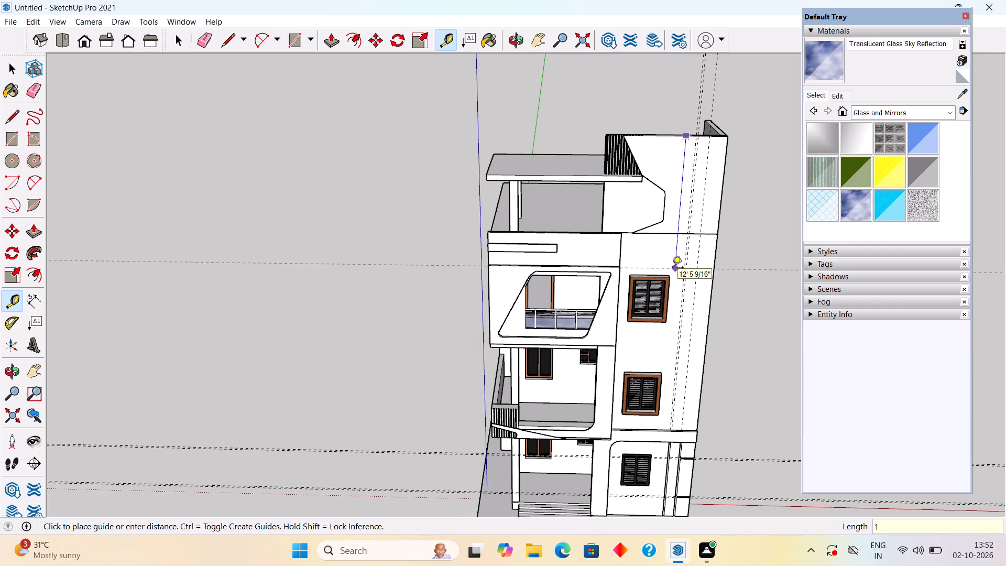
pyautogui.write("2.5'")
pyautogui.press('Return')
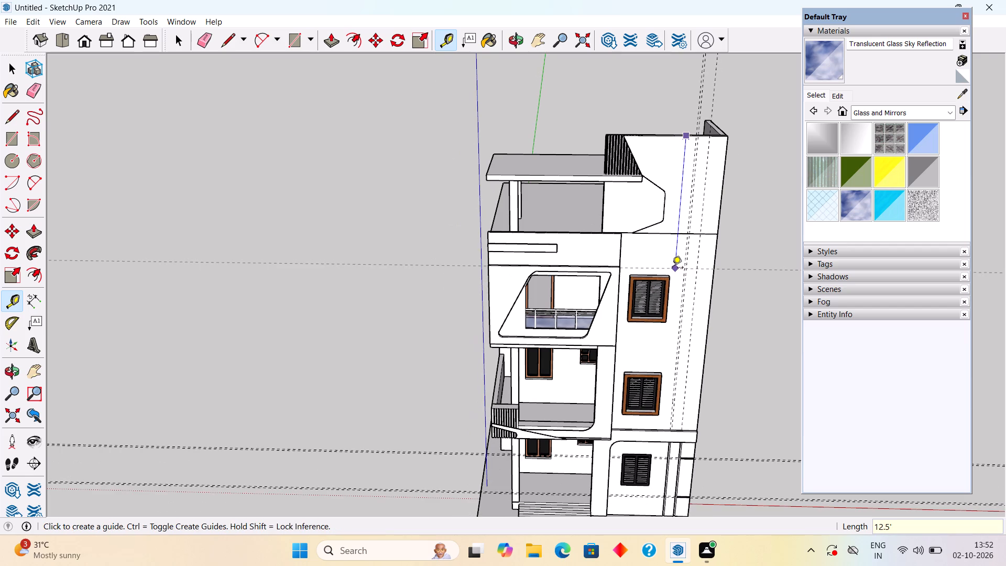
pyautogui.press('space')
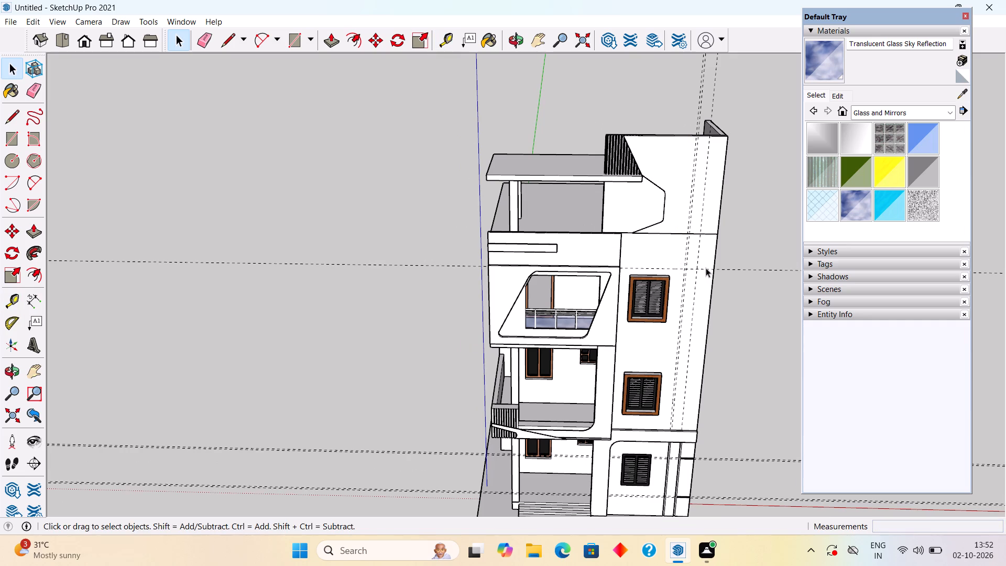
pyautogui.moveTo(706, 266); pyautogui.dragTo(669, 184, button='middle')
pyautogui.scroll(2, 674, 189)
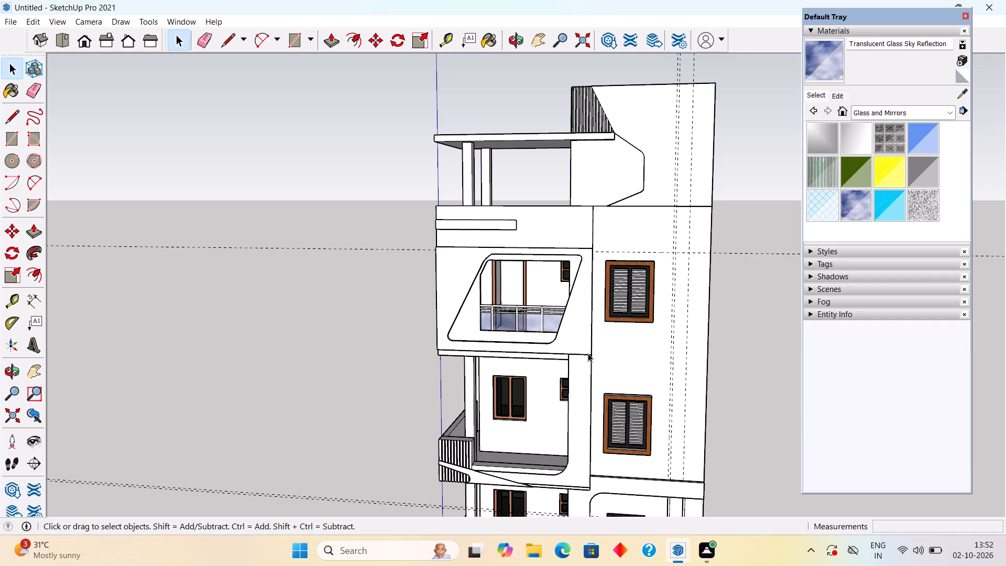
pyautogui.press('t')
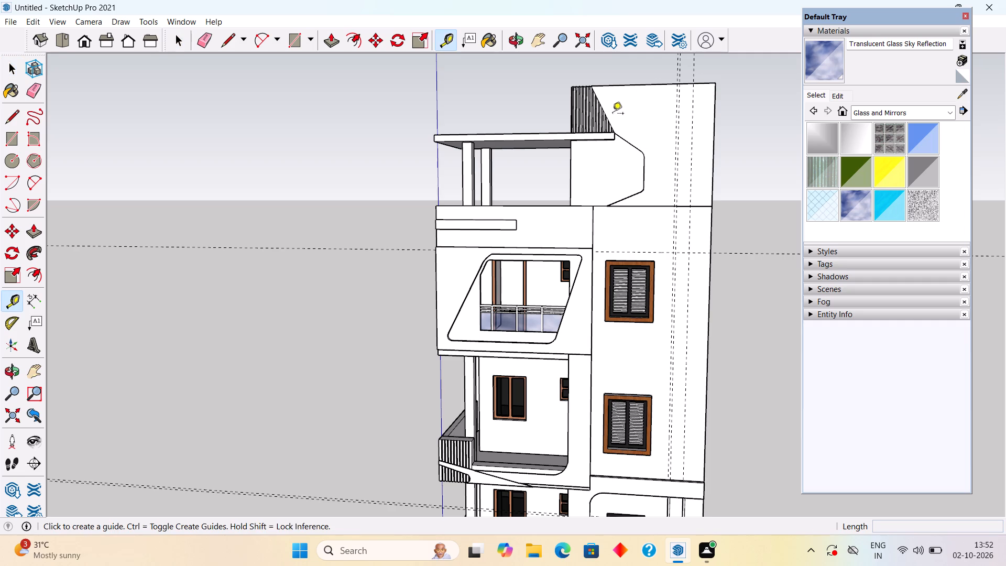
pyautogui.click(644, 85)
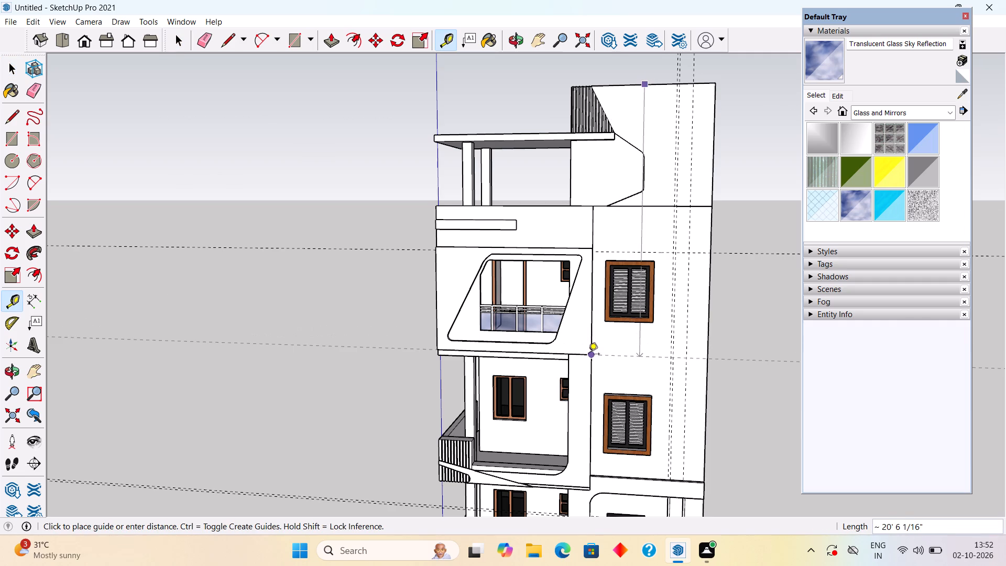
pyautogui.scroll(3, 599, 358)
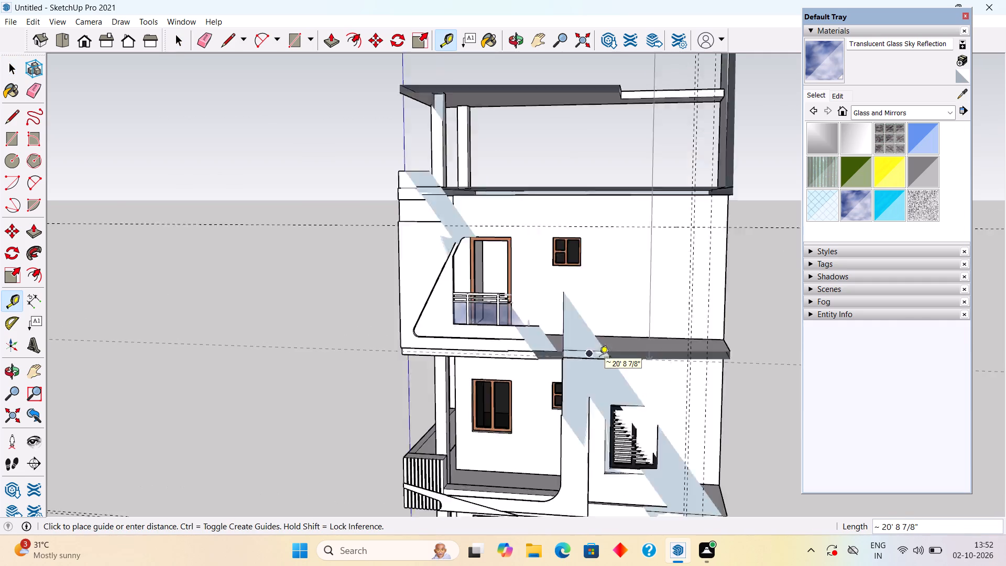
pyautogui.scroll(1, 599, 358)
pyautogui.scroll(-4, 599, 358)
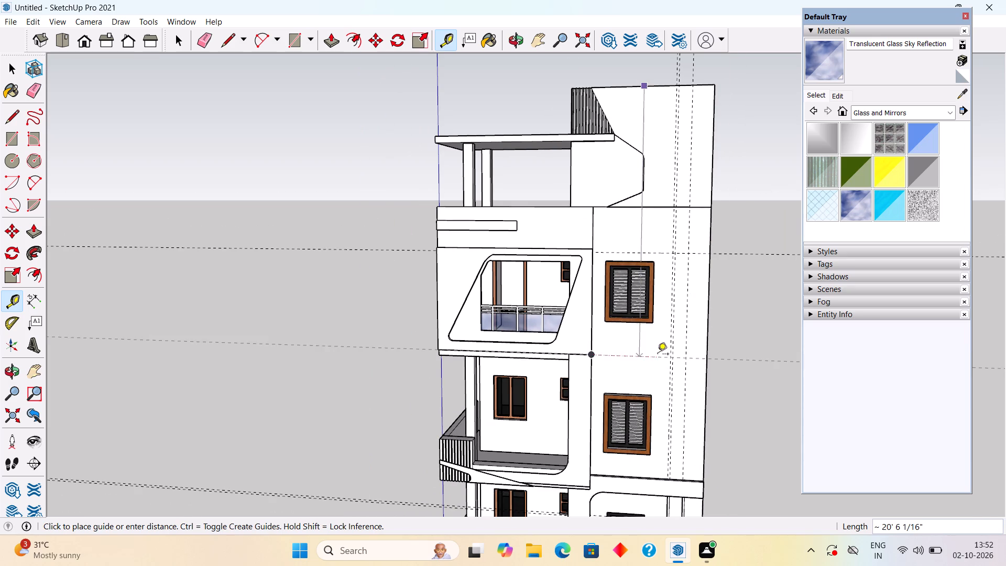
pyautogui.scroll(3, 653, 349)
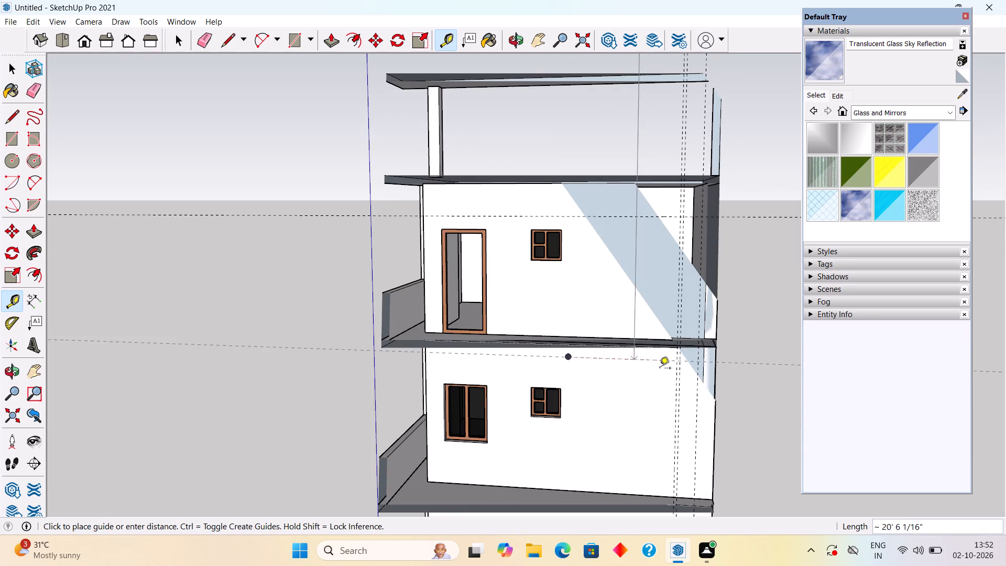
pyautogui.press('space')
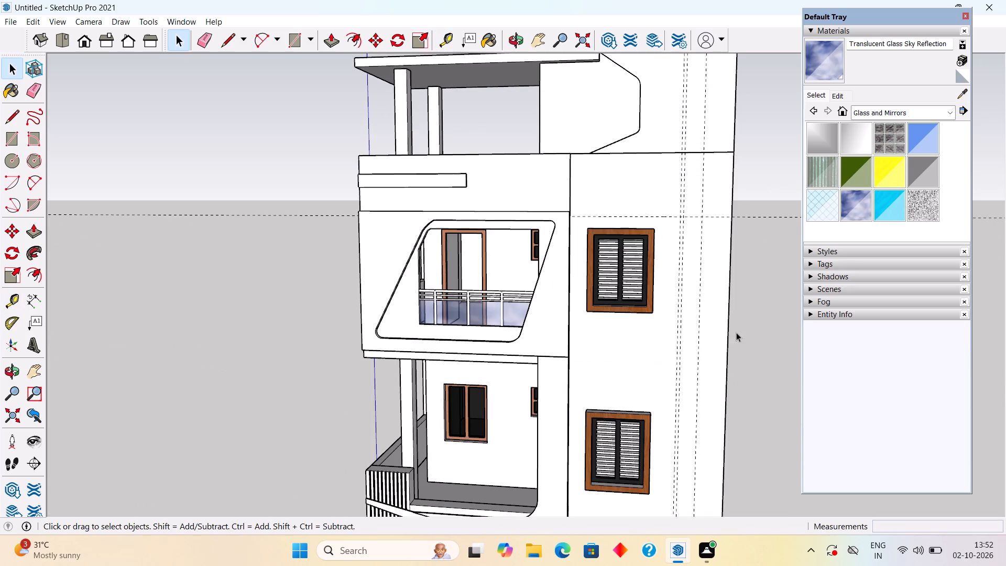
# Examine the front wall's outer side edge and the floor slabs behind it against the horizontal guide near the top-floor window.
pyautogui.moveTo(738, 329); pyautogui.dragTo(541, 330, button='middle')
pyautogui.scroll(-2, 541, 330)
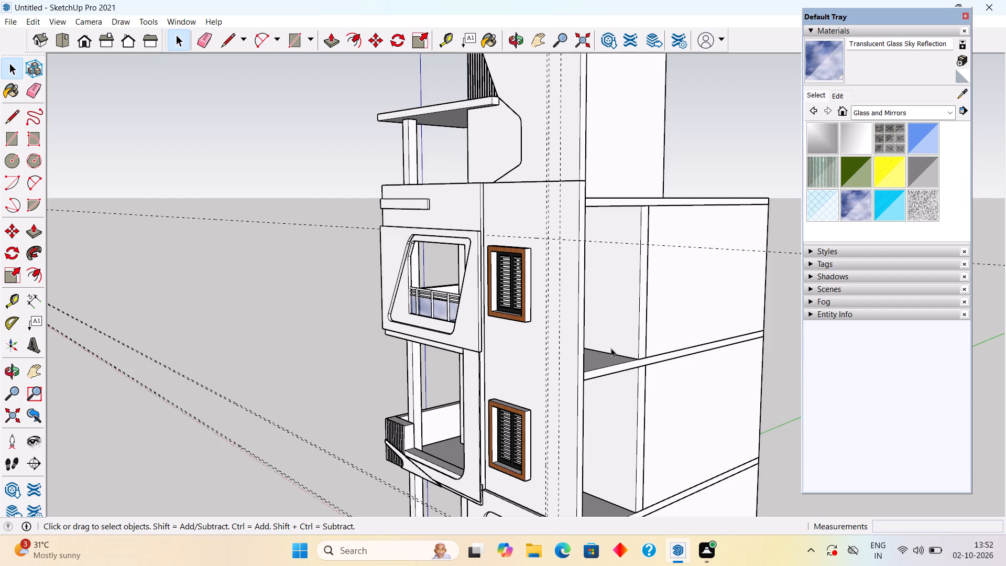
pyautogui.moveTo(592, 290); pyautogui.dragTo(510, 269, button='middle')
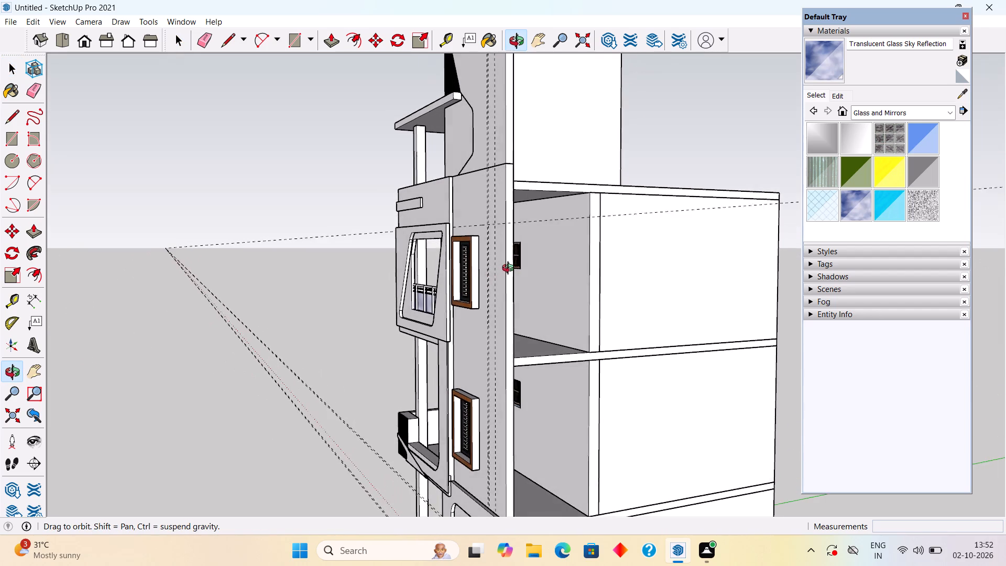
pyautogui.moveTo(510, 269); pyautogui.dragTo(517, 267, button='middle')
pyautogui.scroll(4, 488, 235)
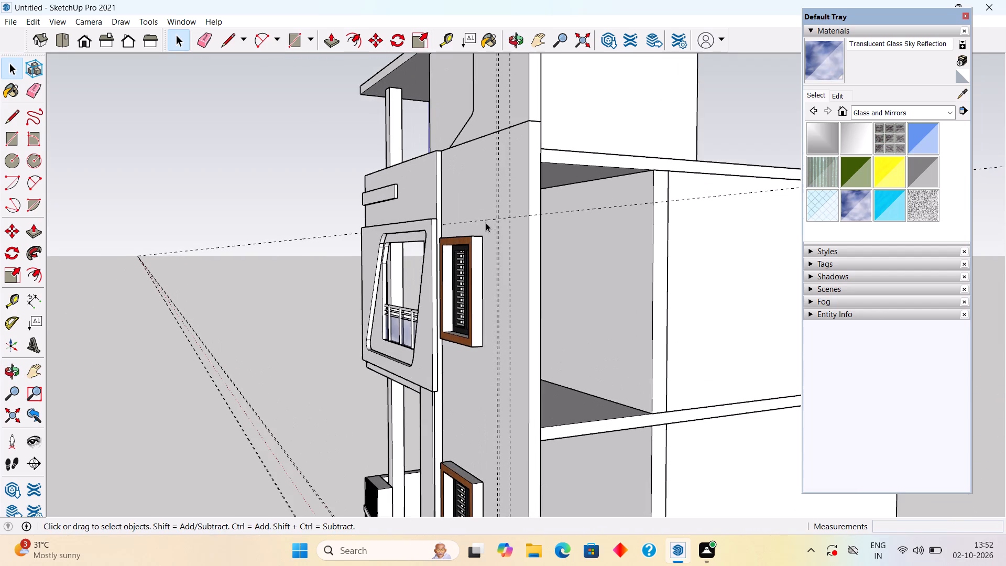
pyautogui.moveTo(482, 225); pyautogui.dragTo(474, 214, button='middle')
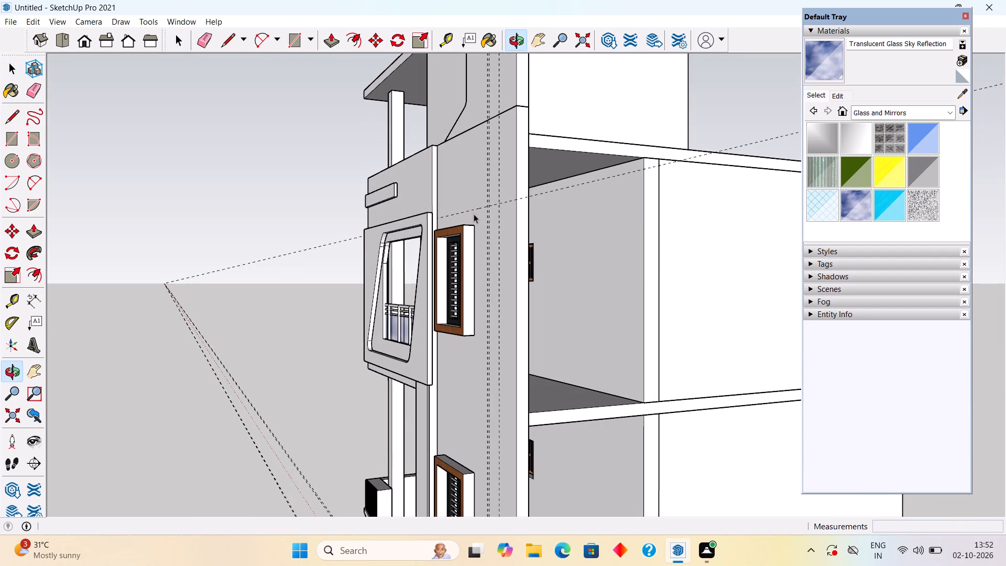
pyautogui.moveTo(484, 212); pyautogui.dragTo(353, 242, button='middle')
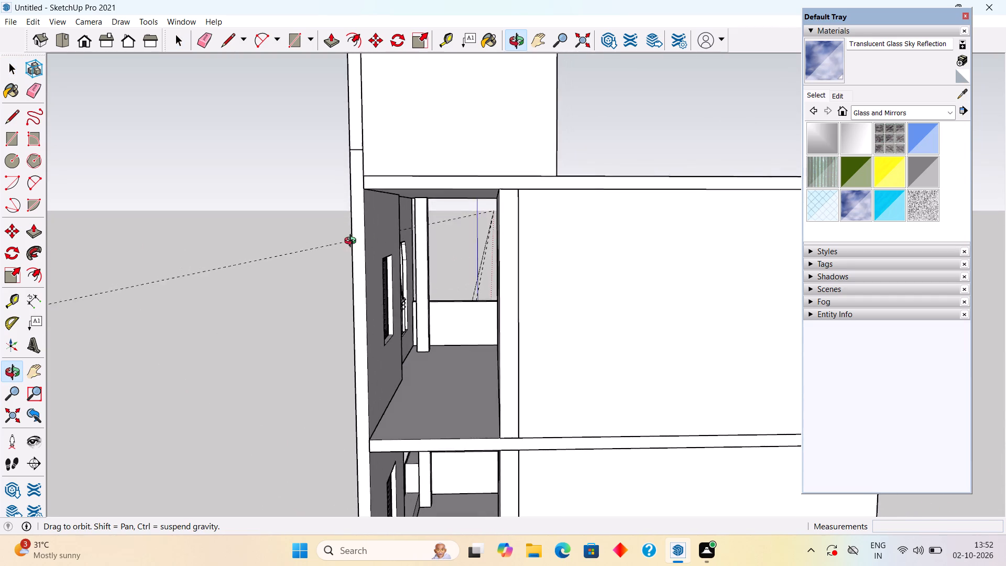
pyautogui.moveTo(353, 242); pyautogui.dragTo(432, 210, button='middle')
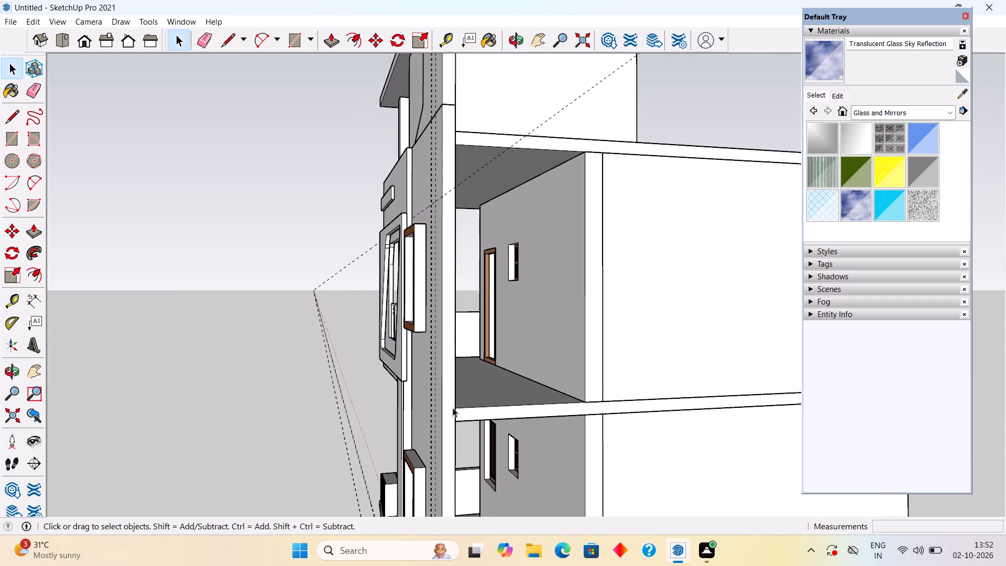
pyautogui.moveTo(454, 400); pyautogui.dragTo(571, 411, button='middle')
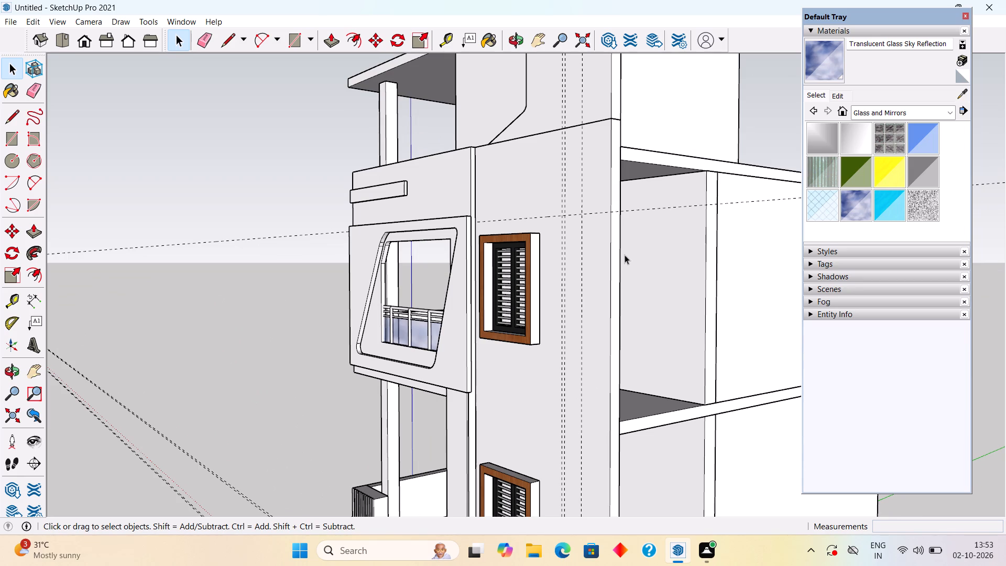
# Place a horizontal guide 8' below the existing horizontal guide above the top-floor window on the front wall.
pyautogui.press('t')
pyautogui.click(600, 211)
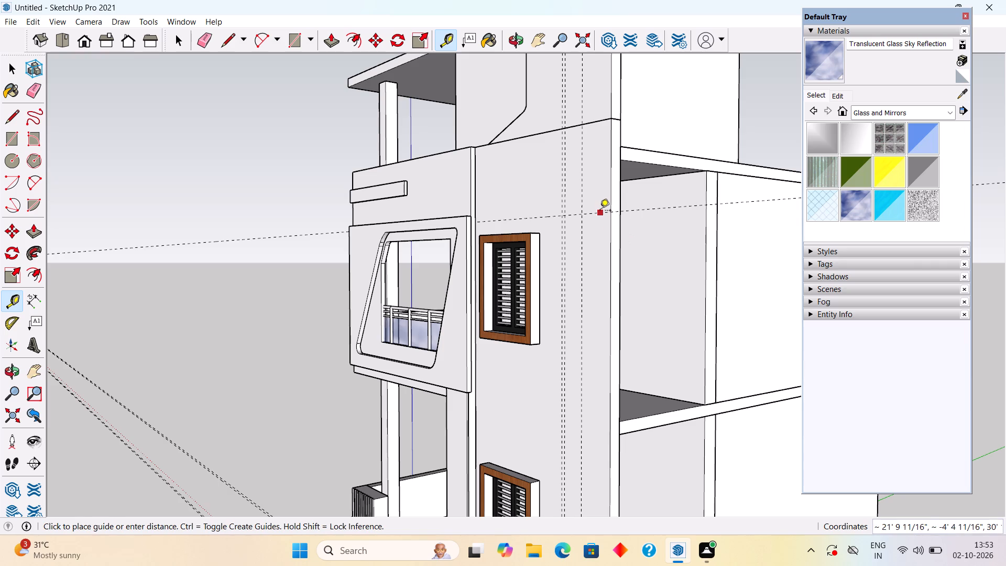
pyautogui.click(611, 419)
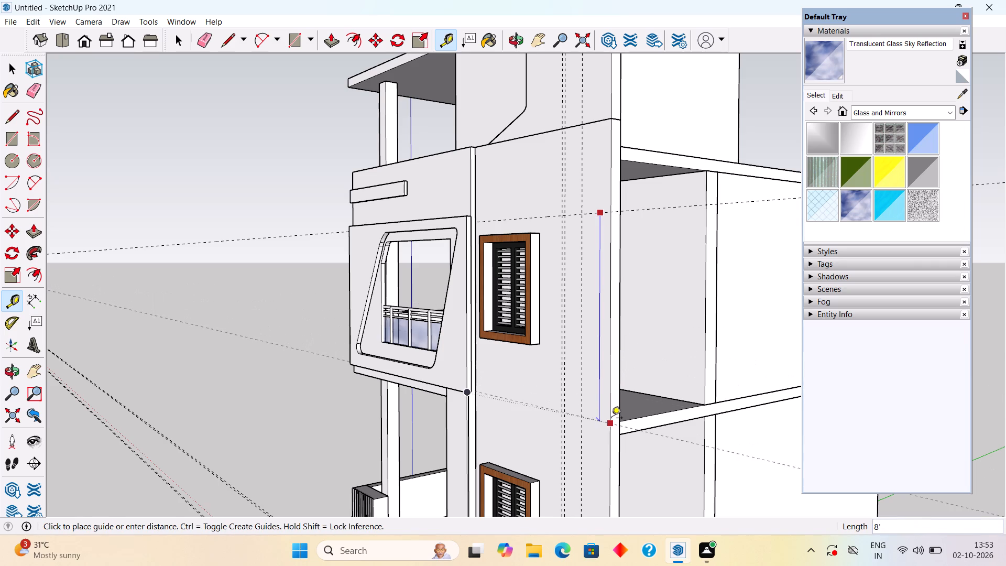
pyautogui.press('space')
# Examine the front facade from several angles, checking the two horizontal guides against the windows, floor levels and upper wall.
pyautogui.moveTo(577, 427); pyautogui.dragTo(686, 413, button='middle')
pyautogui.scroll(-2, 686, 413)
pyautogui.moveTo(690, 448); pyautogui.dragTo(788, 443, button='middle')
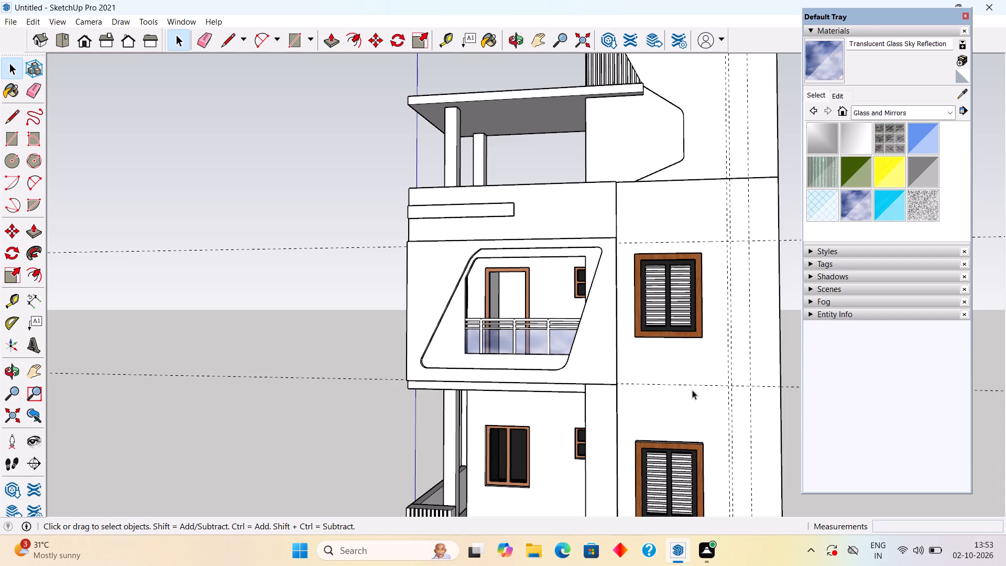
pyautogui.moveTo(692, 390); pyautogui.dragTo(728, 382, button='middle')
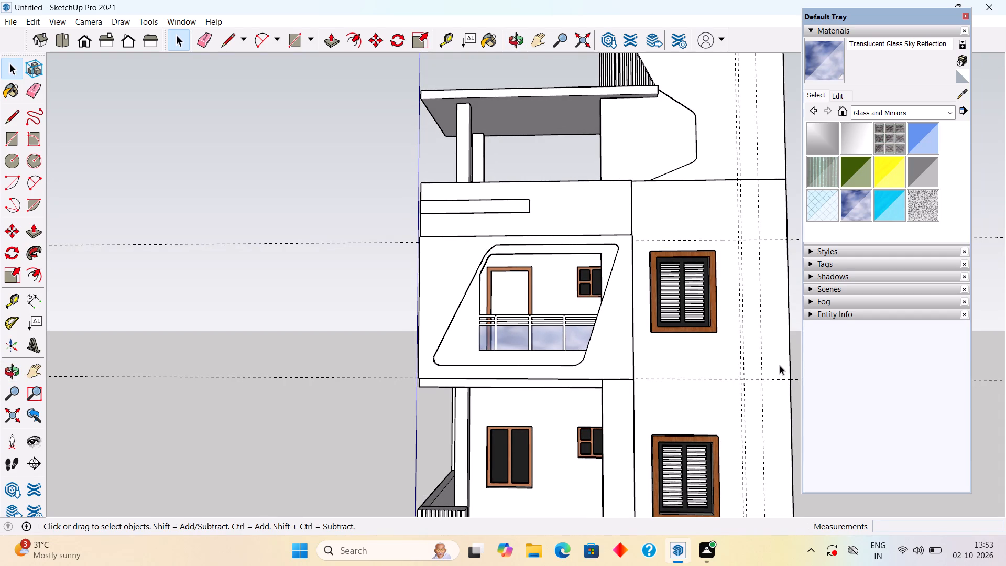
pyautogui.scroll(-2, 780, 365)
pyautogui.scroll(3, 798, 341)
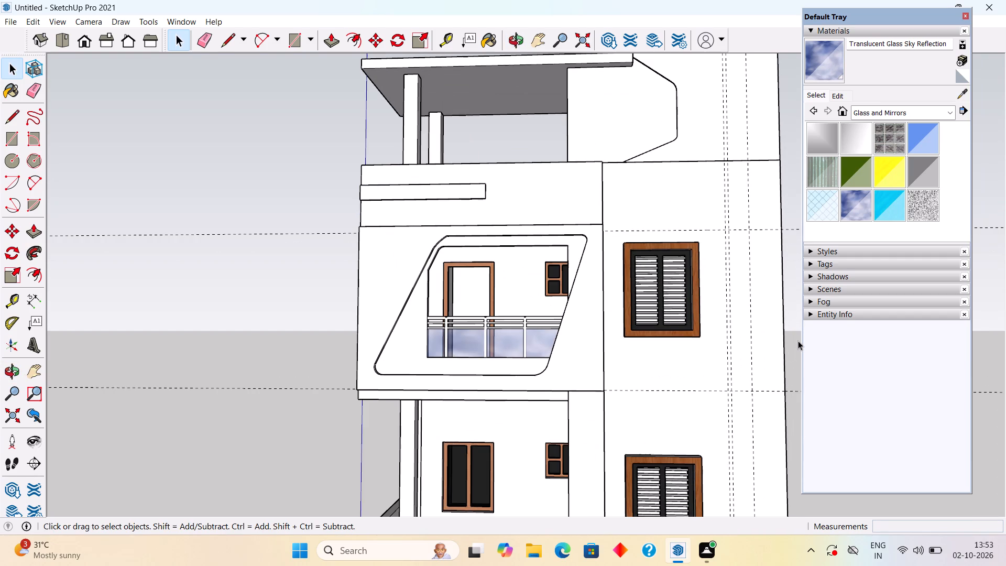
pyautogui.scroll(2, 798, 341)
pyautogui.scroll(-4, 798, 340)
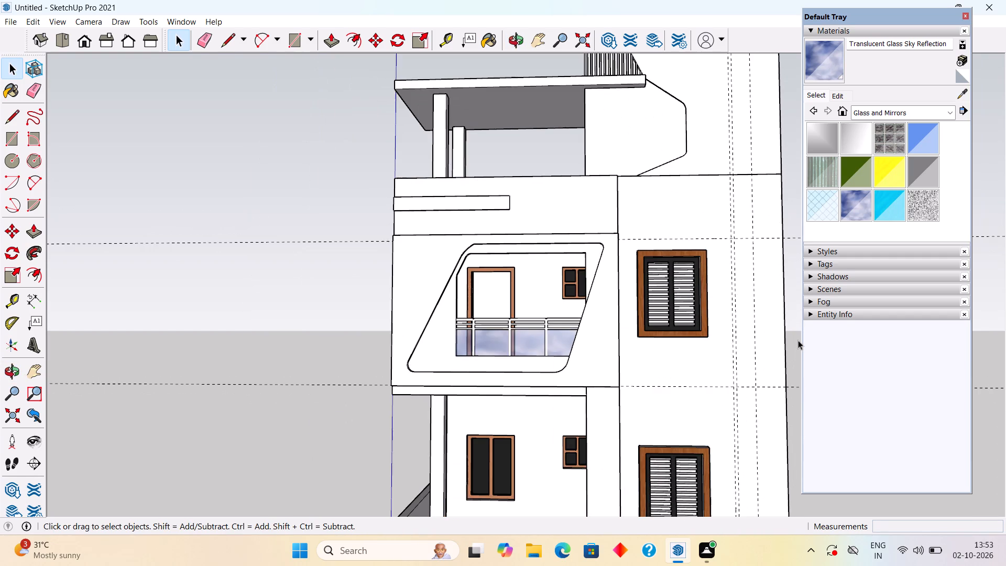
pyautogui.keyDown('shift'); pyautogui.moveTo(798, 340); pyautogui.dragTo(645, 365, button='middle'); pyautogui.keyUp('shift')
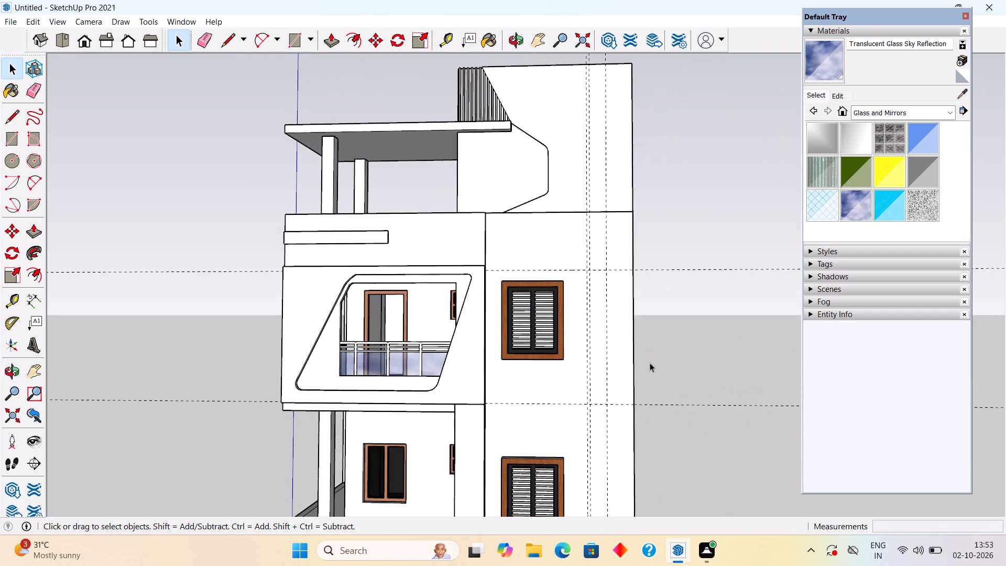
pyautogui.scroll(1, 650, 361)
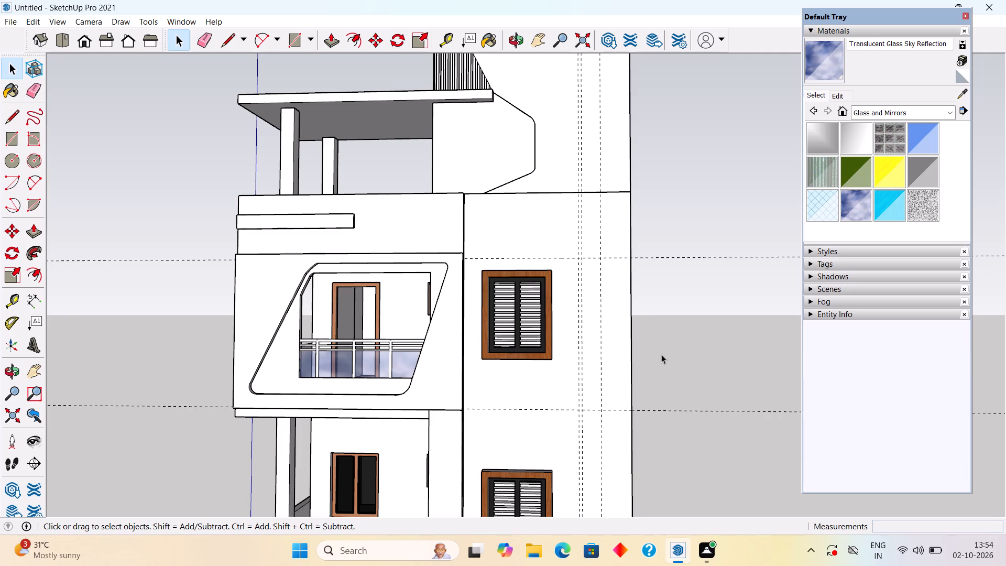
pyautogui.moveTo(661, 242); pyautogui.dragTo(652, 365, button='middle')
pyautogui.moveTo(633, 258); pyautogui.dragTo(634, 263, button='middle')
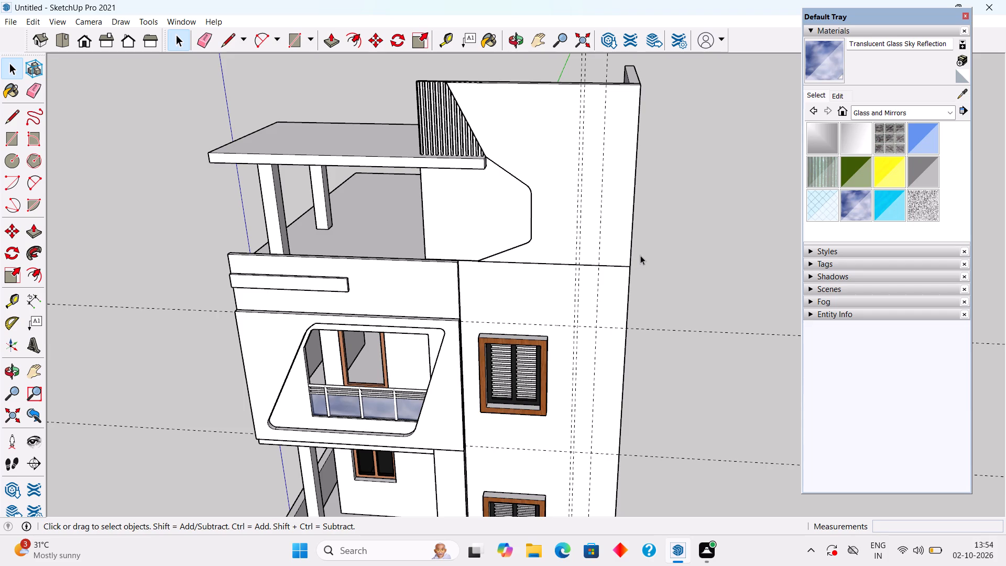
pyautogui.moveTo(622, 281); pyautogui.dragTo(630, 247, button='middle')
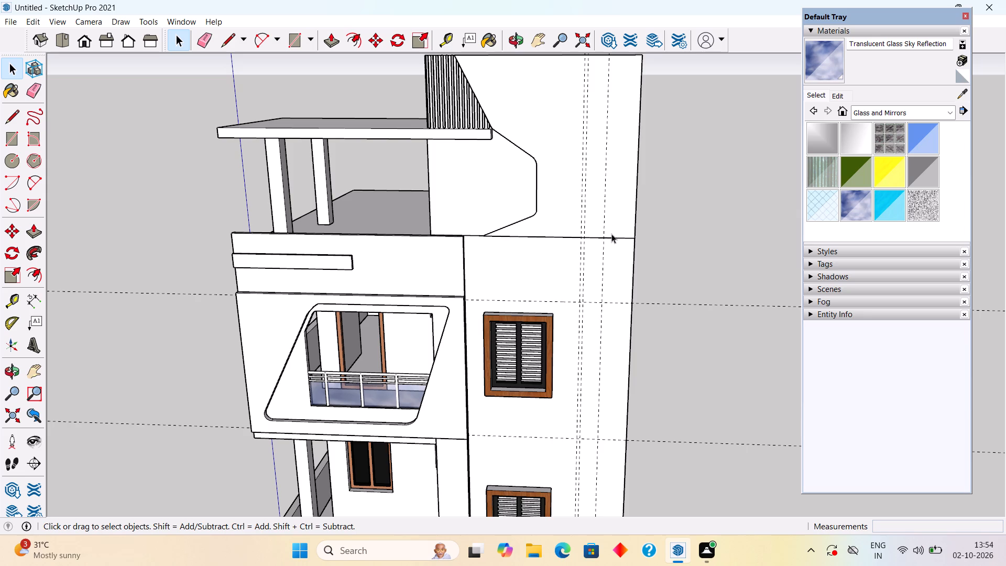
pyautogui.scroll(-4, 611, 240)
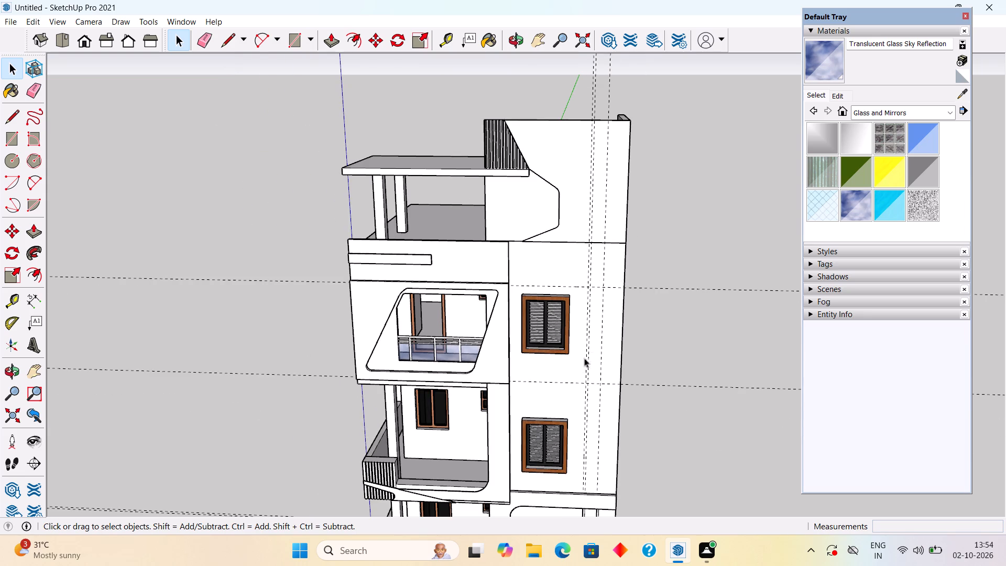
pyautogui.moveTo(595, 332); pyautogui.dragTo(688, 219, button='middle')
pyautogui.scroll(-3, 690, 219)
pyautogui.scroll(-3, 620, 371)
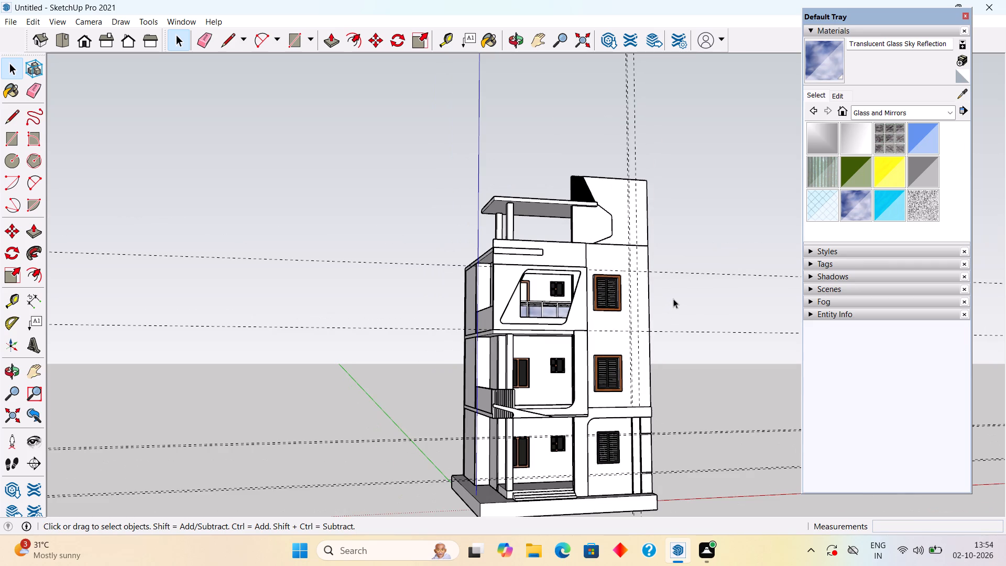
pyautogui.scroll(2, 674, 286)
pyautogui.moveTo(658, 257); pyautogui.dragTo(564, 292, button='middle')
pyautogui.scroll(4, 710, 278)
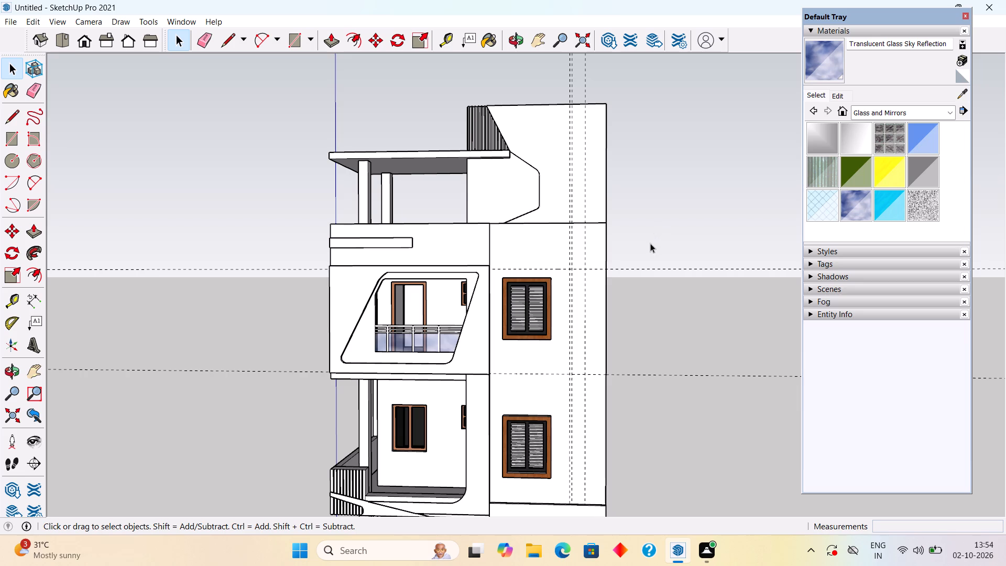
# Place a vertical guide 9" in from the outer side edge of the front wall.
pyautogui.press('t')
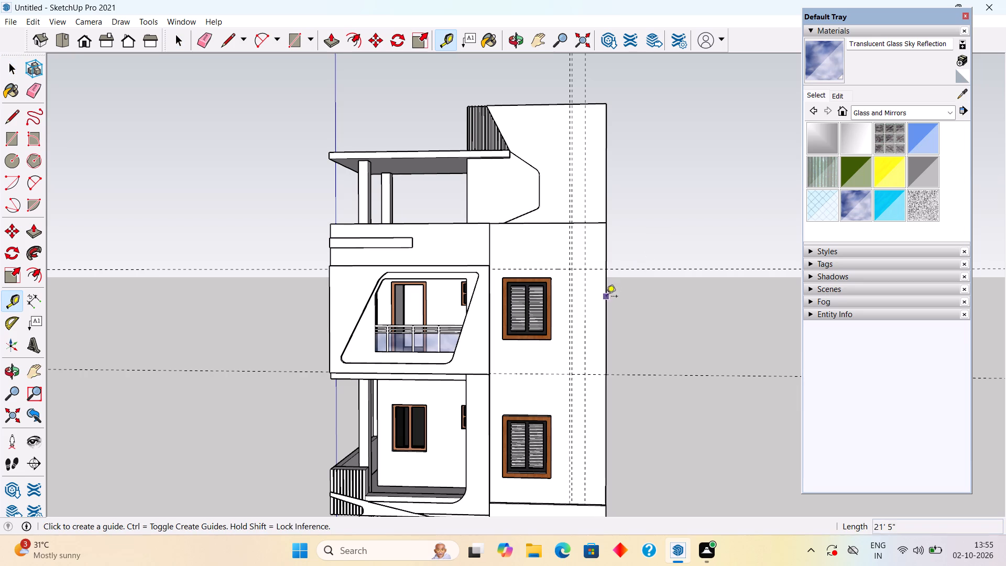
pyautogui.click(605, 319)
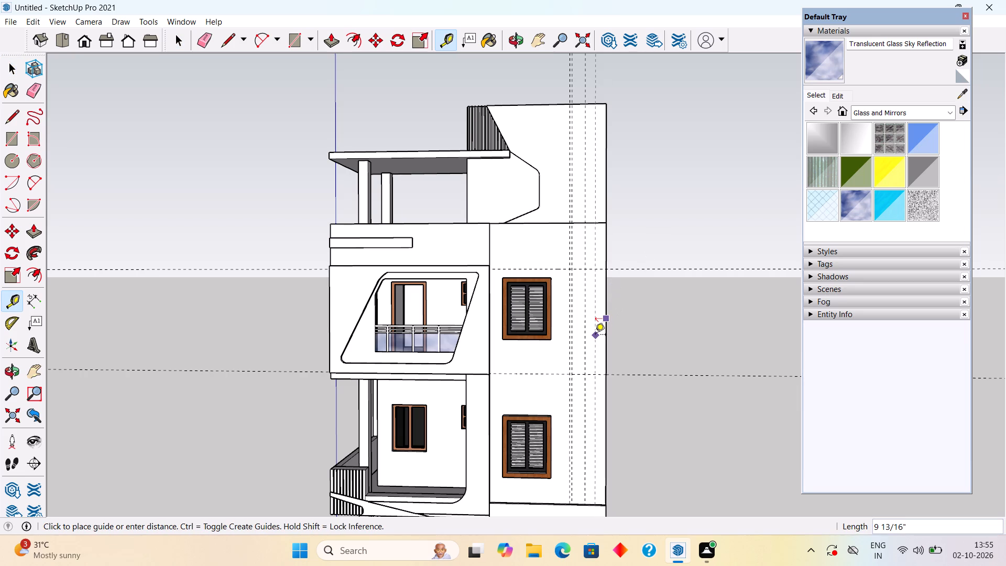
pyautogui.write('9"')
pyautogui.press('Return')
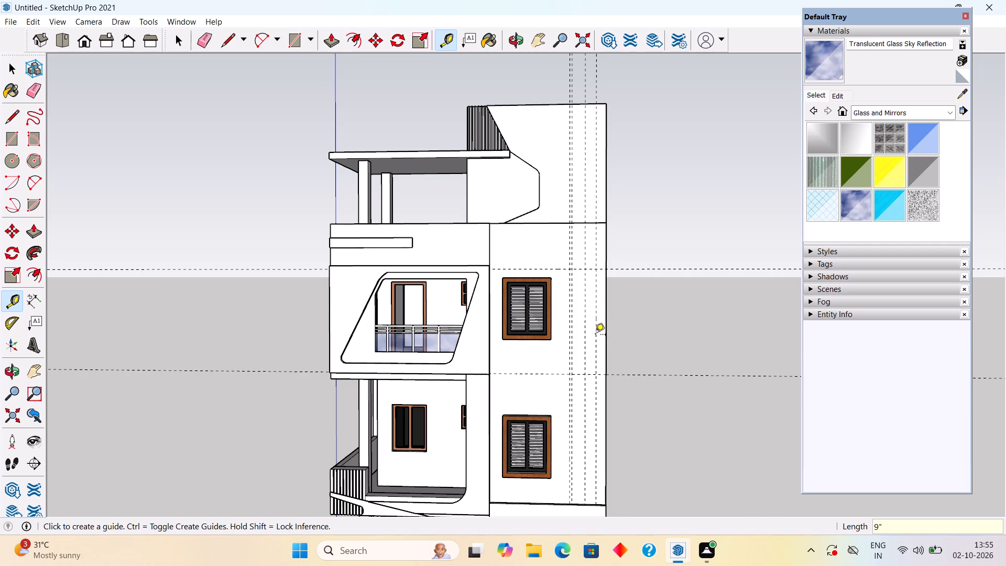
pyautogui.scroll(-3, 595, 335)
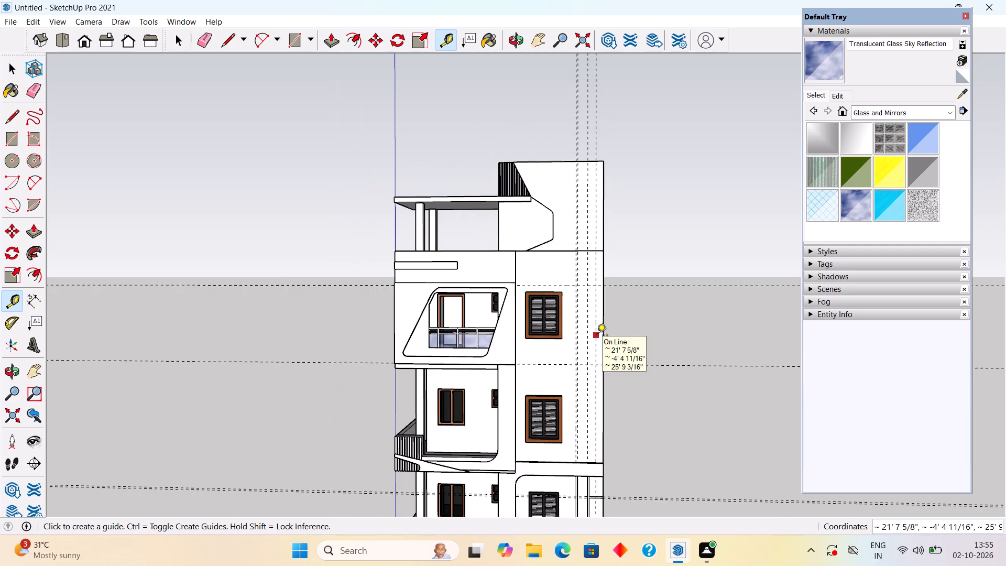
pyautogui.scroll(1, 597, 336)
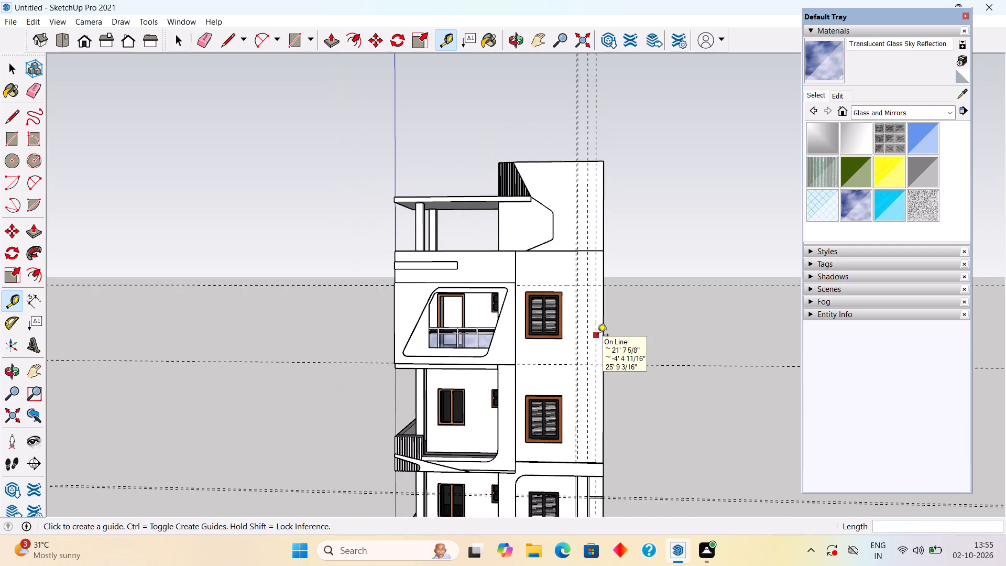
pyautogui.scroll(2, 597, 336)
pyautogui.press('space')
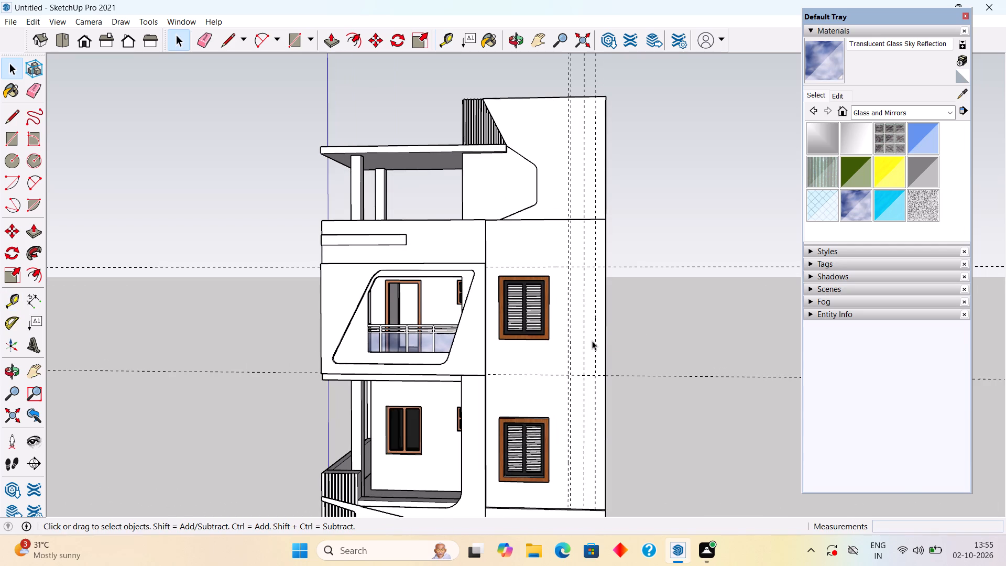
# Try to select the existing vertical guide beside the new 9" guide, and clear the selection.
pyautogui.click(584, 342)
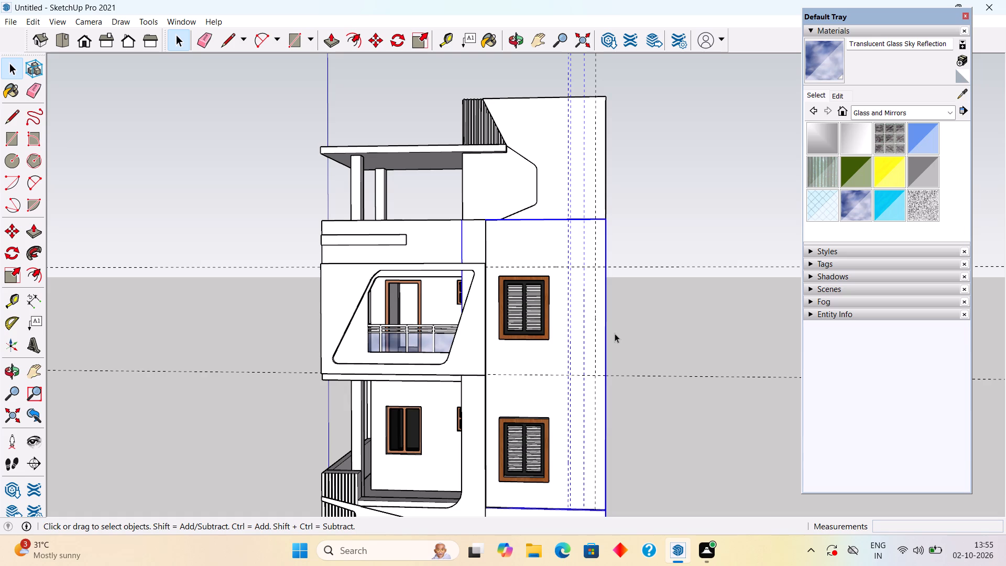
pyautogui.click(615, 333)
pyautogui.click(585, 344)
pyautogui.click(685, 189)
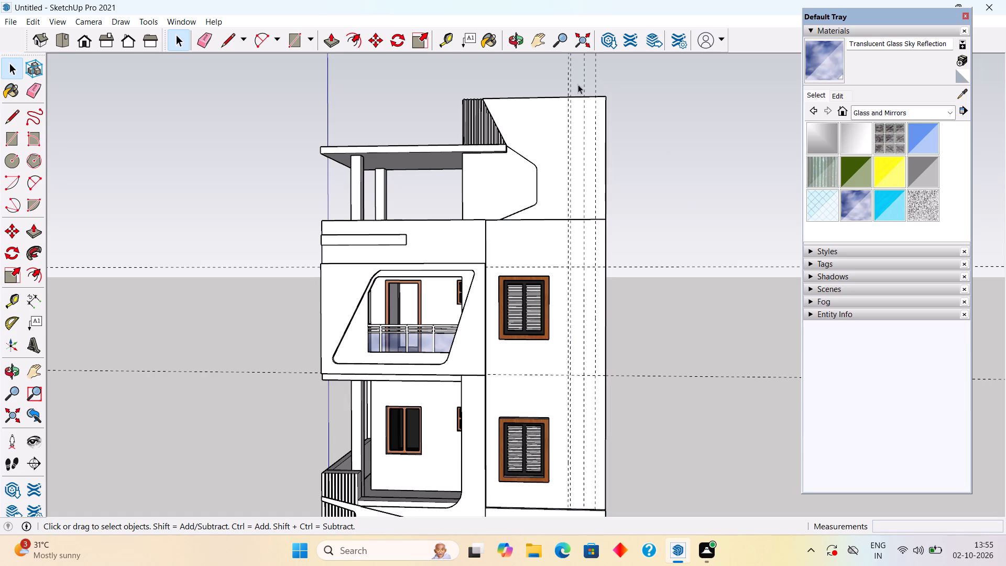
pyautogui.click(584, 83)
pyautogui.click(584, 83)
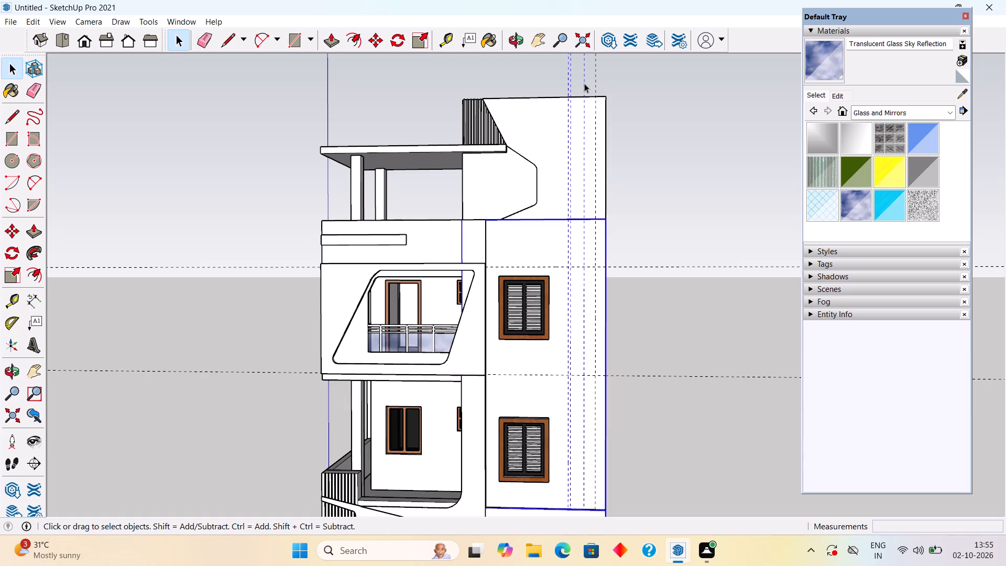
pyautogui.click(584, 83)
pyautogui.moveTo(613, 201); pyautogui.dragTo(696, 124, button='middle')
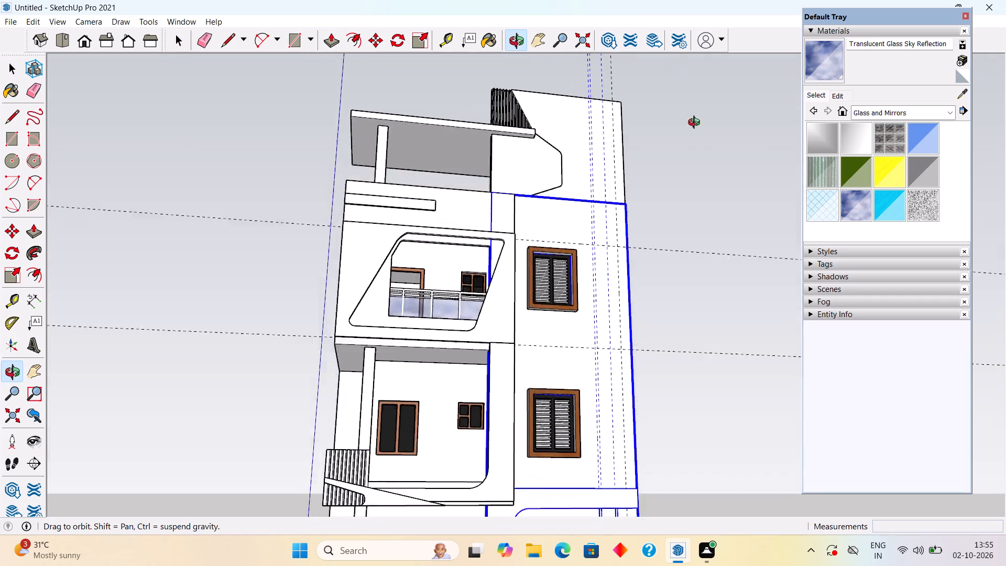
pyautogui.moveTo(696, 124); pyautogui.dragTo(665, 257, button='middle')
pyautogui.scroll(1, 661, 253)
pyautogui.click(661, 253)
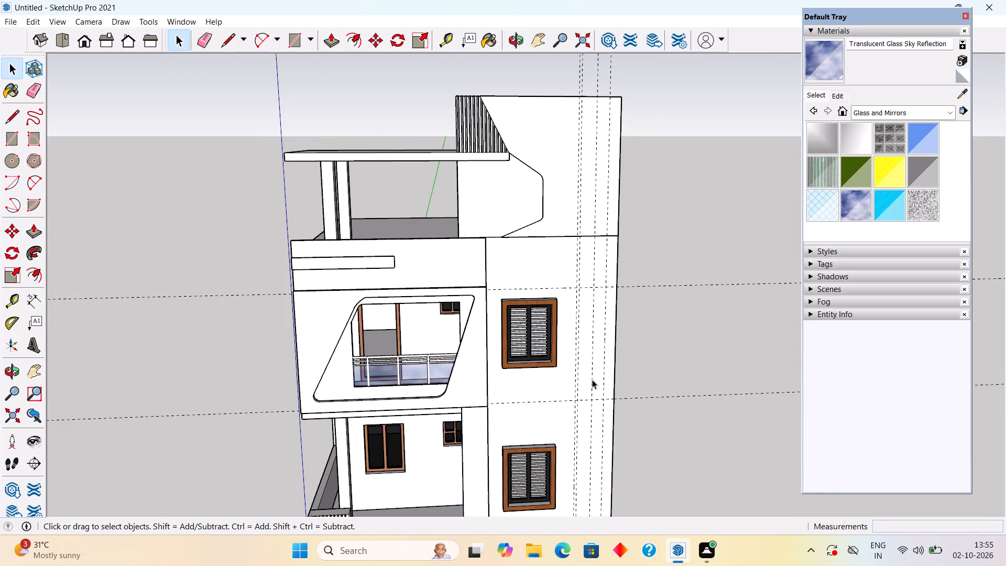
# Draw a 12' 6" line down the innermost vertical guide from the wall's top edge, continuing about 1' 8 5/8" outward along the upper horizontal guide.
pyautogui.moveTo(574, 319); pyautogui.dragTo(549, 280, button='middle')
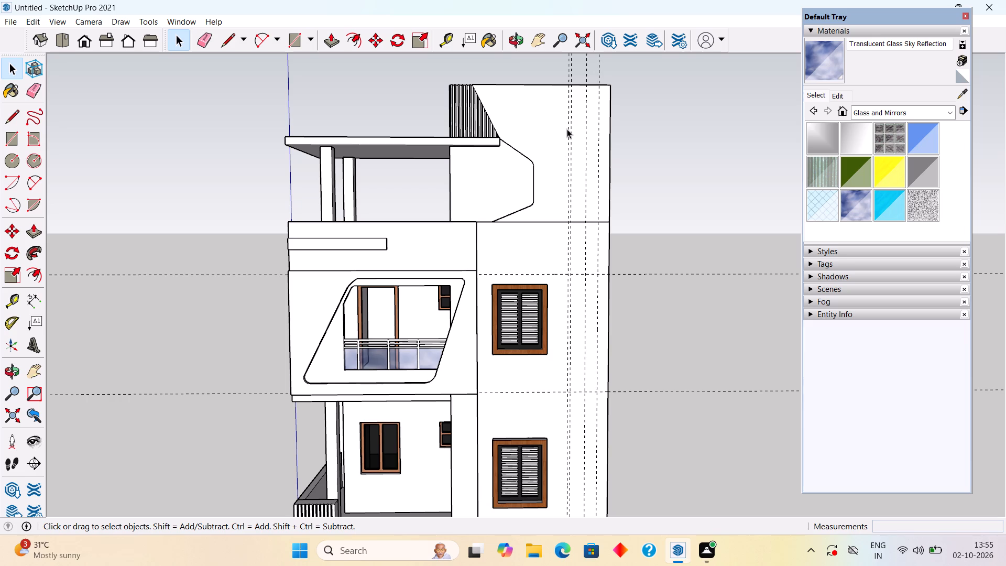
pyautogui.press('l')
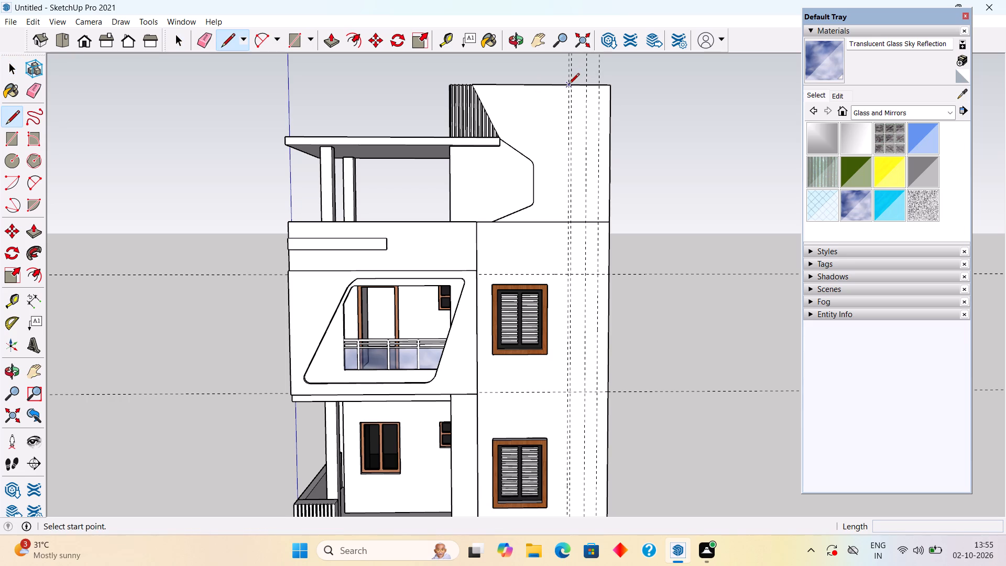
pyautogui.click(568, 85)
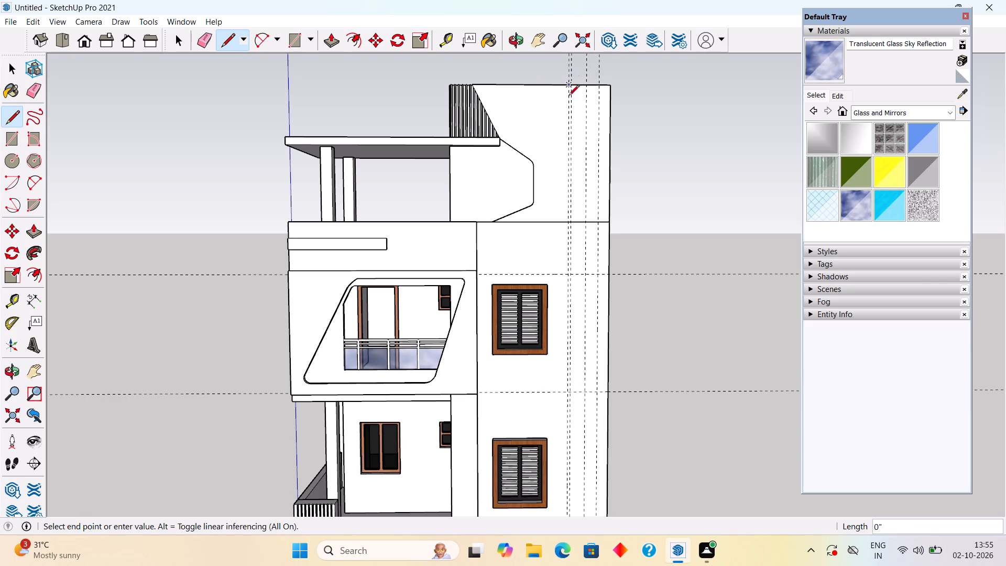
pyautogui.click(567, 273)
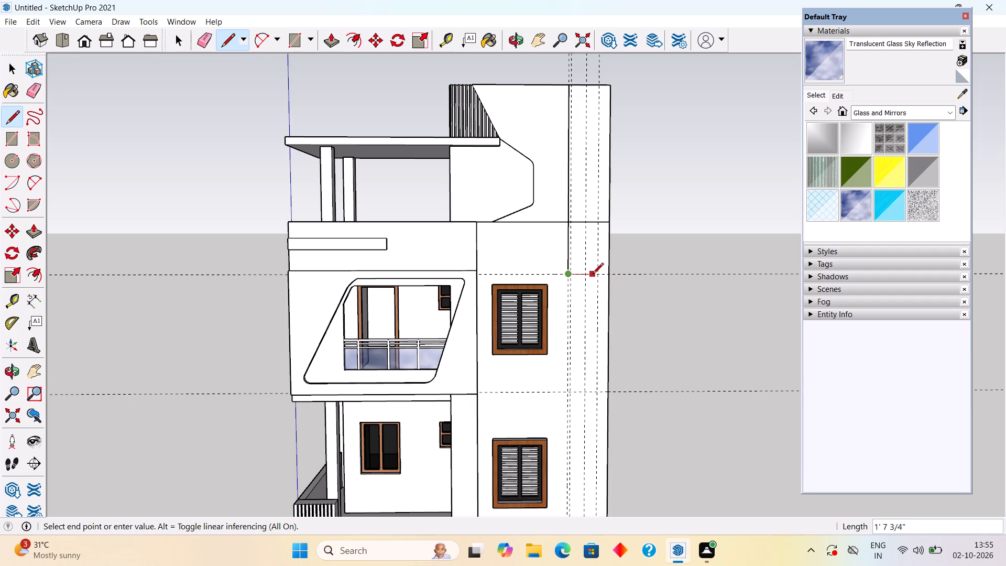
pyautogui.click(594, 275)
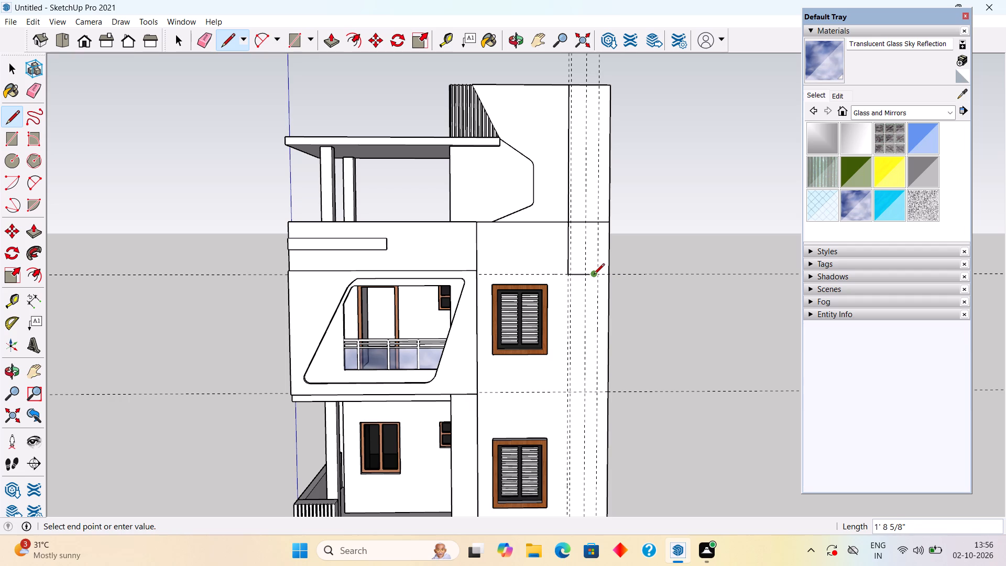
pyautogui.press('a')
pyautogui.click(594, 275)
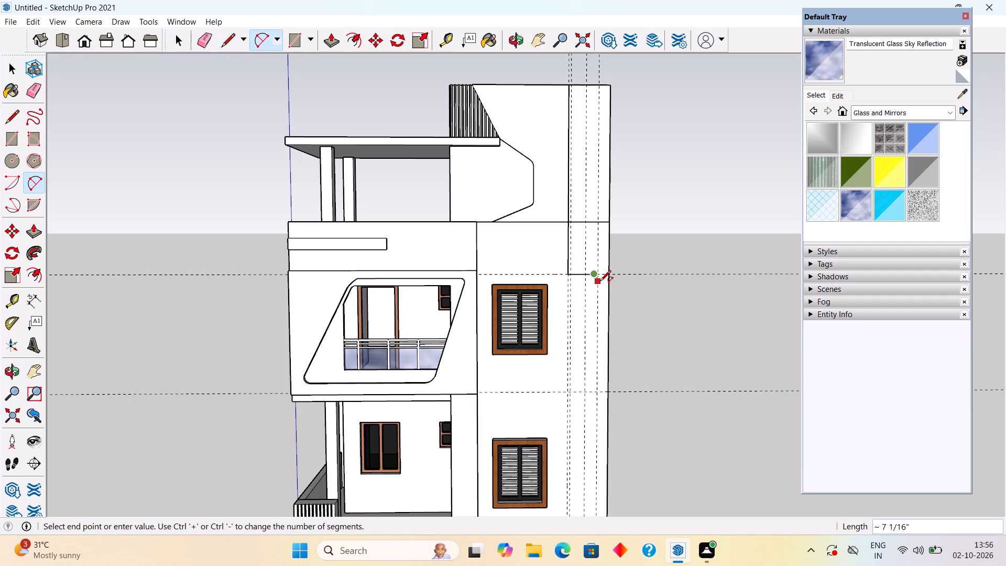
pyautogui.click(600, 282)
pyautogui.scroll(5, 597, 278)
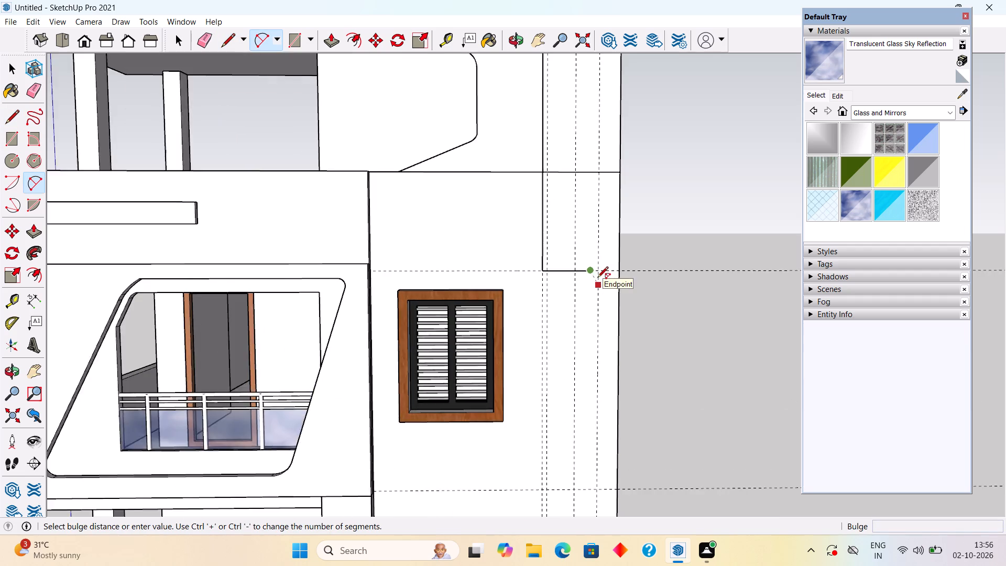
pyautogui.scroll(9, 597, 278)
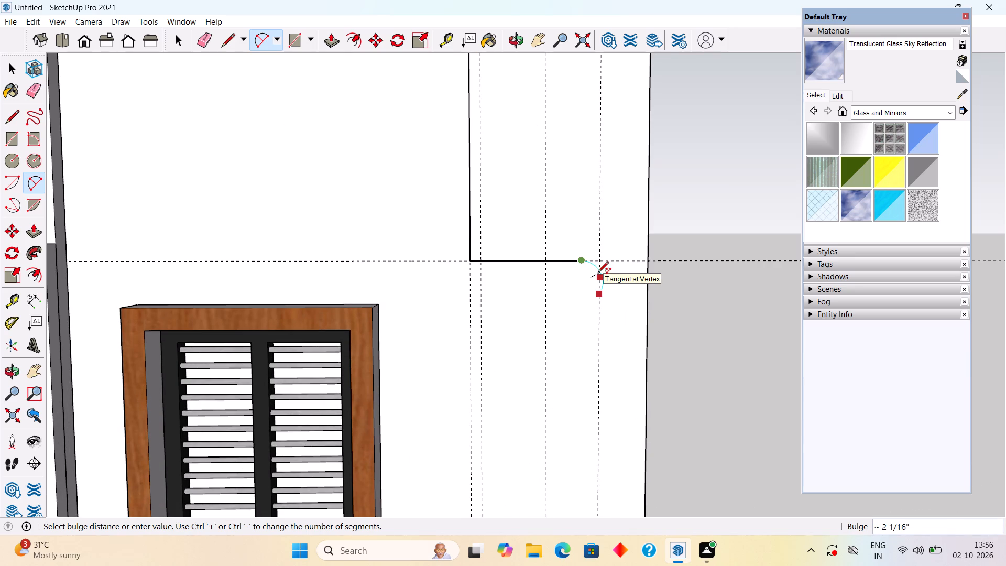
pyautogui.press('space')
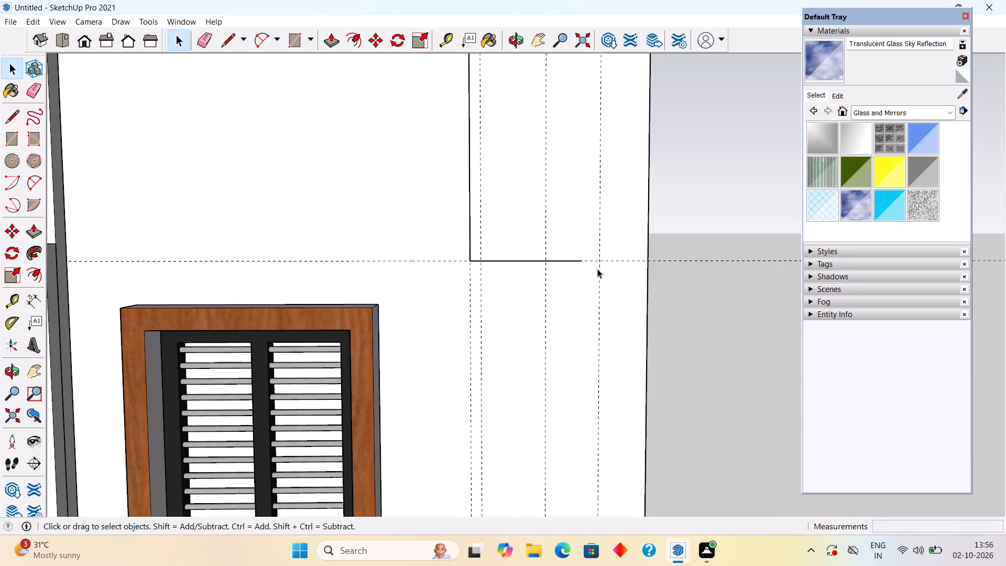
# Round the outline's corner with an arc of 15/16" bulge from the horizontal line's end down to the outer 9" vertical guide.
pyautogui.press('a')
pyautogui.click(587, 259)
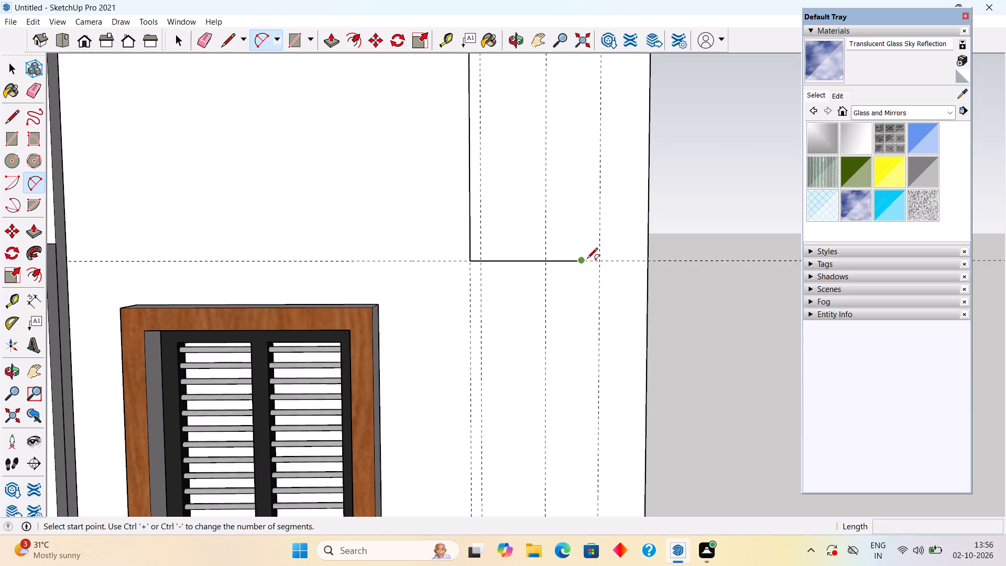
pyautogui.click(599, 278)
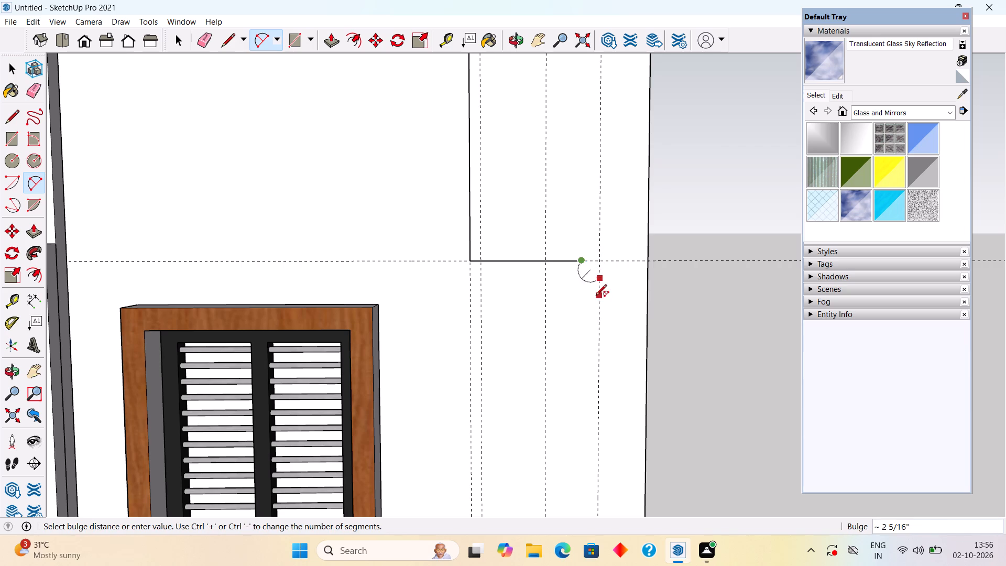
pyautogui.click(602, 277)
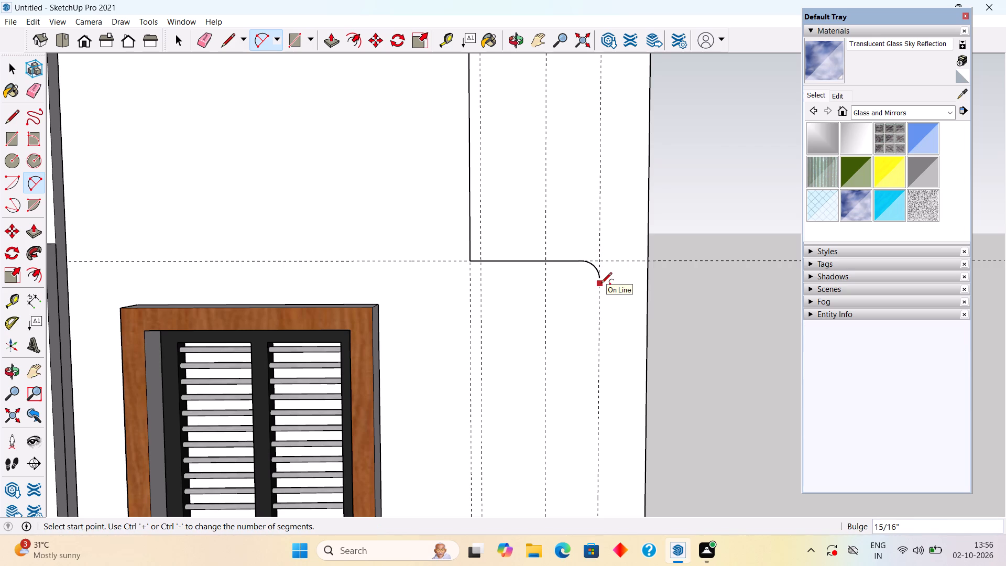
# Close the outline with lines down the 9" guide, out along the lower horizontal guide, up the wall's side edge and 2' 9" across the top.
pyautogui.press('l')
pyautogui.click(600, 280)
pyautogui.scroll(-11, 600, 280)
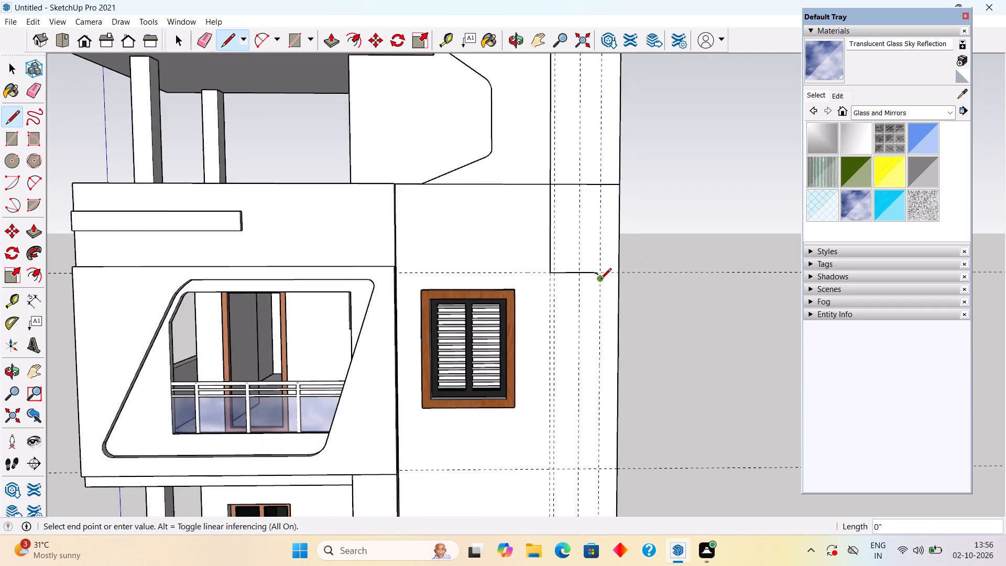
pyautogui.scroll(-4, 600, 280)
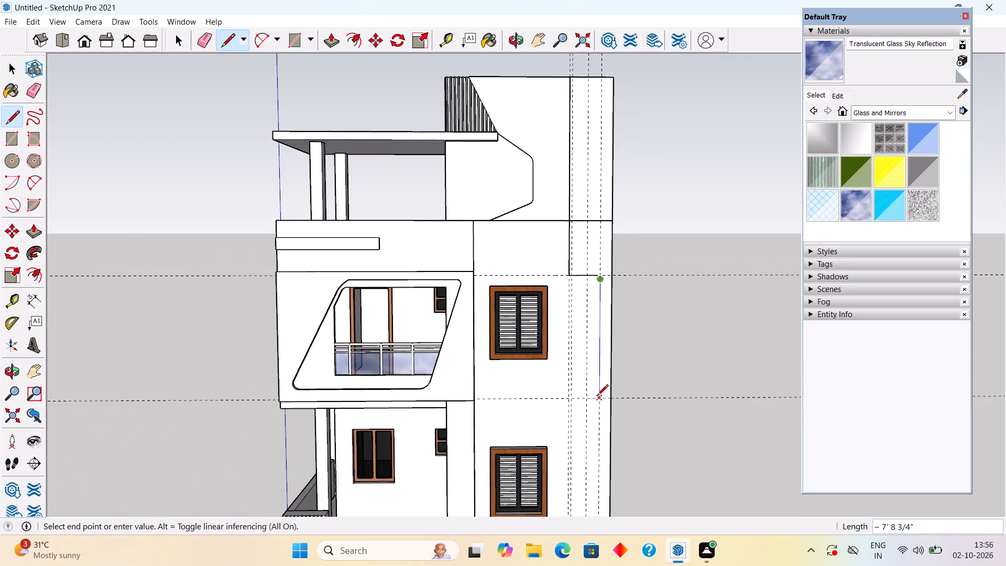
pyautogui.click(597, 396)
pyautogui.click(610, 399)
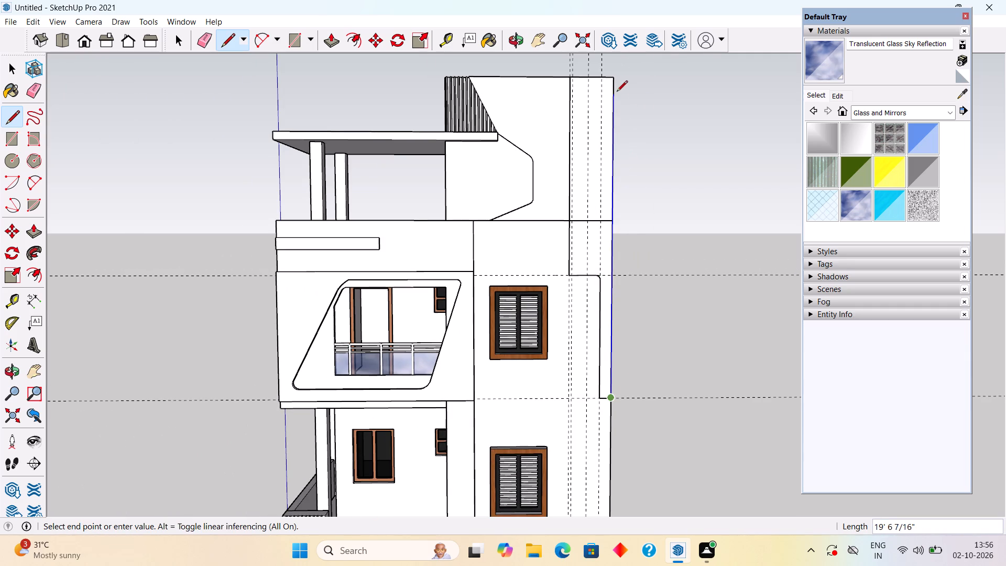
pyautogui.click(615, 79)
pyautogui.click(572, 77)
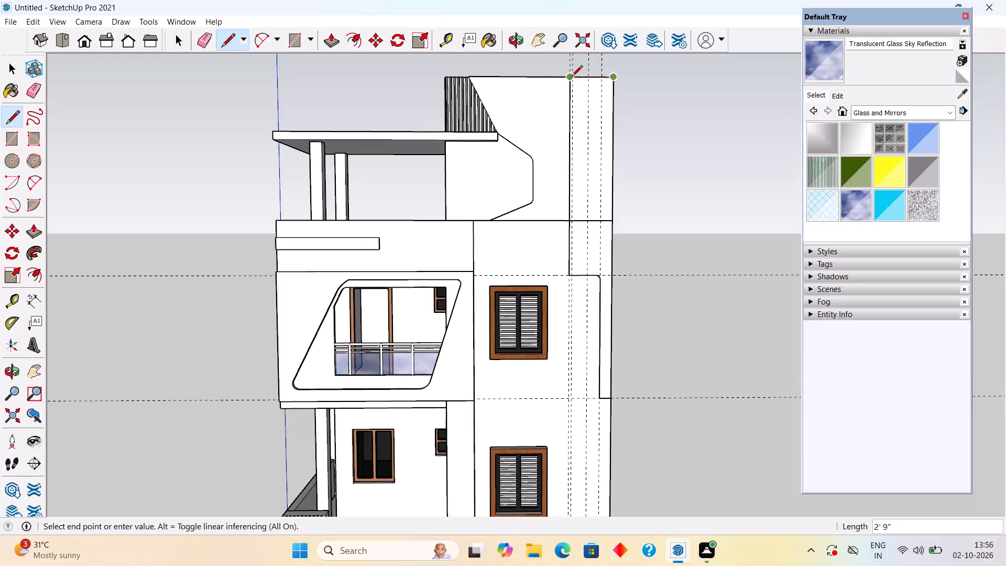
pyautogui.press('space')
# Push/Pull the stepped strip face outward 6", using the balcony frame's front face as the depth reference.
pyautogui.press('p')
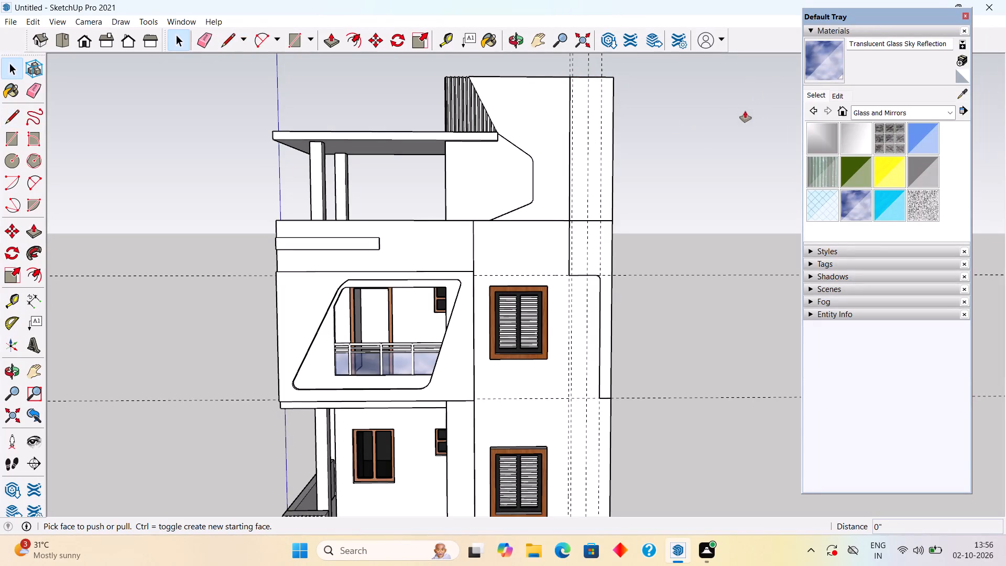
pyautogui.click(604, 142)
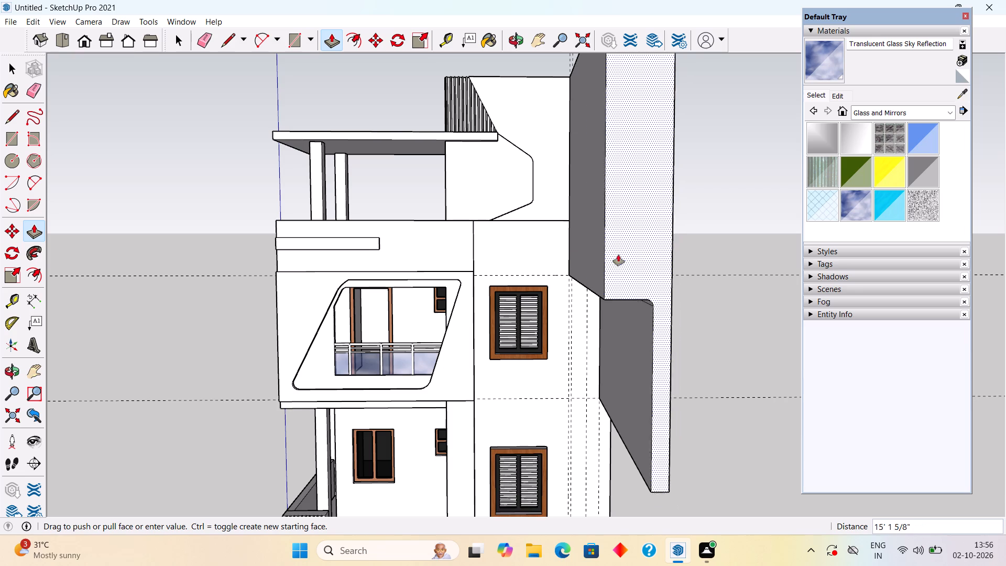
pyautogui.click(456, 325)
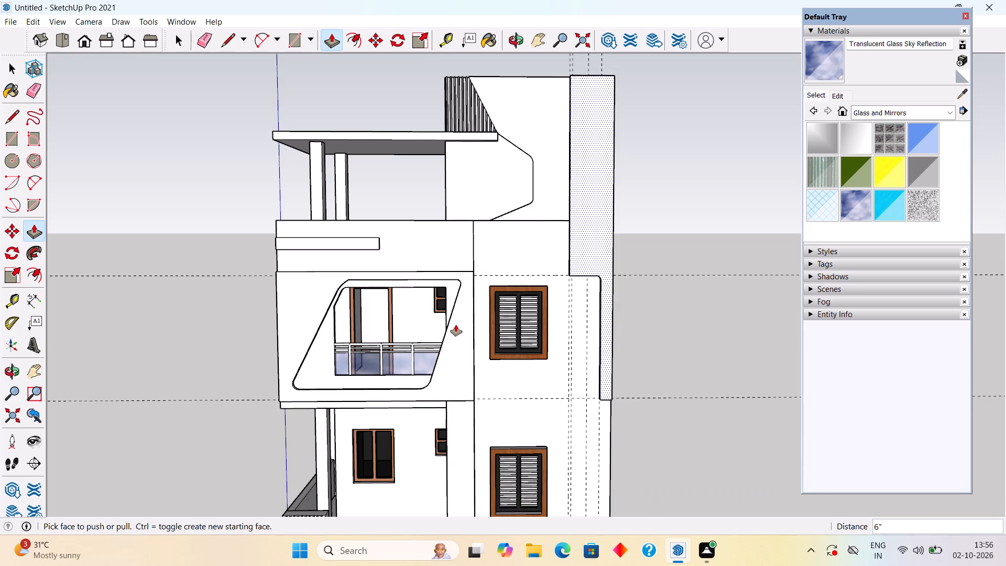
# Make the extruded stepped strip at the wall's outer edge into a group.
pyautogui.press('space')
pyautogui.tripleClick(577, 229)
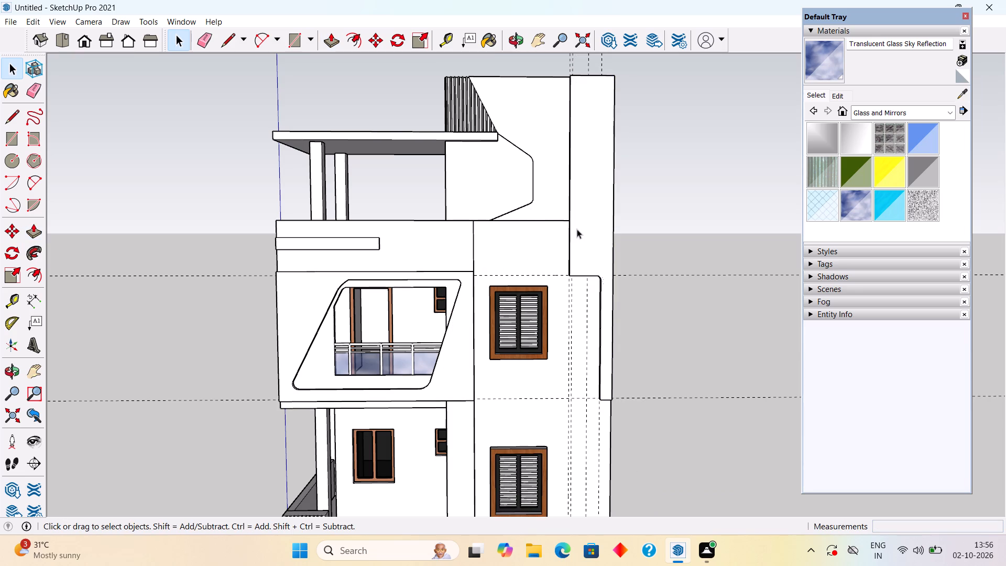
pyautogui.rightClick(553, 259)
pyautogui.click(724, 188)
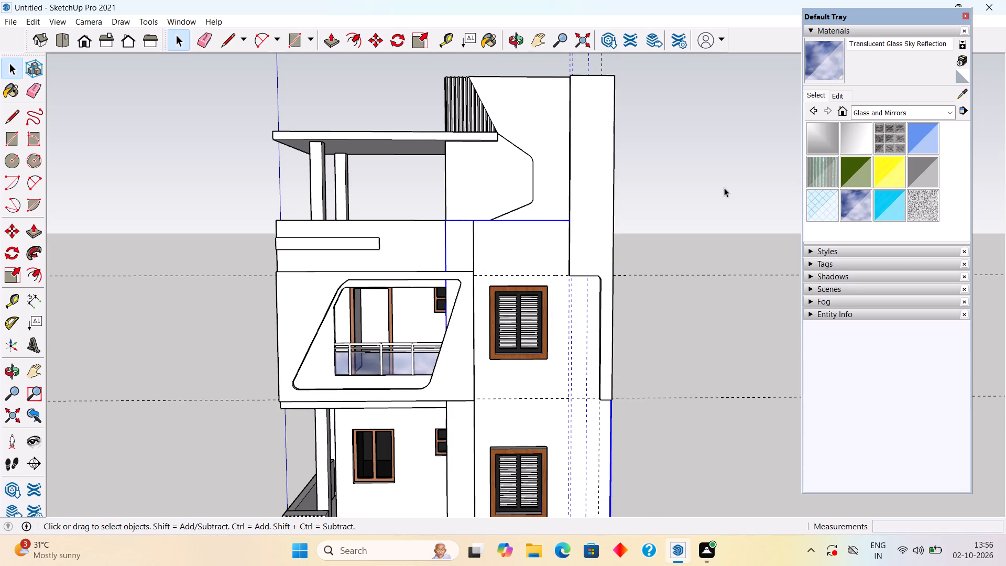
pyautogui.tripleClick(598, 236)
pyautogui.rightClick(598, 236)
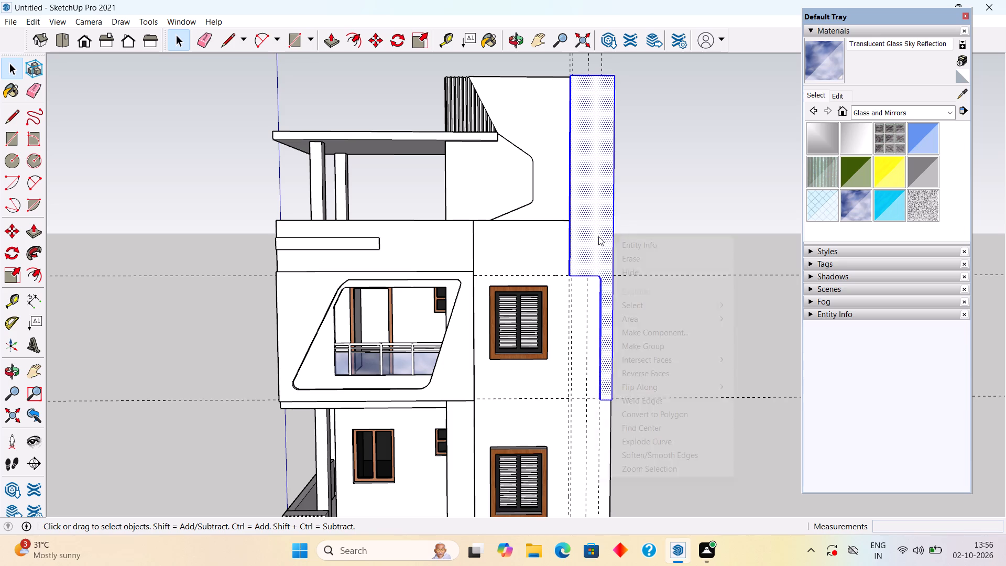
pyautogui.click(643, 345)
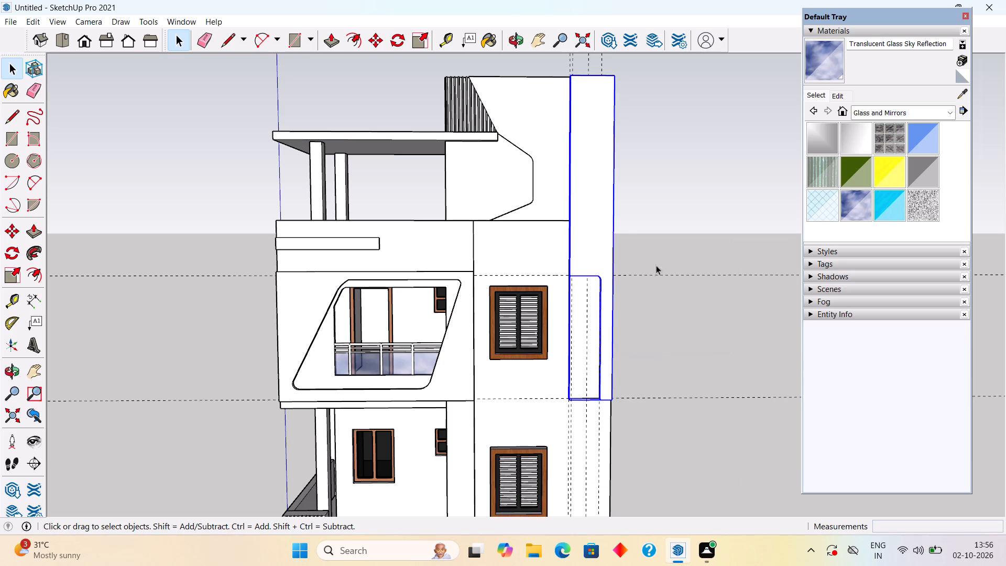
pyautogui.click(662, 211)
# Inside the strip group, place vertical guides 9" in from the outer edge and 9" in from the inner edge.
pyautogui.moveTo(606, 270); pyautogui.dragTo(640, 166, button='middle')
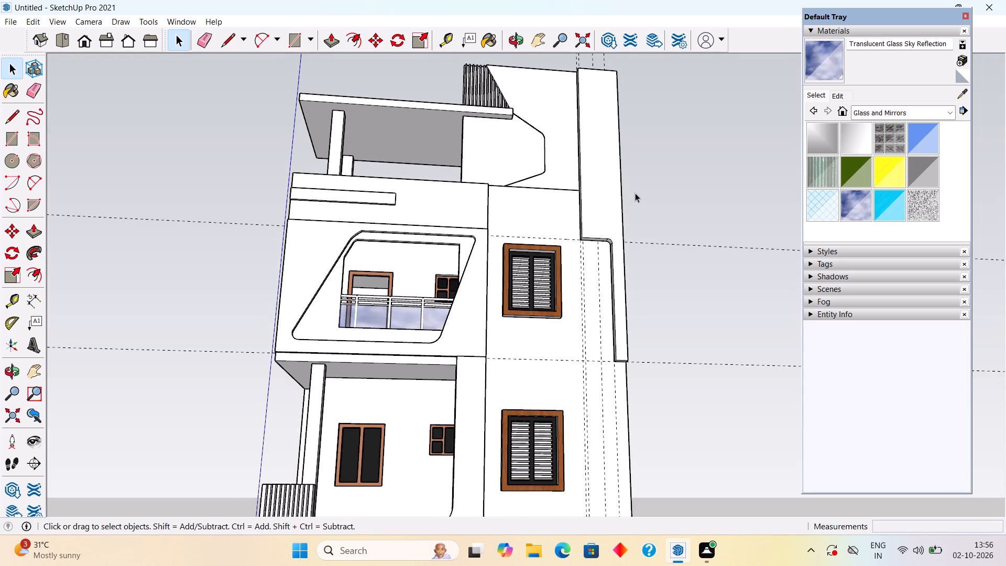
pyautogui.moveTo(632, 243); pyautogui.dragTo(608, 348, button='middle')
pyautogui.scroll(-1, 632, 256)
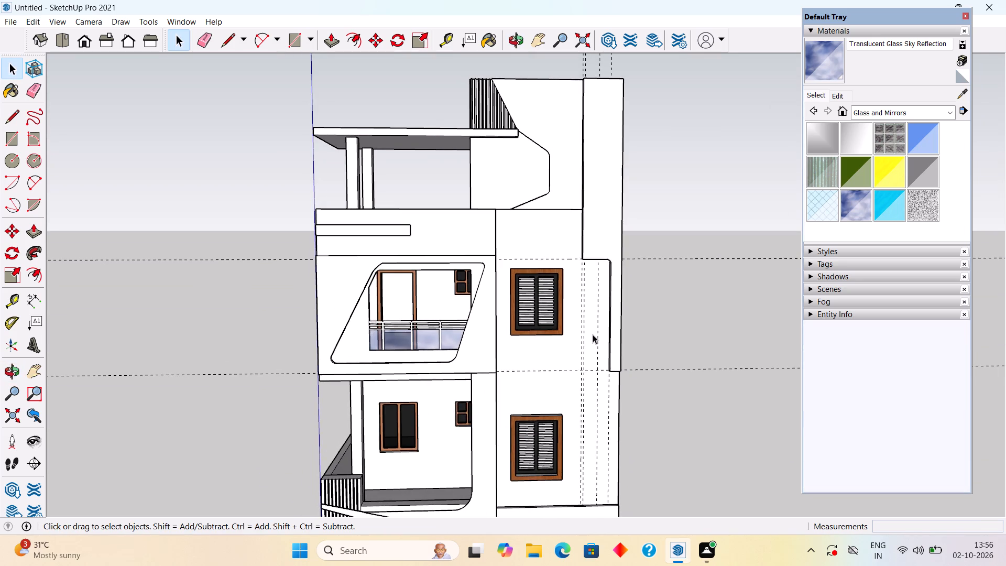
pyautogui.doubleClick(603, 228)
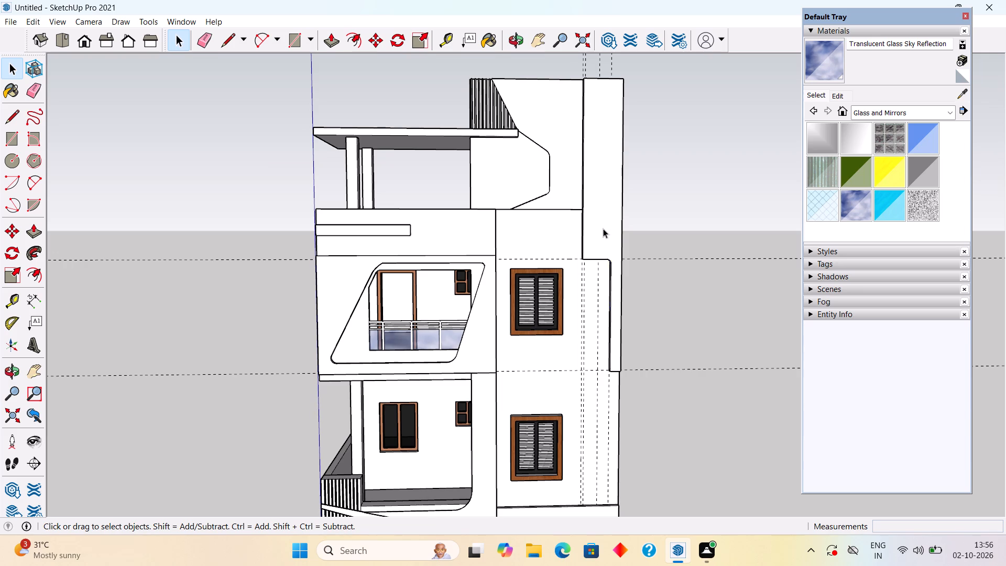
pyautogui.click(603, 228)
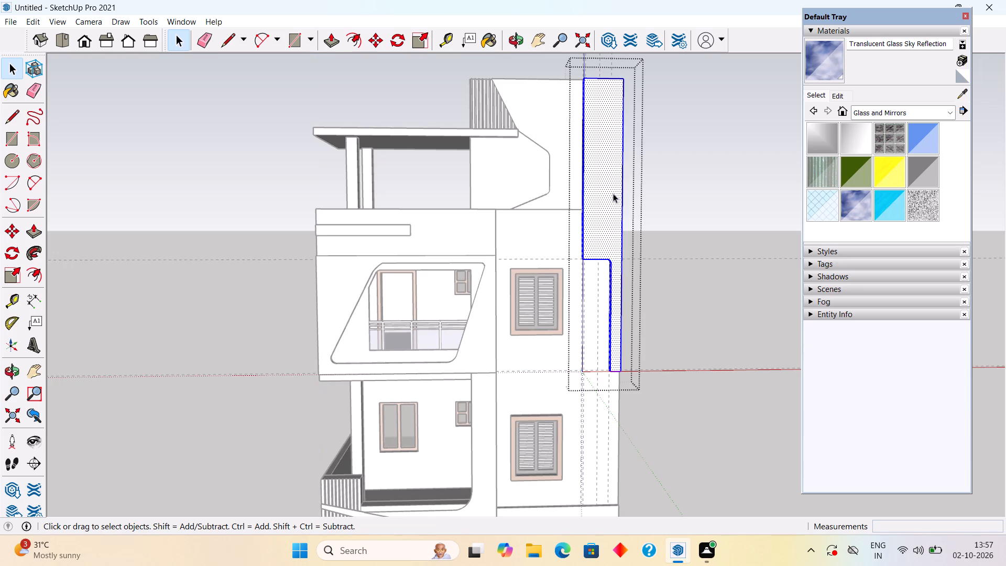
pyautogui.moveTo(614, 178); pyautogui.dragTo(588, 186, button='middle')
pyautogui.scroll(2, 612, 159)
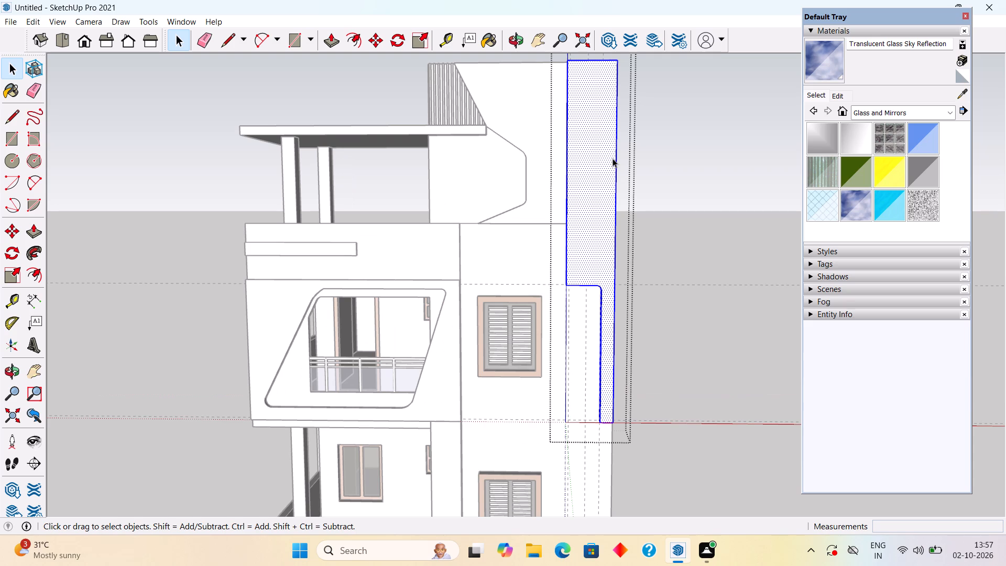
pyautogui.press('t')
pyautogui.click(615, 157)
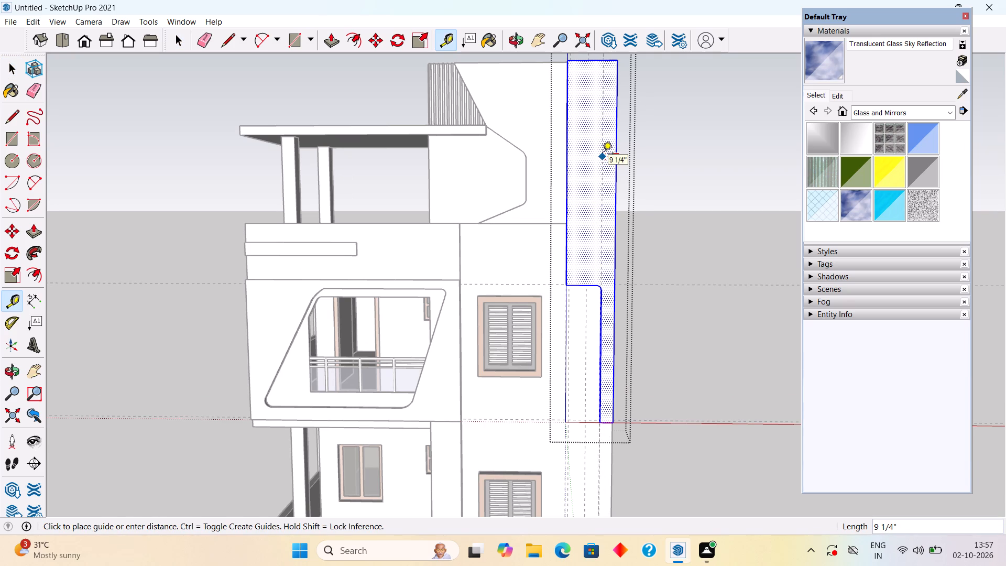
pyautogui.press('9')
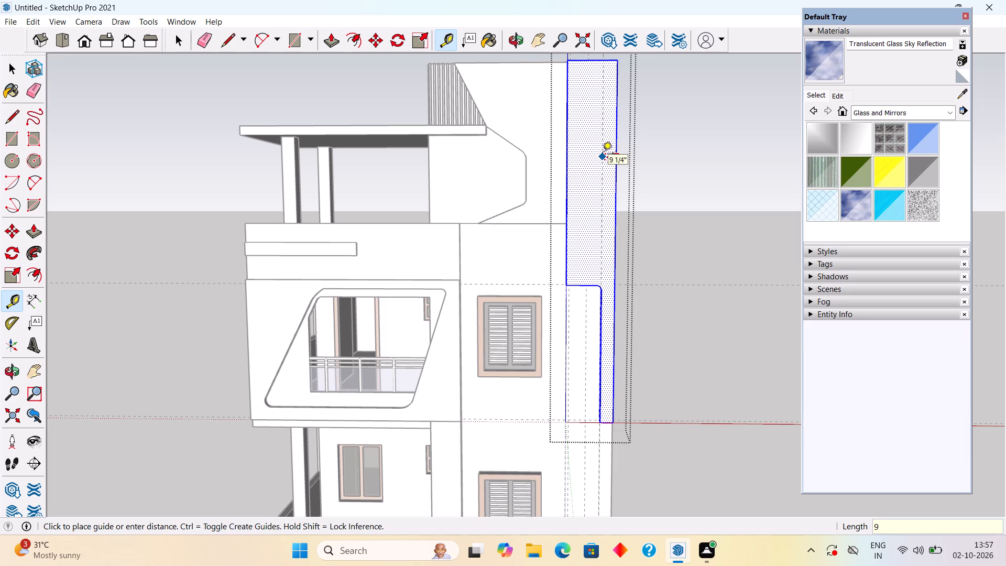
pyautogui.hotkey('shift', '"')
pyautogui.press('Return')
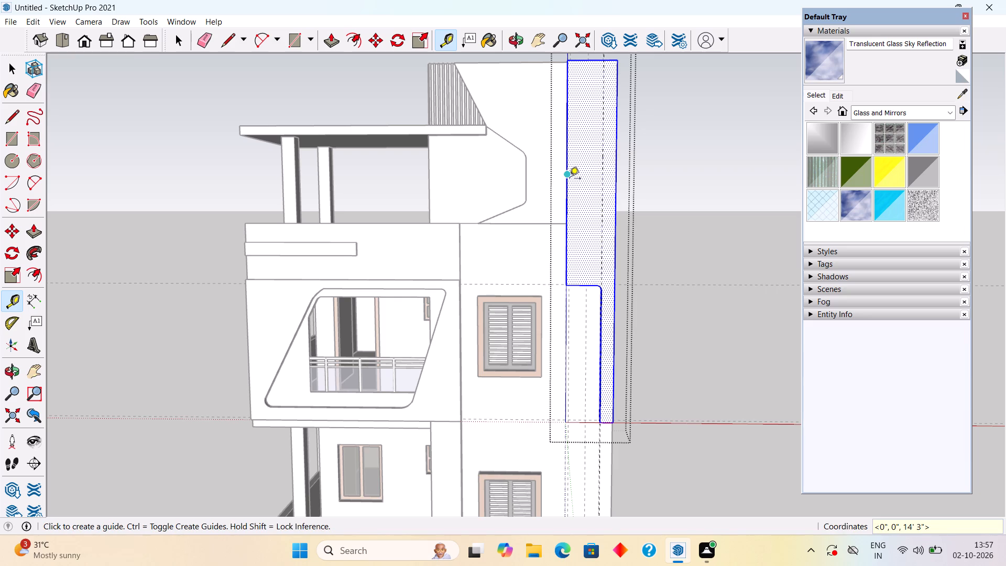
pyautogui.click(566, 188)
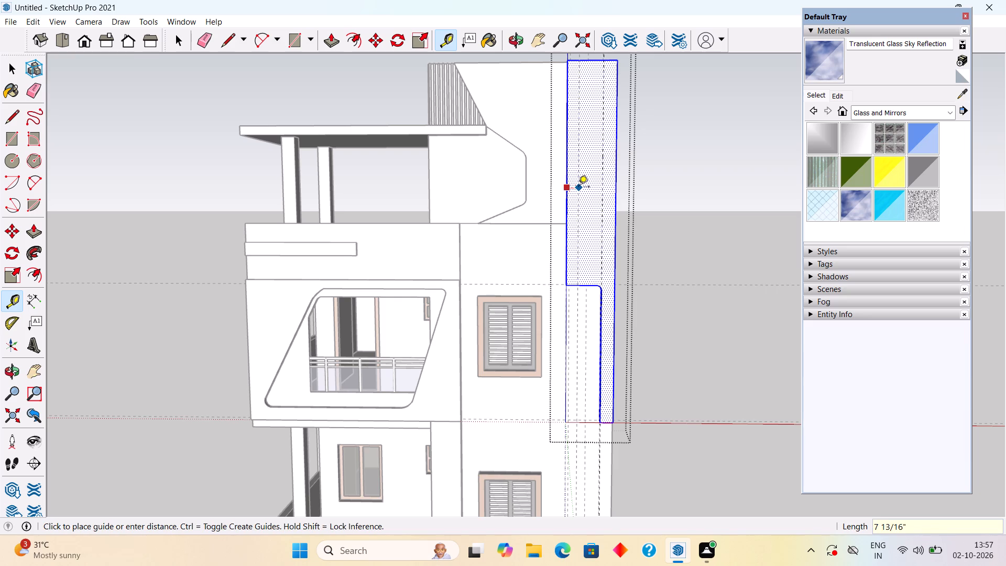
pyautogui.write('9"')
pyautogui.press('Return')
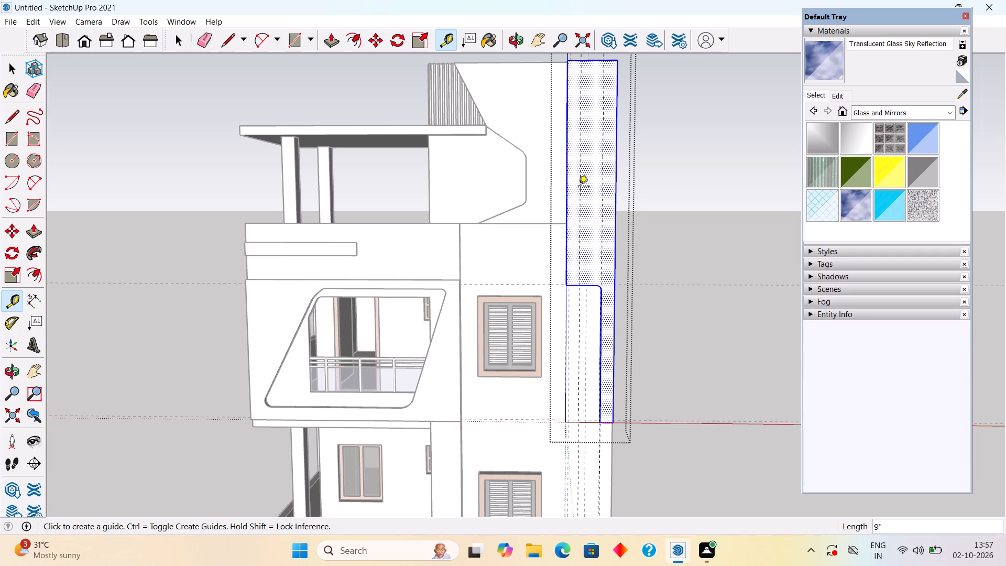
# Place horizontal guides 1' above the wide part's bottom edge and 1' below the strip's top edge.
pyautogui.click(588, 287)
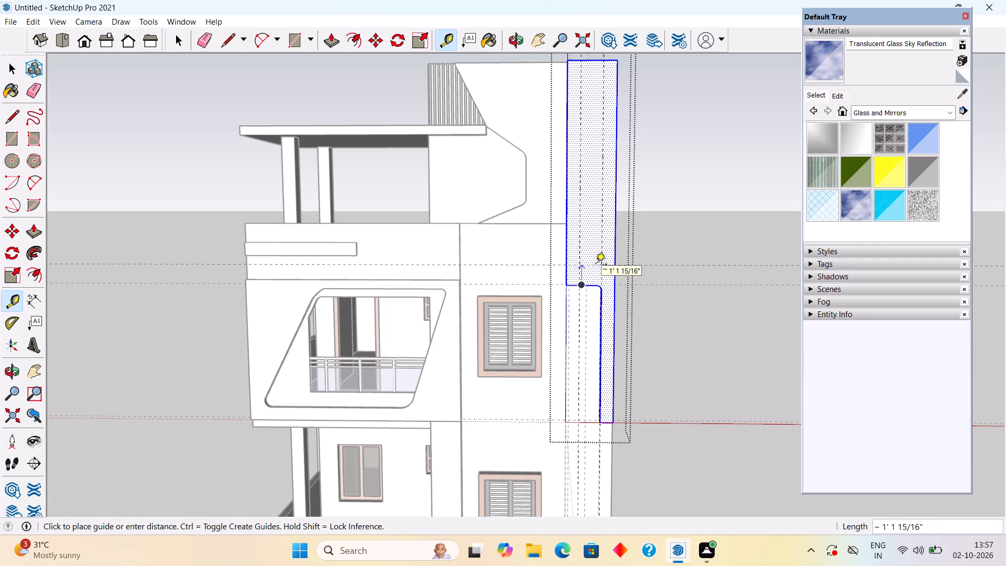
pyautogui.write("1'")
pyautogui.press('Return')
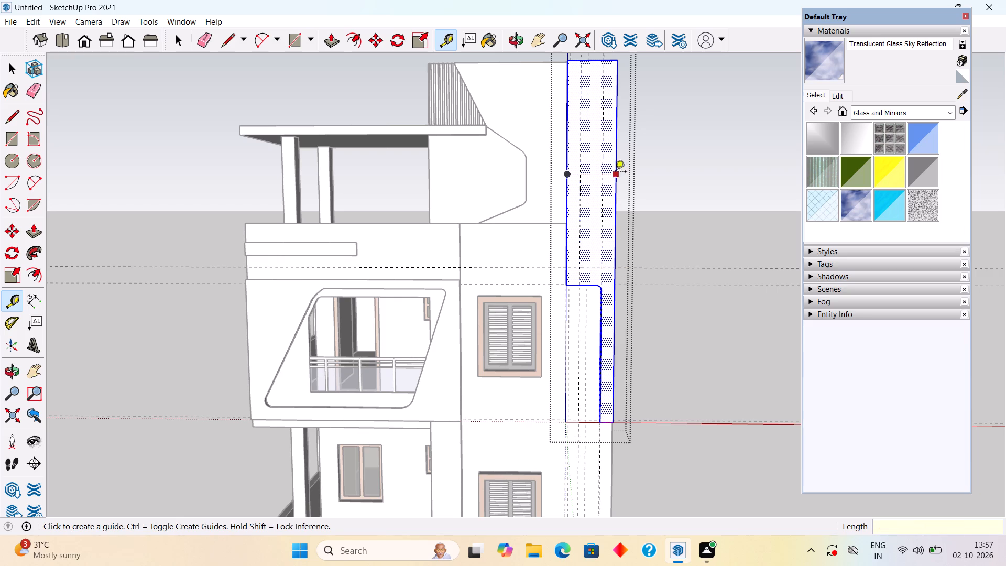
pyautogui.click(600, 61)
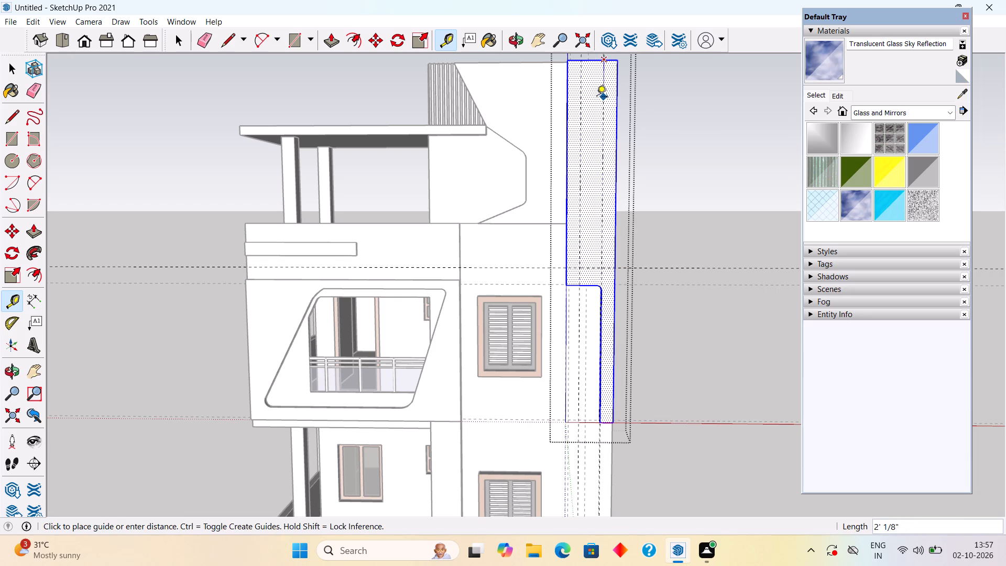
pyautogui.press('space')
pyautogui.press('t')
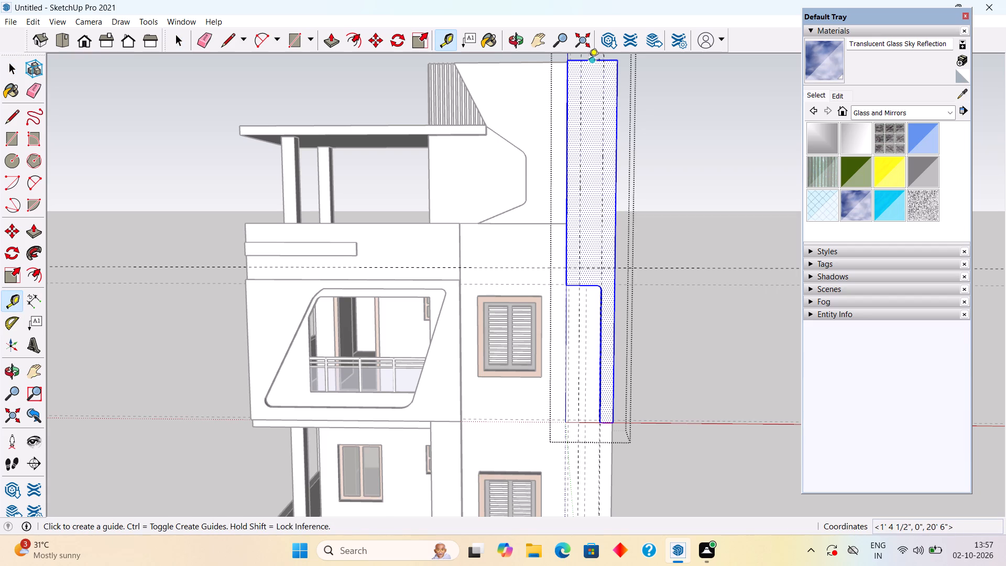
pyautogui.scroll(5, 589, 61)
pyautogui.click(606, 62)
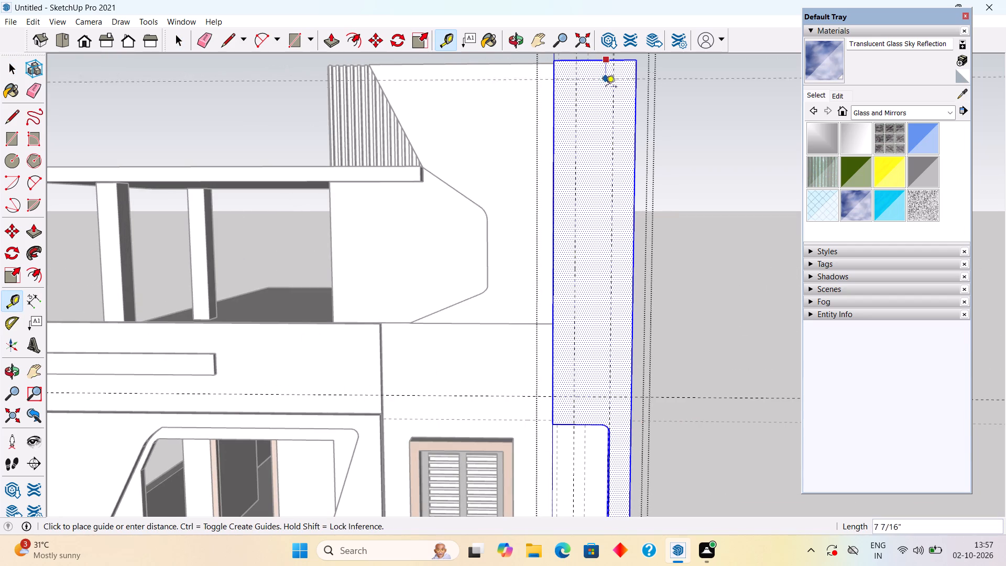
pyautogui.write("1'")
pyautogui.press('Return')
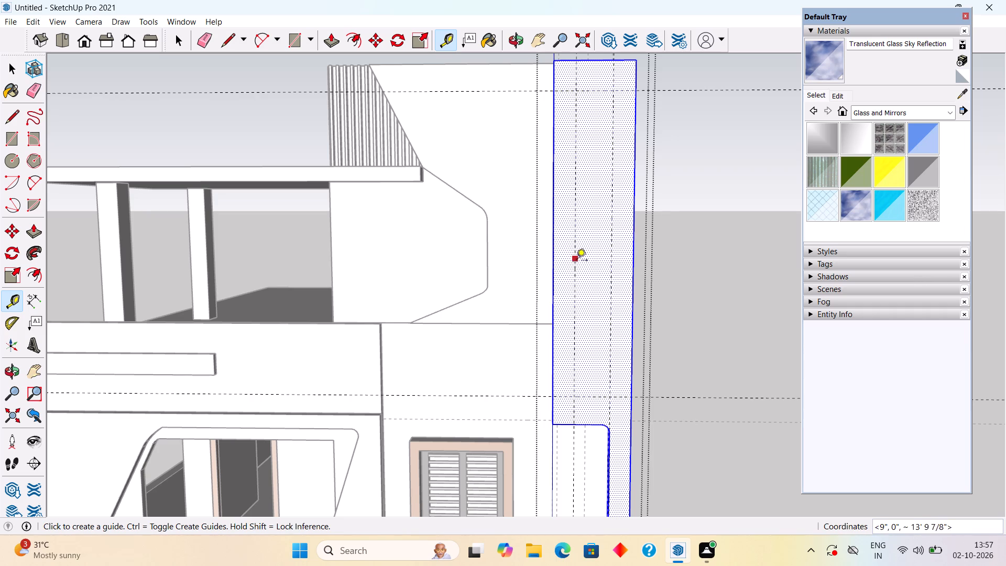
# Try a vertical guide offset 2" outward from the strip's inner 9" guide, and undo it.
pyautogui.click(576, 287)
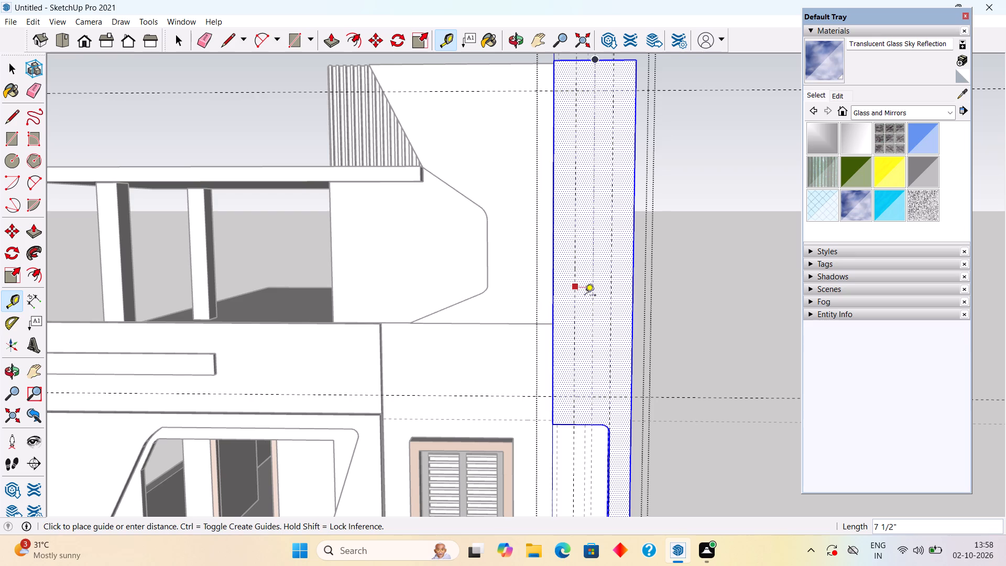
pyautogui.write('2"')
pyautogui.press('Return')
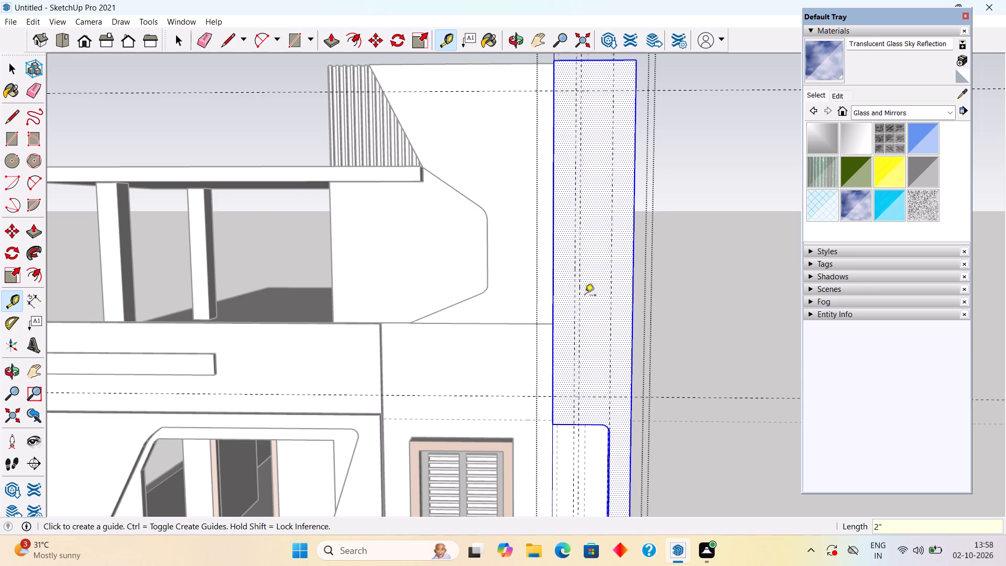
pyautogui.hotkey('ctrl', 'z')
# Place a vertical guide 3" outward from the strip's inner 9" guide.
pyautogui.click(572, 304)
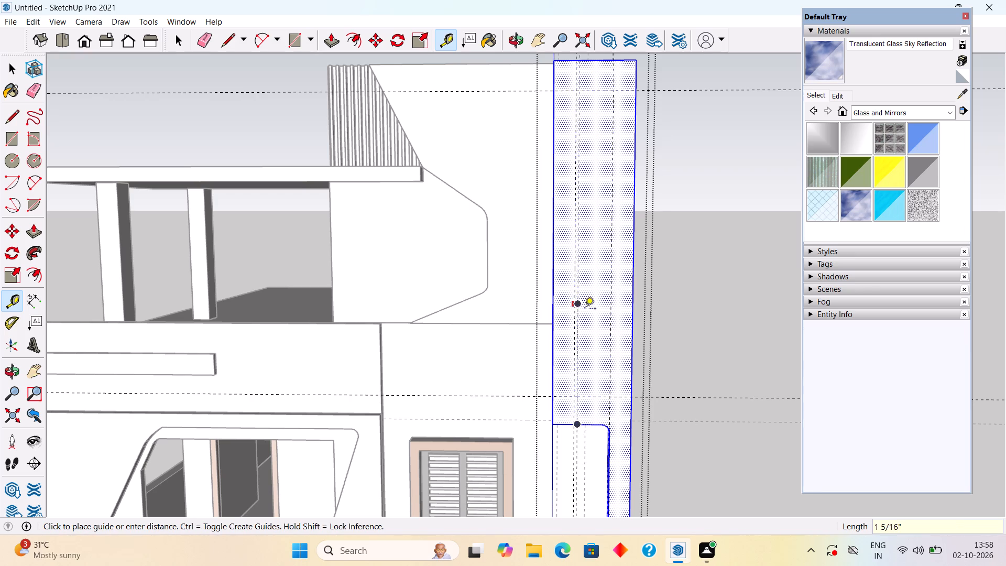
pyautogui.write('3"')
pyautogui.press('Return')
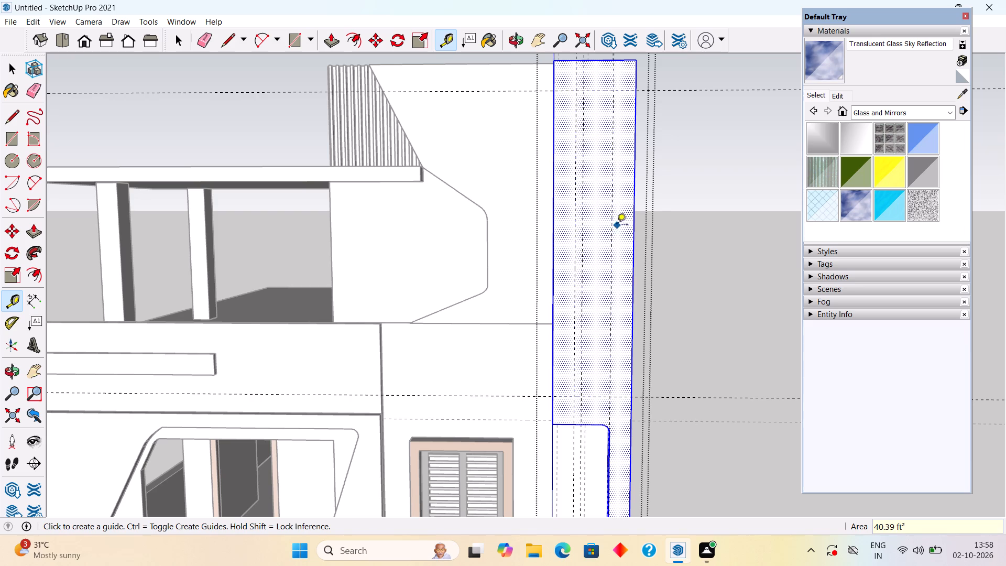
# Place a vertical guide 3" inward from the strip's outer 9" guide.
pyautogui.click(614, 212)
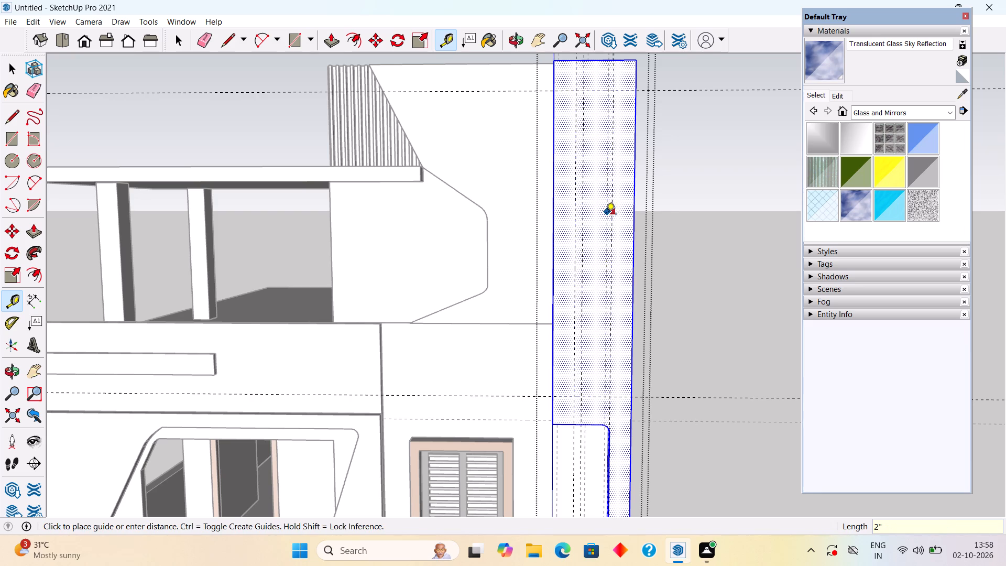
pyautogui.write('3"')
pyautogui.press('Return')
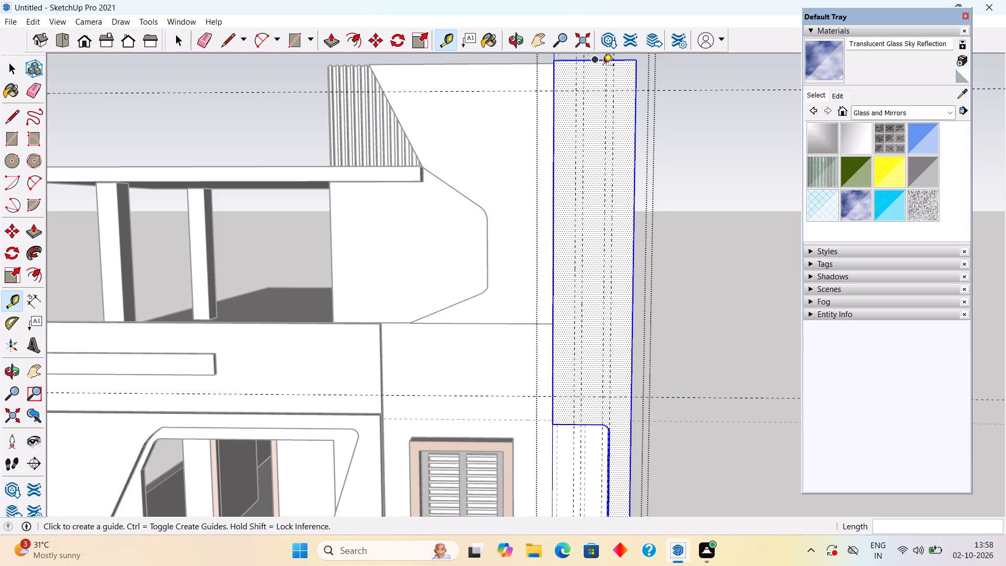
# Place a horizontal guide from the wide part's bottom edge at the midpoint of the strip's inner side edge.
pyautogui.click(567, 426)
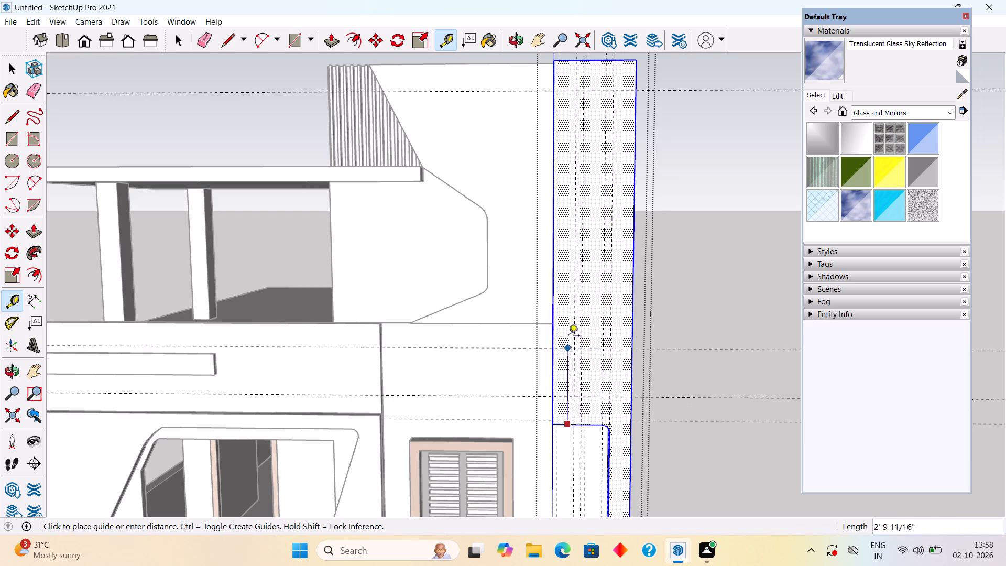
pyautogui.click(553, 243)
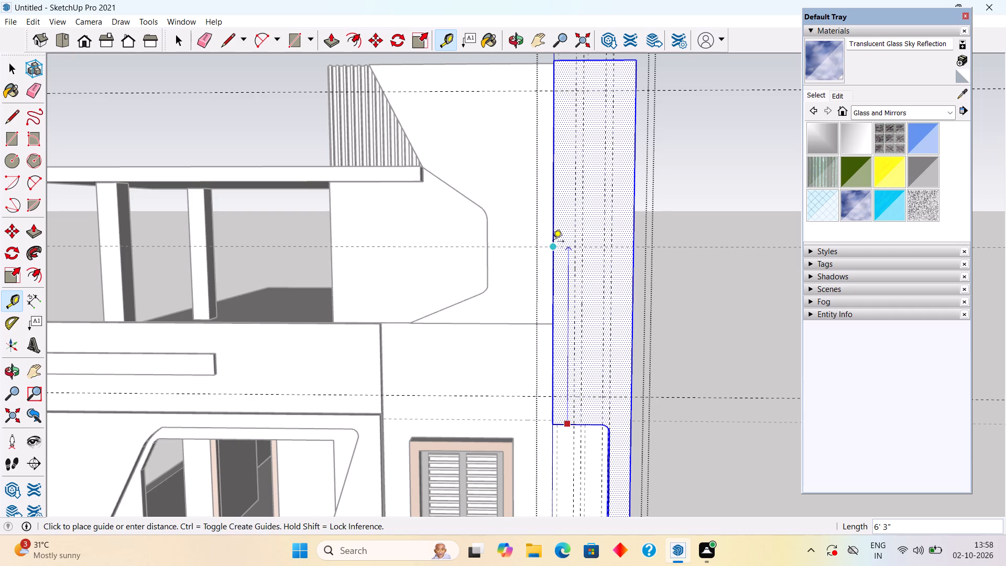
# Place horizontal guides 2' above and 2' below the mid-height guide on the strip.
pyautogui.click(597, 248)
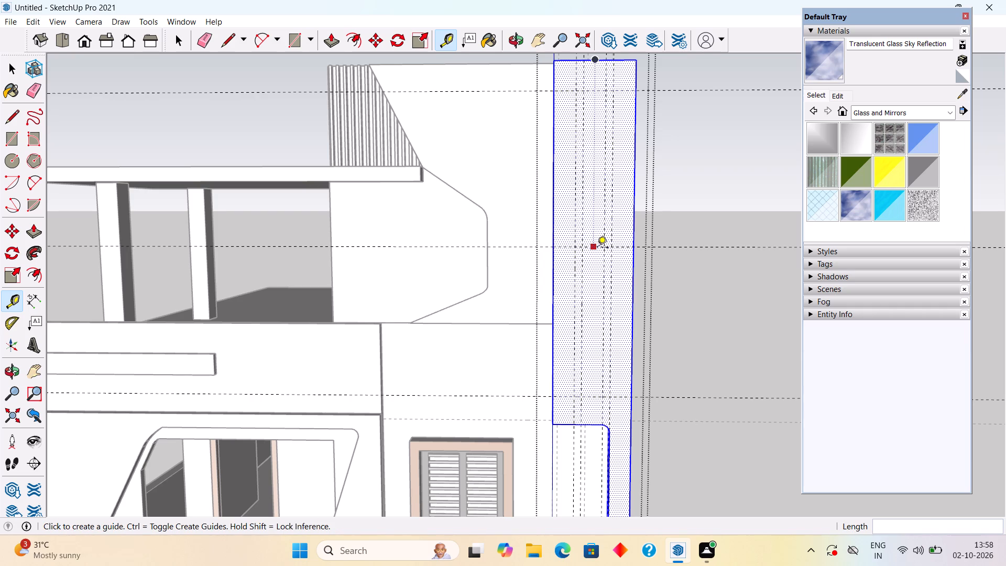
pyautogui.press('space')
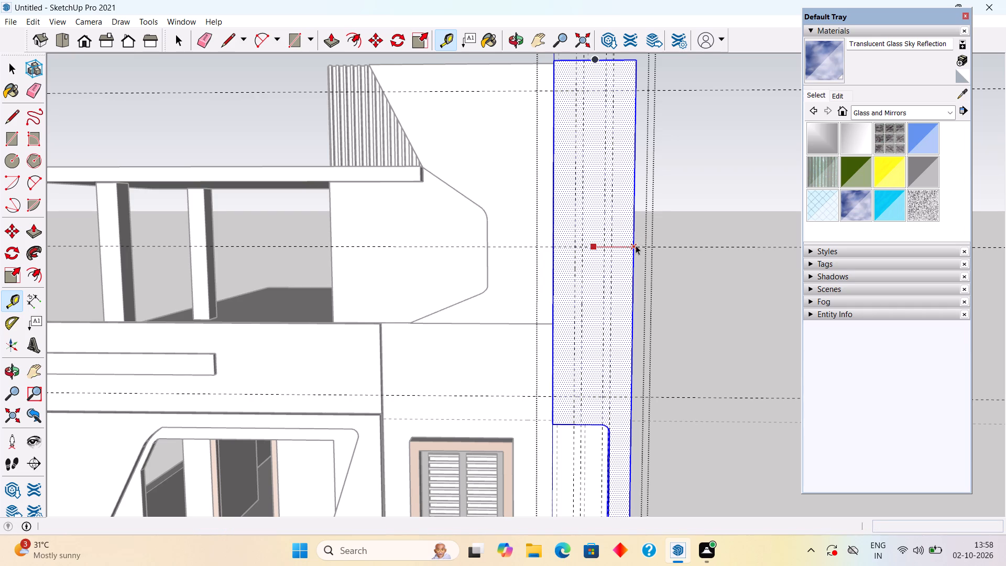
pyautogui.press('t')
pyautogui.click(669, 244)
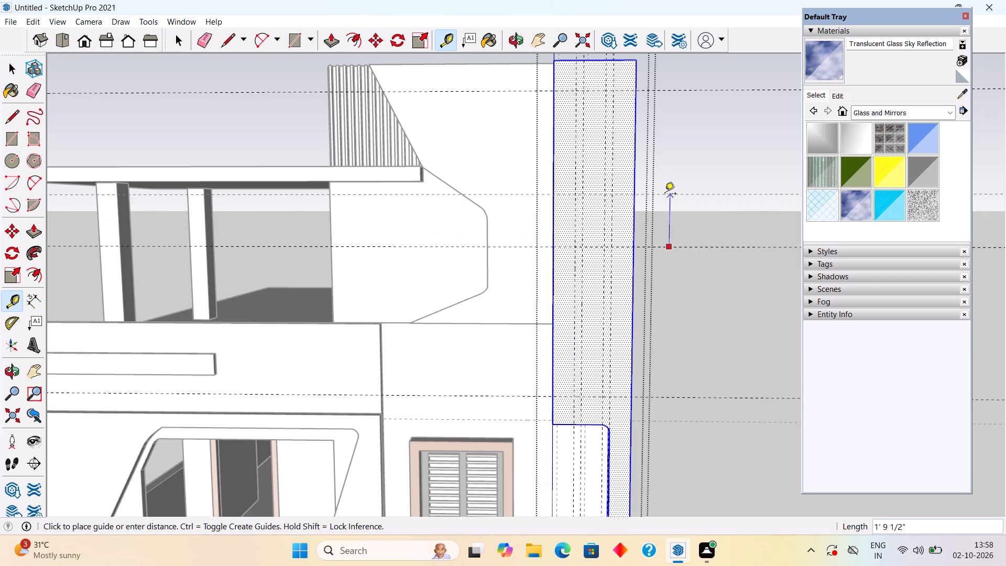
pyautogui.write("2'")
pyautogui.press('Return')
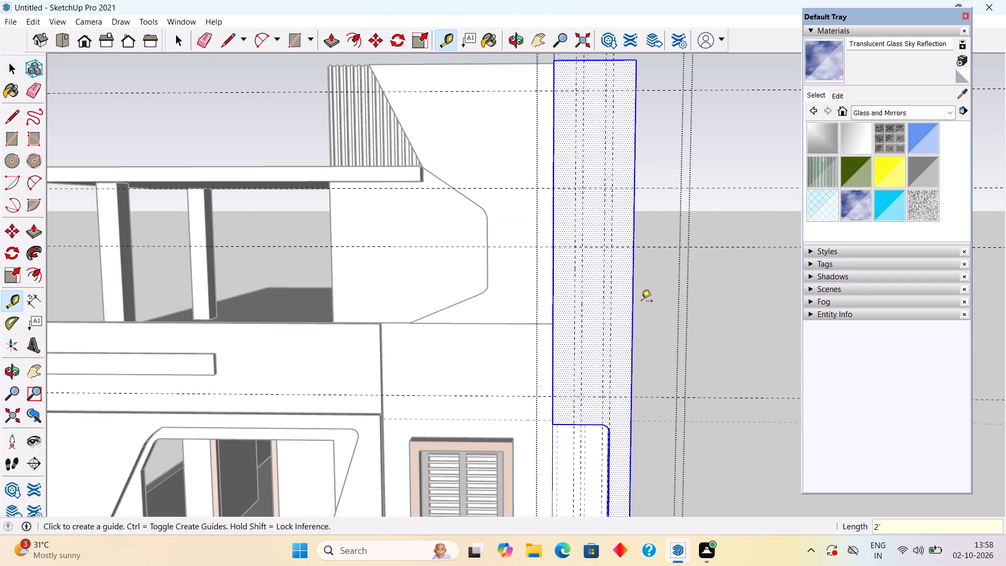
pyautogui.click(660, 248)
pyautogui.write("2'")
pyautogui.press('Return')
pyautogui.press('space')
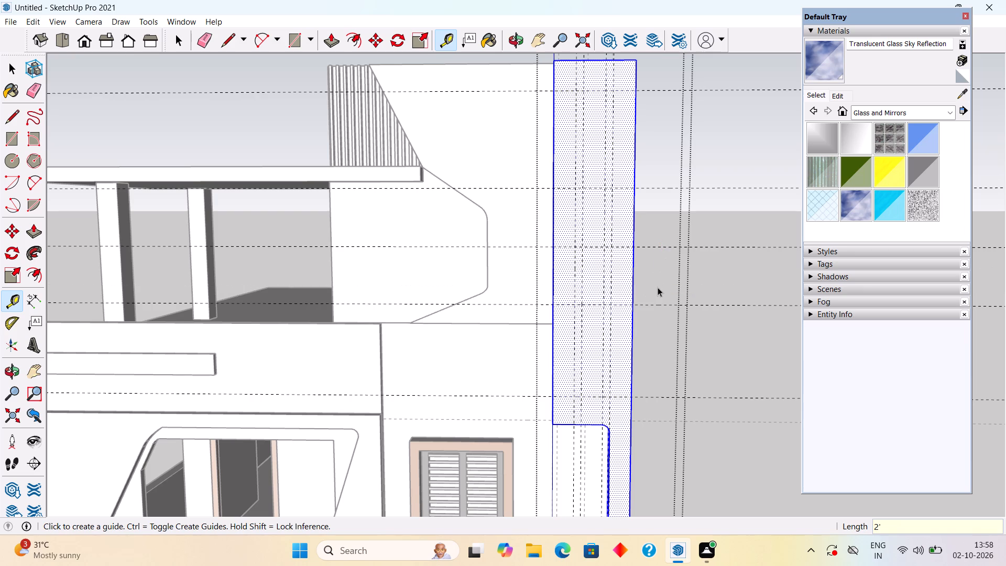
# Draw two staggered 7' 3" by 3" vertical rectangles between the guides, the outer one higher and the inner one lower.
pyautogui.press('r')
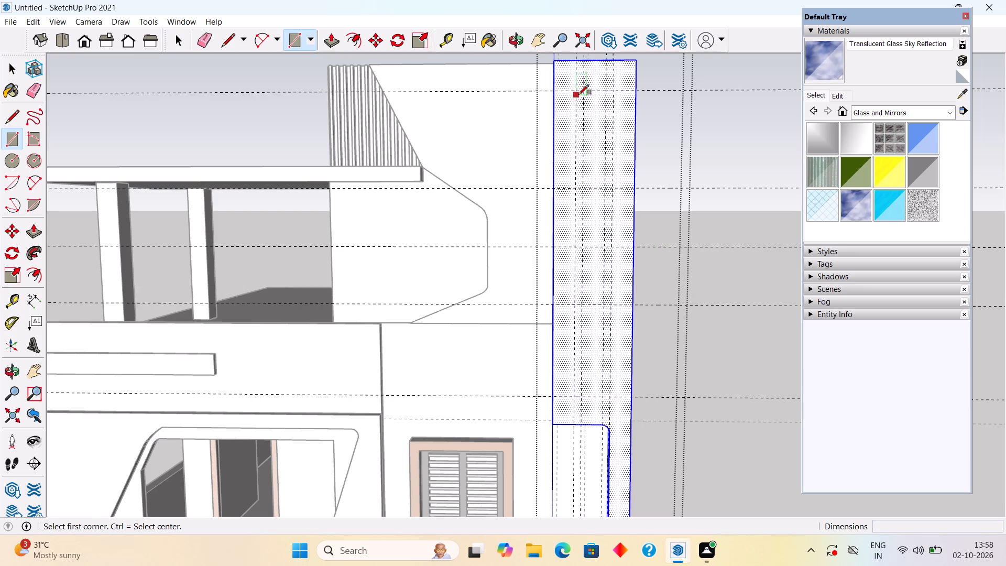
pyautogui.click(605, 92)
pyautogui.click(609, 304)
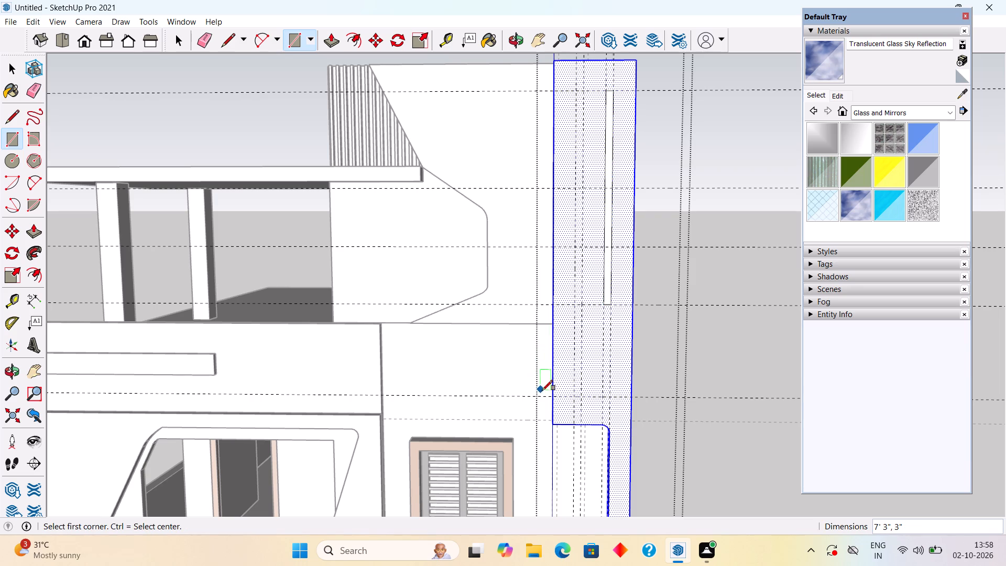
pyautogui.click(575, 396)
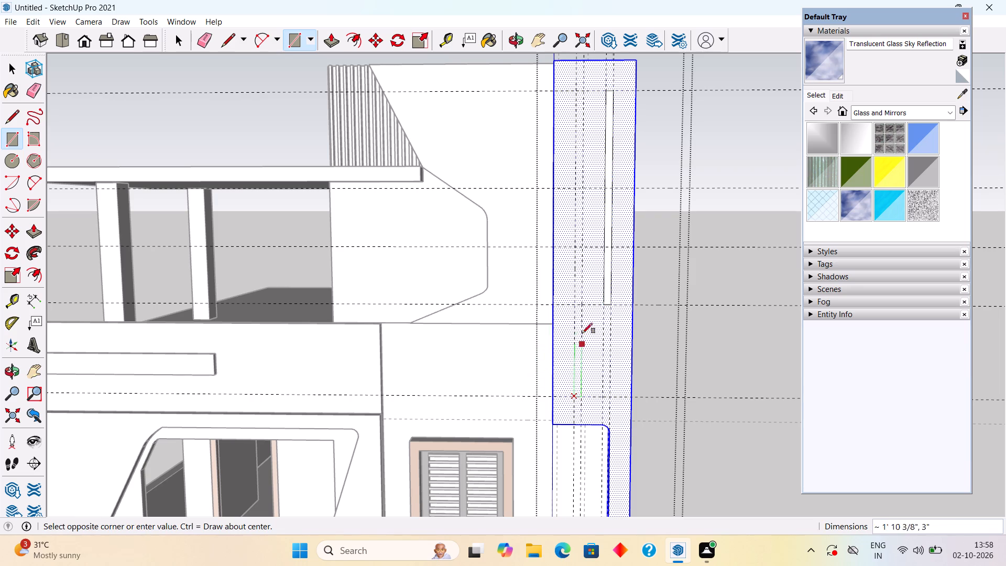
pyautogui.click(584, 188)
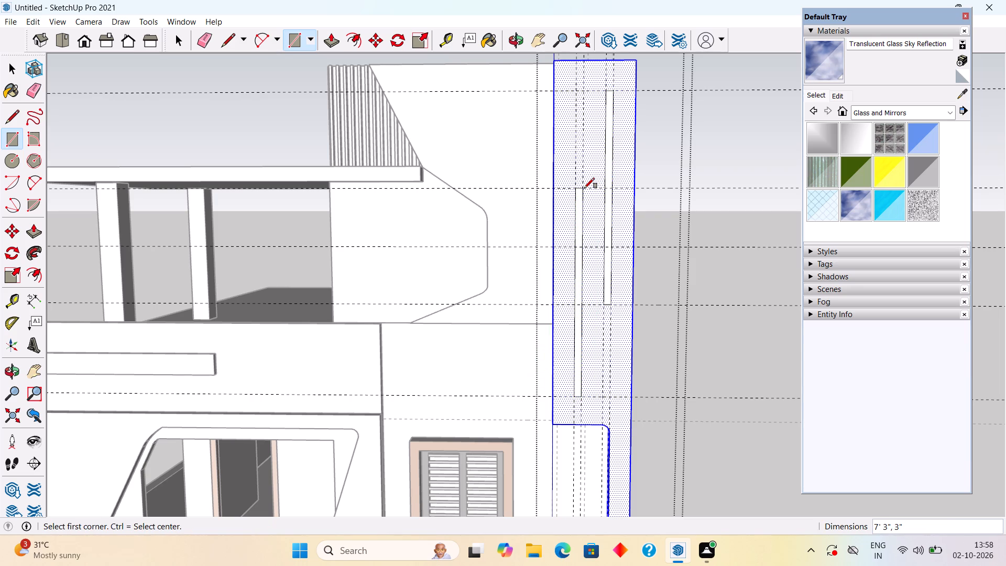
pyautogui.press('space')
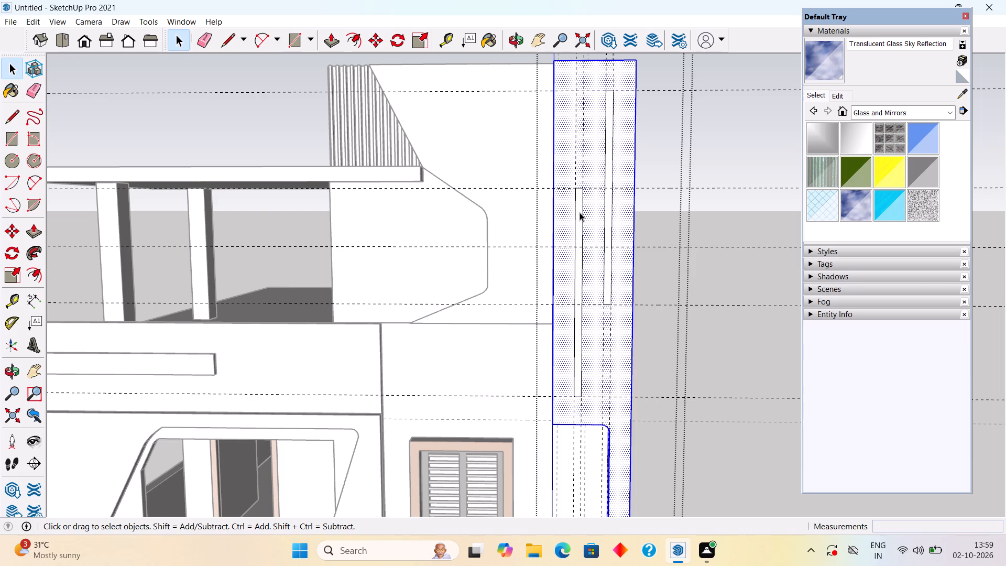
# Recess both narrow rectangles 6" into the strip with Push/Pull and leave the strip group.
pyautogui.click(579, 212)
pyautogui.scroll(10, 579, 212)
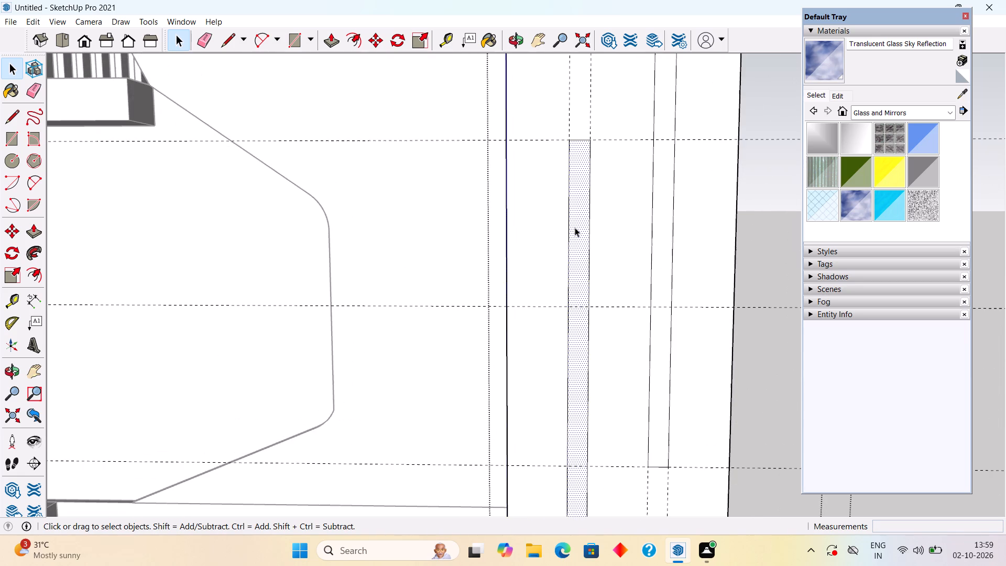
pyautogui.press('p')
pyautogui.moveTo(584, 237); pyautogui.dragTo(581, 224)
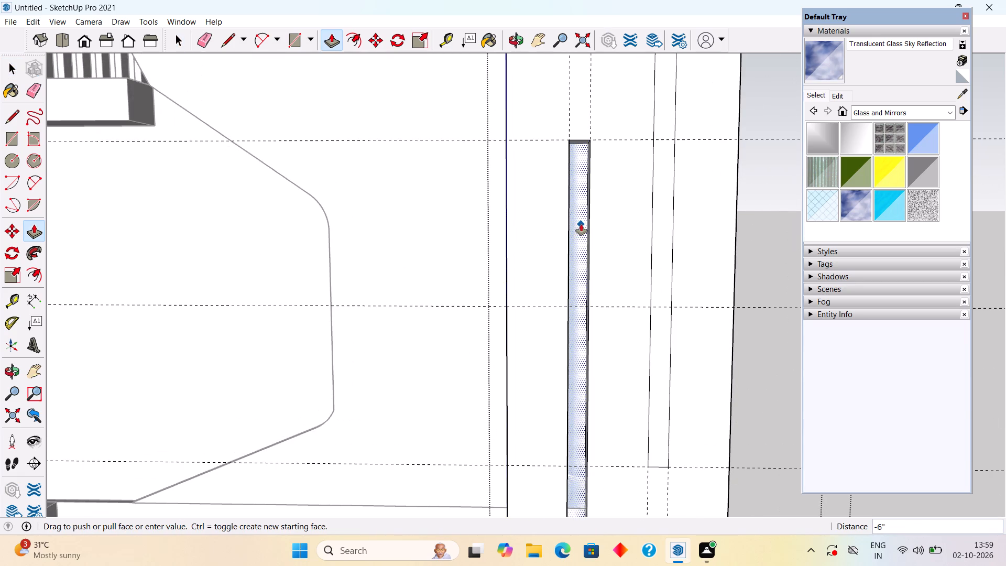
pyautogui.moveTo(581, 224); pyautogui.dragTo(581, 223)
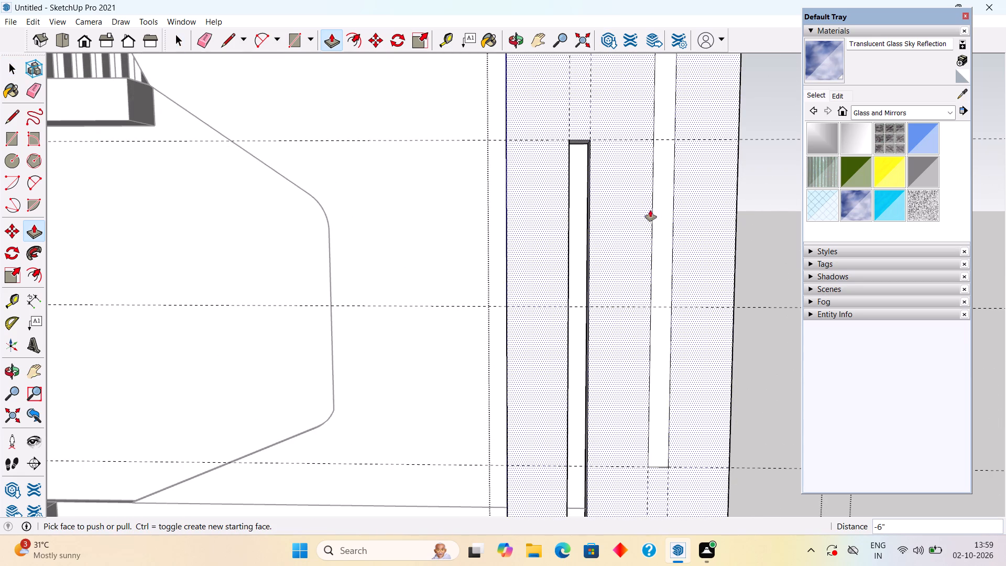
pyautogui.doubleClick(660, 205)
pyautogui.press('space')
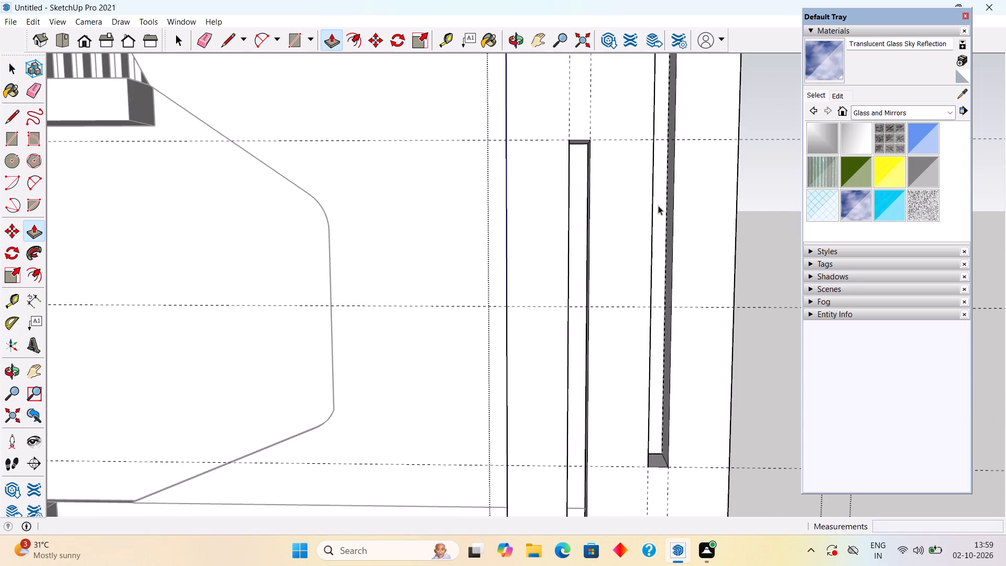
pyautogui.scroll(-19, 658, 205)
pyautogui.click(714, 97)
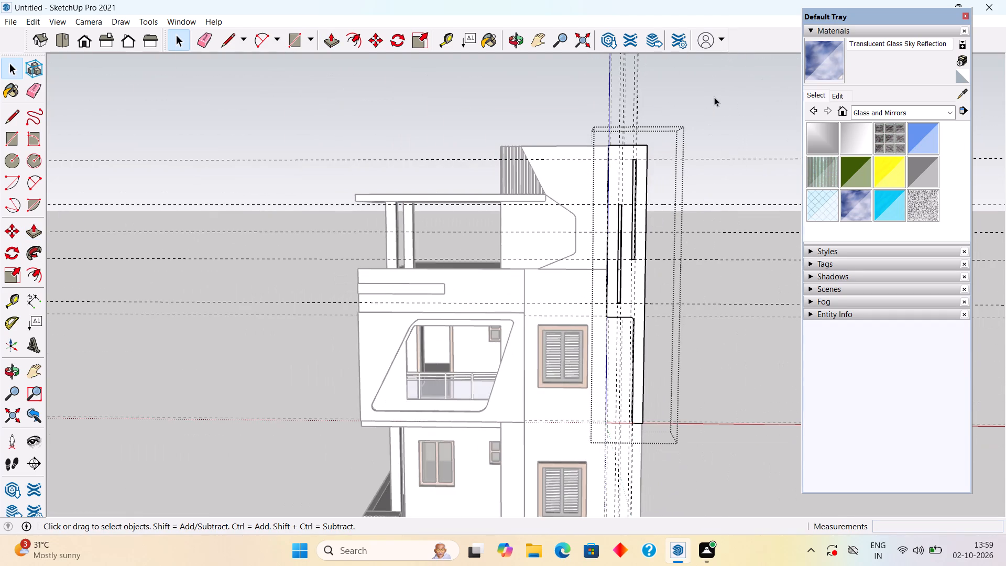
# Delete all guides from the model.
pyautogui.moveTo(648, 297); pyautogui.dragTo(607, 266, button='middle')
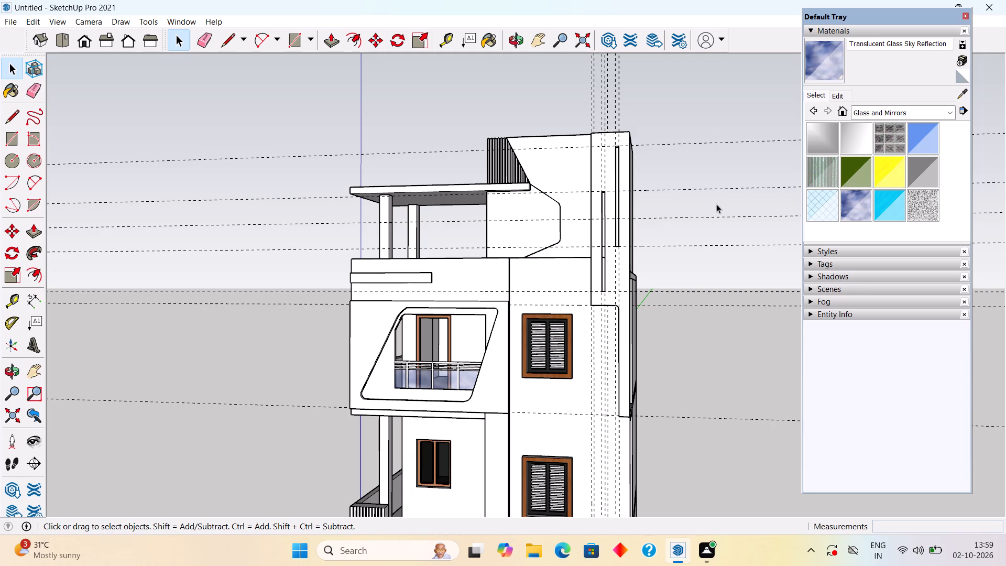
pyautogui.click(659, 104)
pyautogui.scroll(-9, 626, 398)
pyautogui.scroll(3, 651, 438)
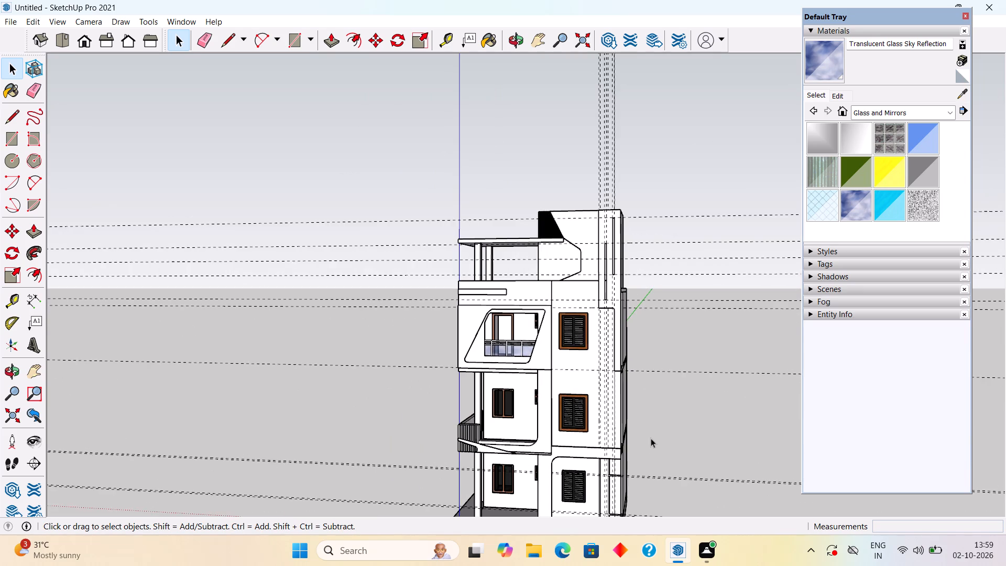
pyautogui.moveTo(643, 451); pyautogui.dragTo(712, 406, button='middle')
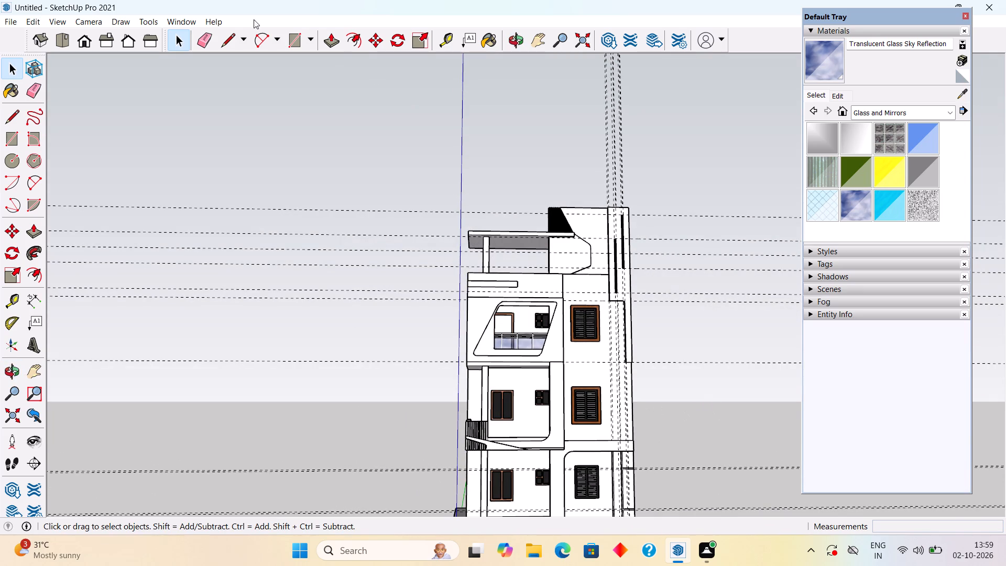
pyautogui.click(27, 23)
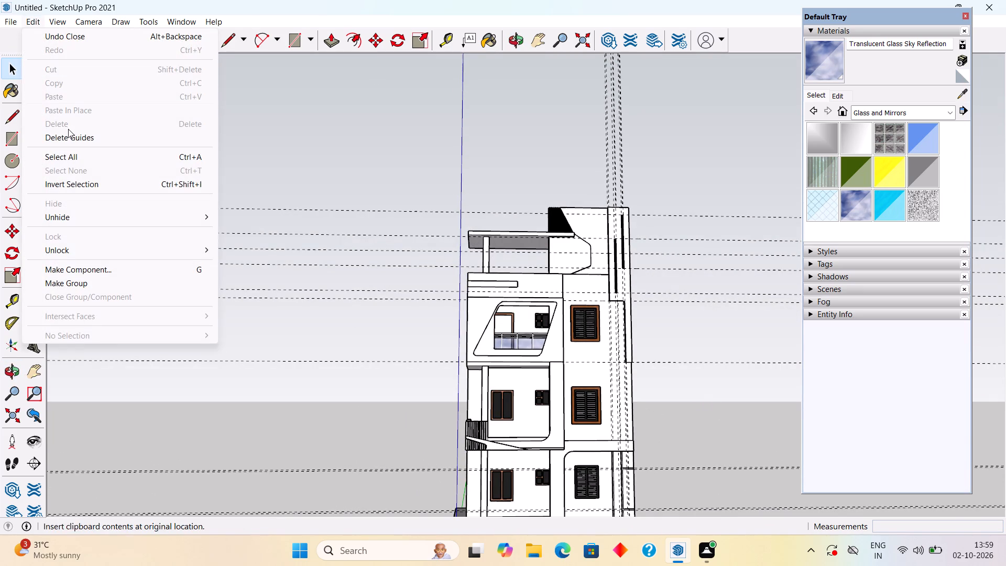
pyautogui.click(69, 133)
# Place a vertical guide from the front wall's outer edge in line with the inner bottom corner of the strip's wide part.
pyautogui.scroll(-5, 512, 449)
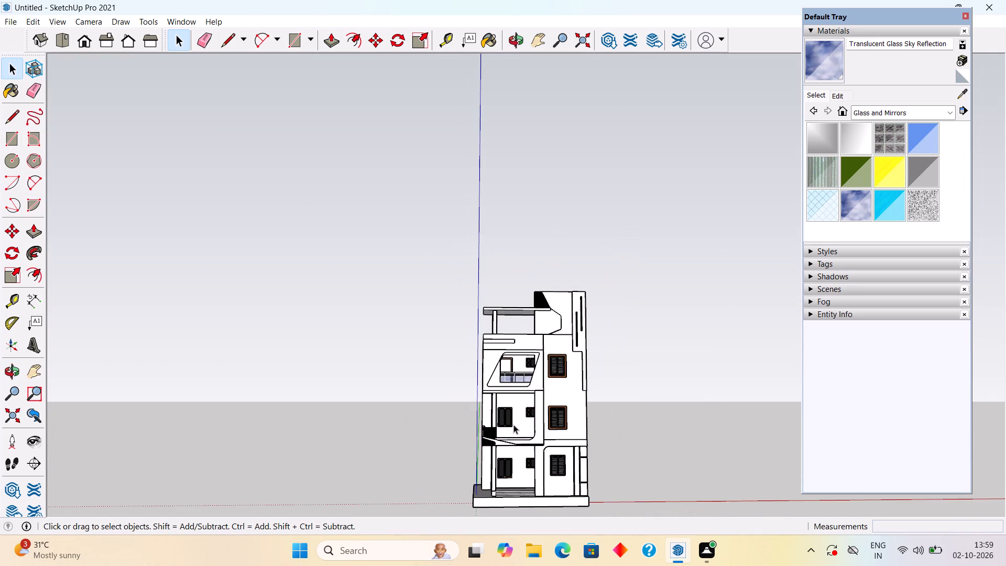
pyautogui.scroll(5, 542, 507)
pyautogui.scroll(4, 619, 517)
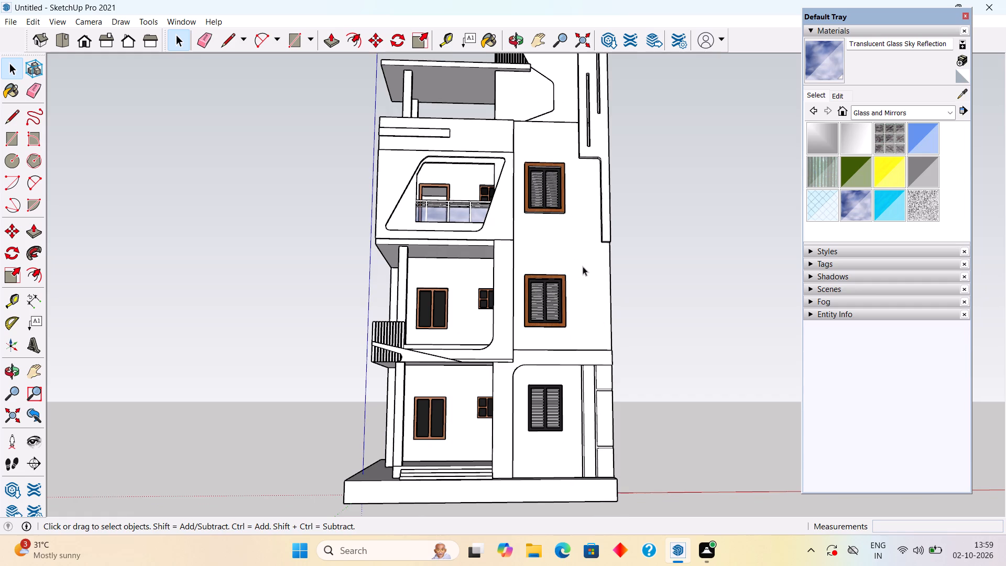
pyautogui.moveTo(583, 266); pyautogui.dragTo(562, 355, button='middle')
pyautogui.scroll(2, 597, 230)
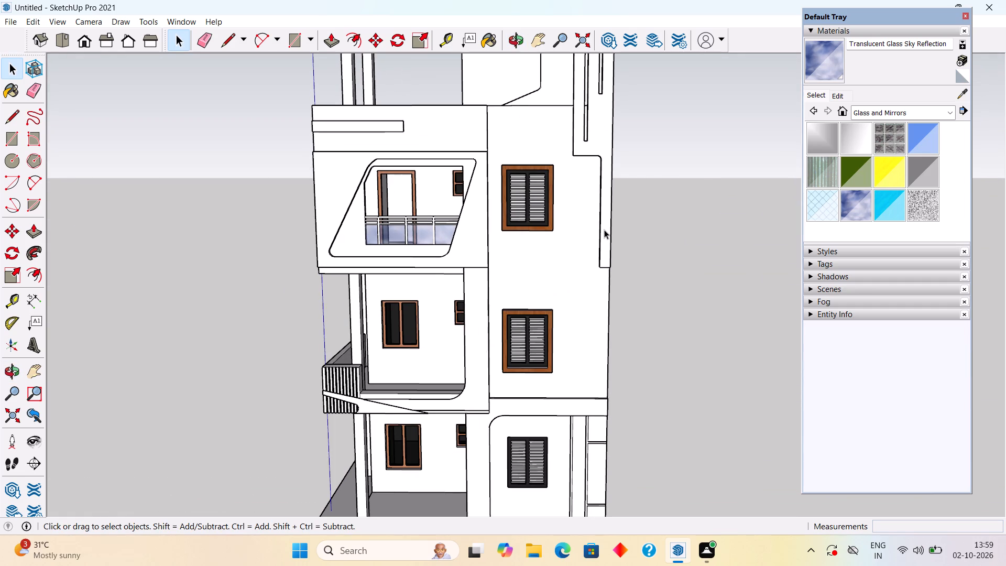
pyautogui.press('t')
pyautogui.click(606, 289)
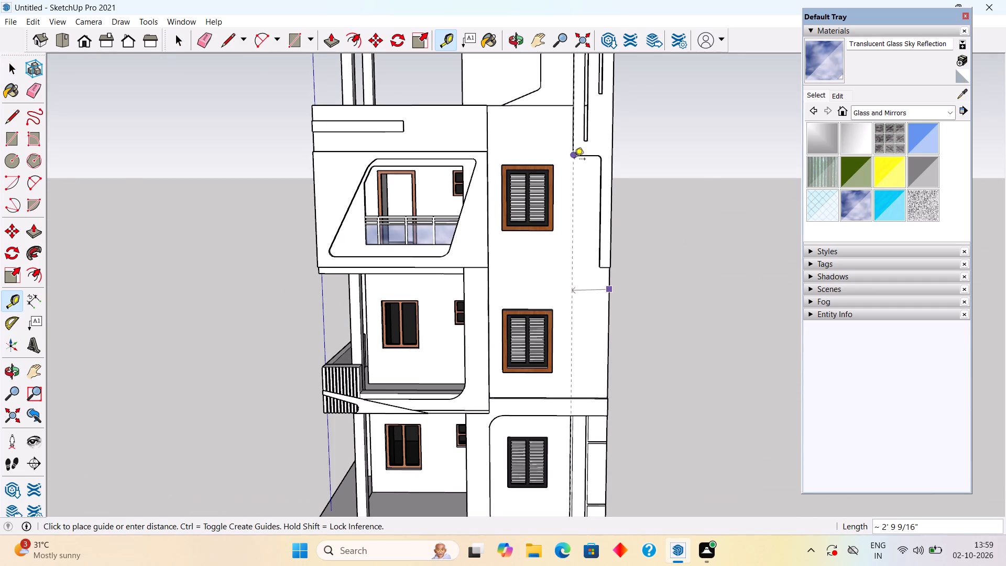
pyautogui.scroll(13, 573, 166)
pyautogui.scroll(8, 572, 147)
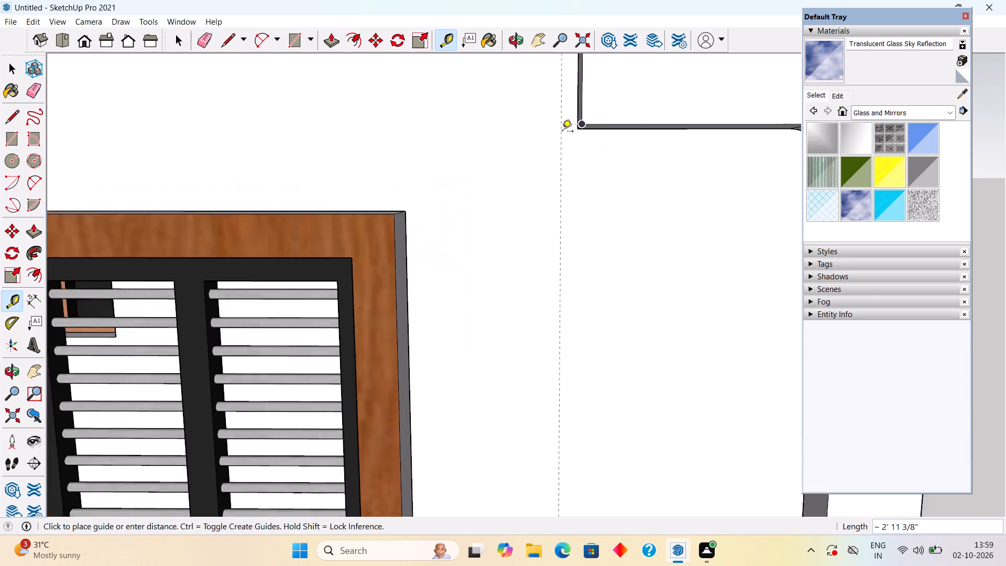
pyautogui.scroll(6, 562, 132)
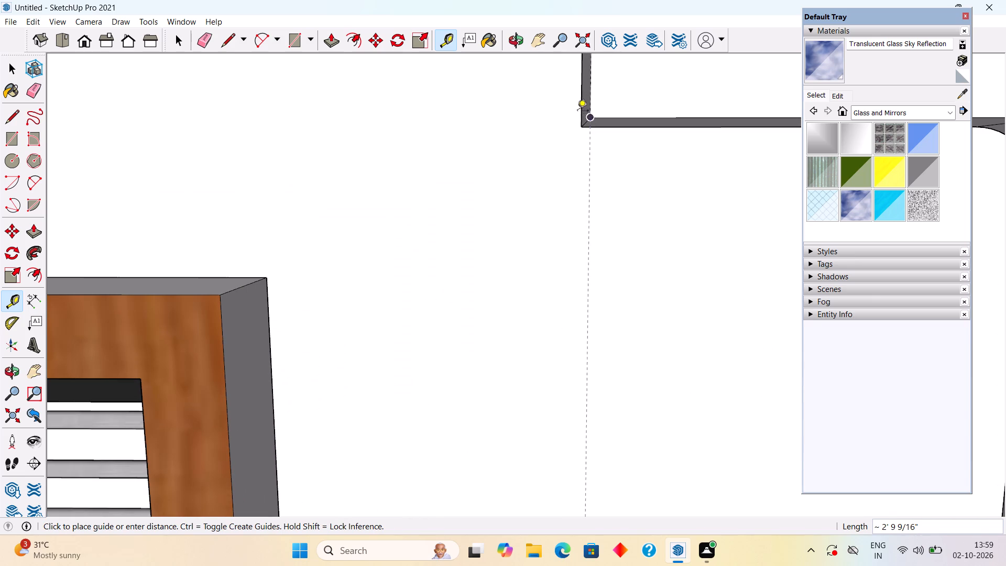
pyautogui.click(581, 108)
pyautogui.press('space')
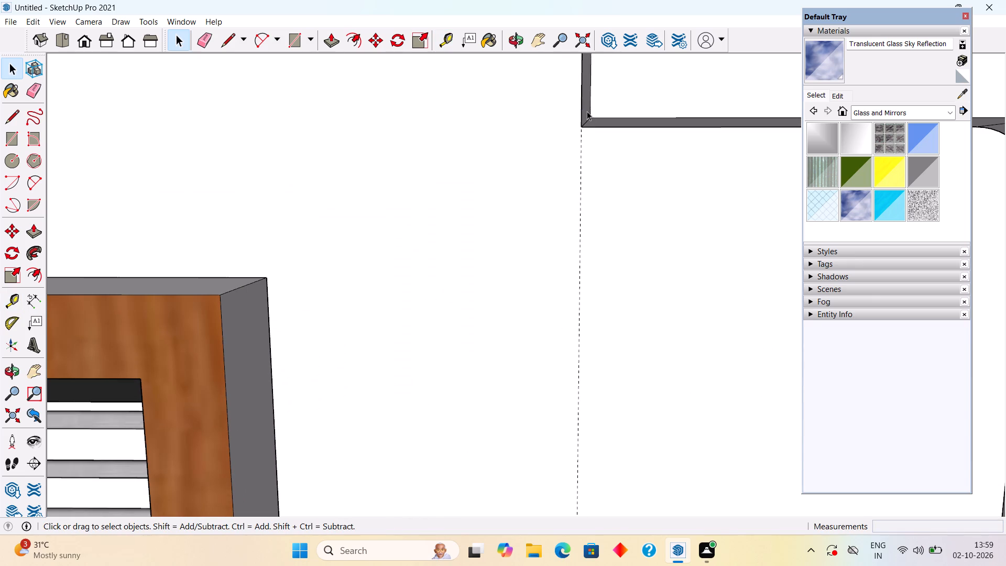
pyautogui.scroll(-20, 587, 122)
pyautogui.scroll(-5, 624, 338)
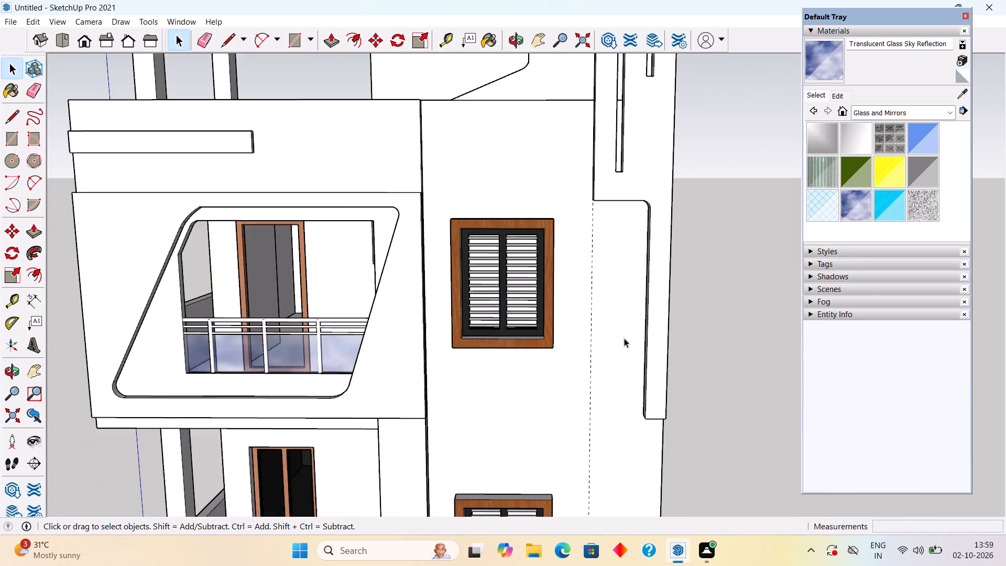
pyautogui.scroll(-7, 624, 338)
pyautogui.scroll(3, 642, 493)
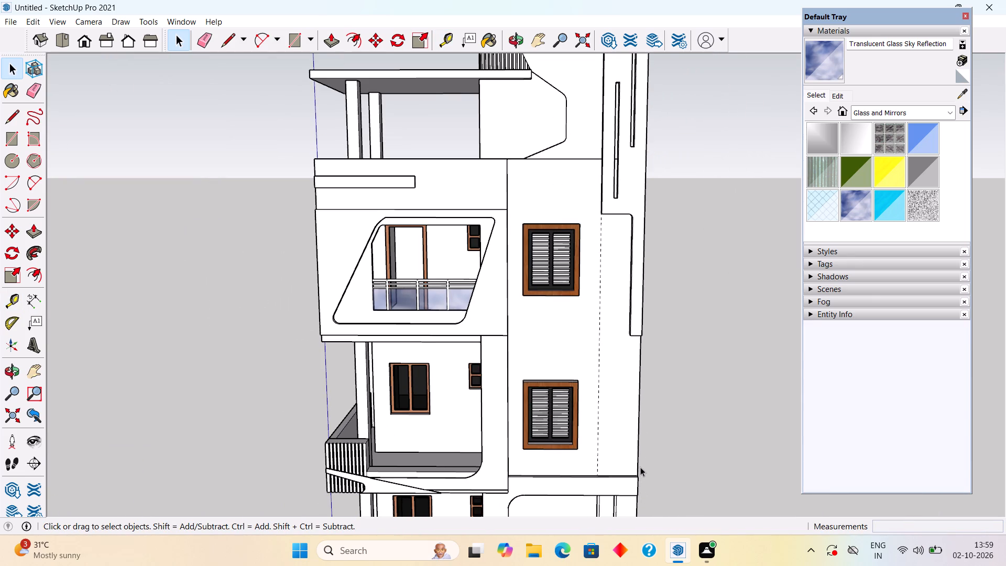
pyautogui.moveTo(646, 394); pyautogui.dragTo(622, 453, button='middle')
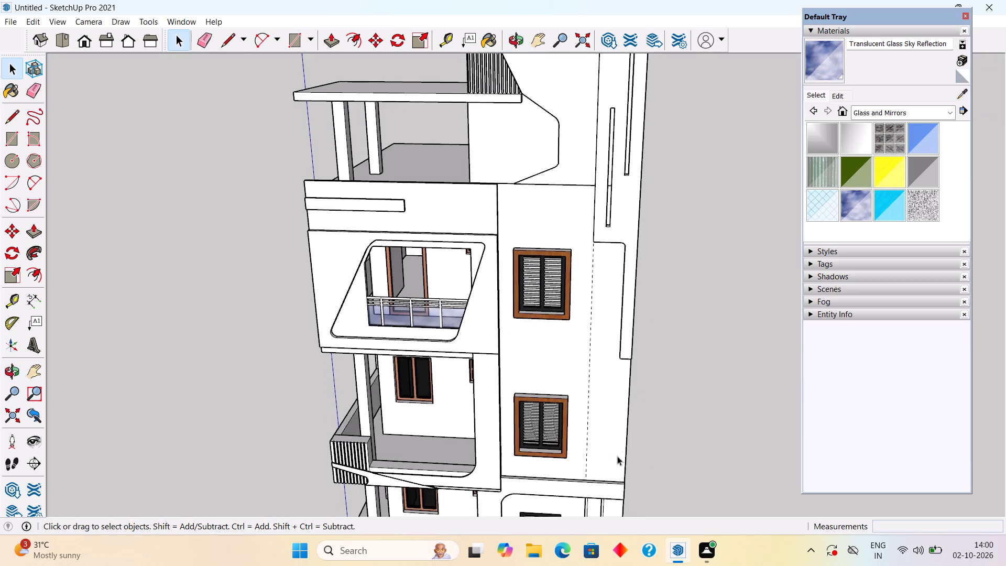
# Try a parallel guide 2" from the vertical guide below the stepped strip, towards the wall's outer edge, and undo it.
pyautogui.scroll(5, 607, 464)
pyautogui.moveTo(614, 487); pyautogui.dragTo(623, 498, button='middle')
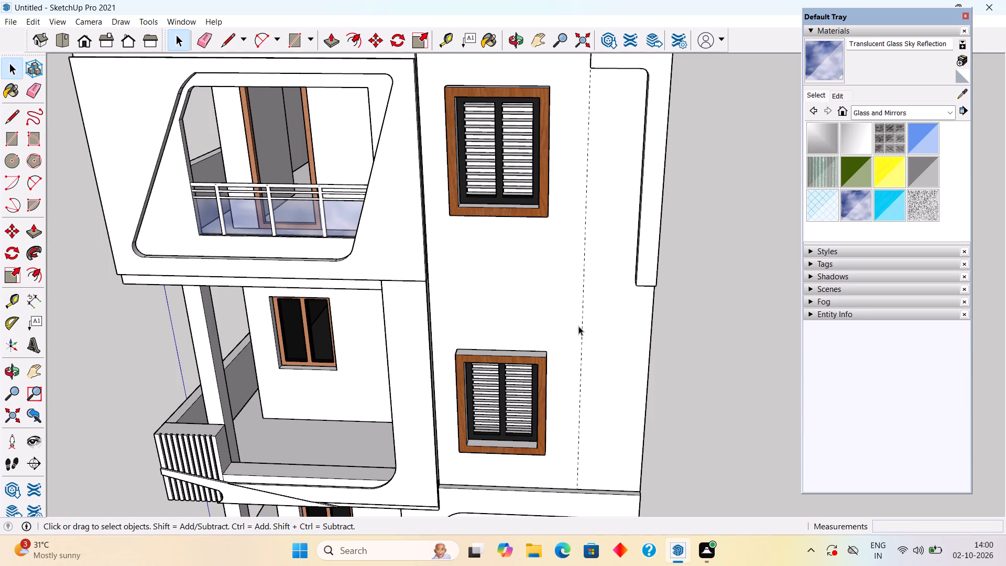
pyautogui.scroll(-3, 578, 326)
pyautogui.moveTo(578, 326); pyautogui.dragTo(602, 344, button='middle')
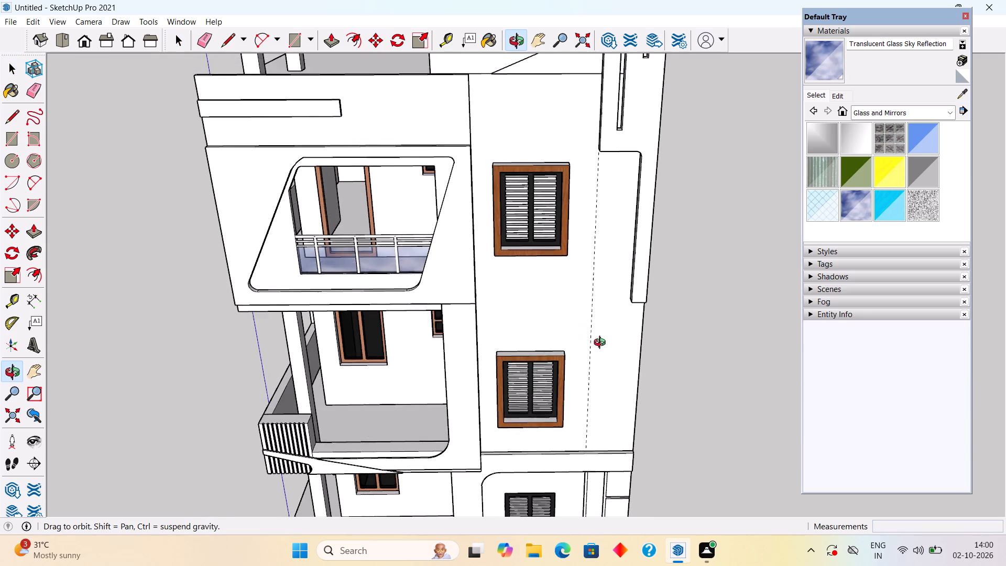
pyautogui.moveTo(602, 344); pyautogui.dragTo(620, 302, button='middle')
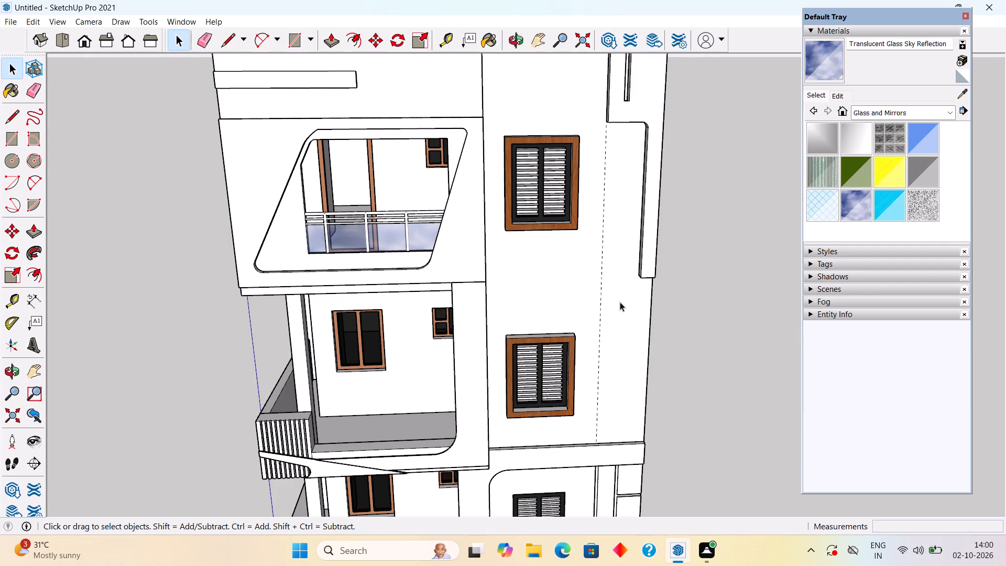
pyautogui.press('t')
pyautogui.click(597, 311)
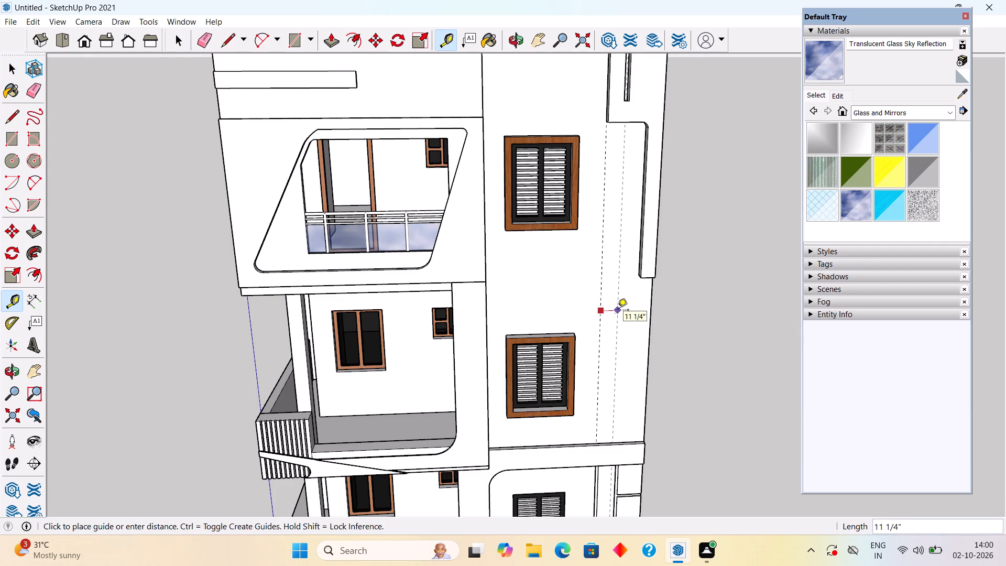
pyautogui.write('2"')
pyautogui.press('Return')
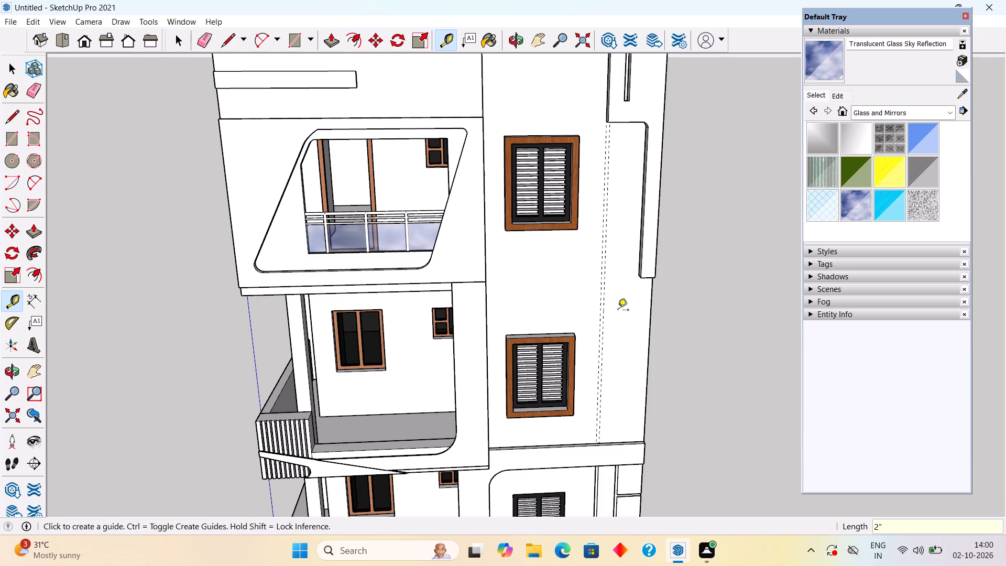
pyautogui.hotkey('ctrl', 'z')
# Place a parallel guide 3" from the vertical guide, towards the wall's outer edge.
pyautogui.click(599, 338)
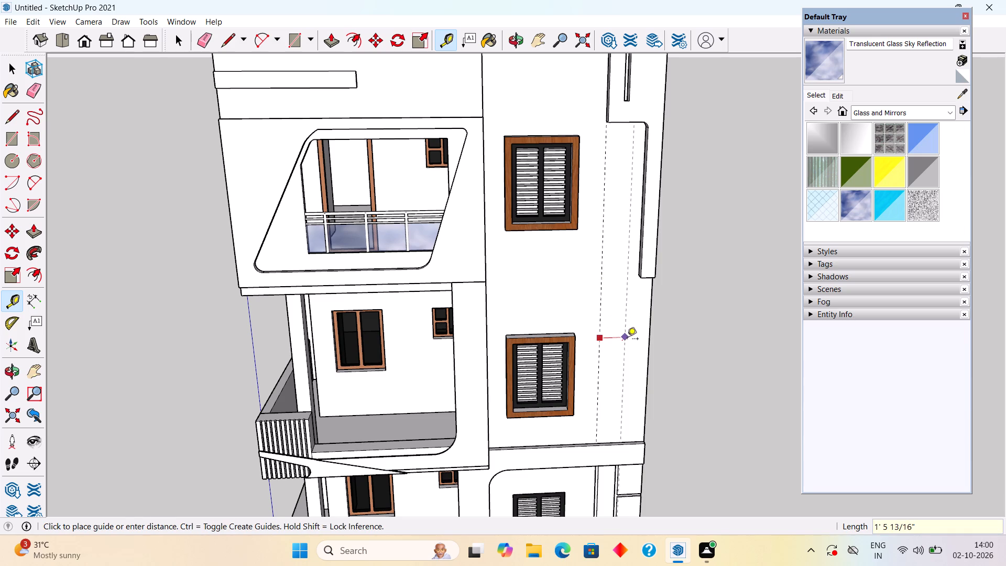
pyautogui.write('3"')
pyautogui.press('Return')
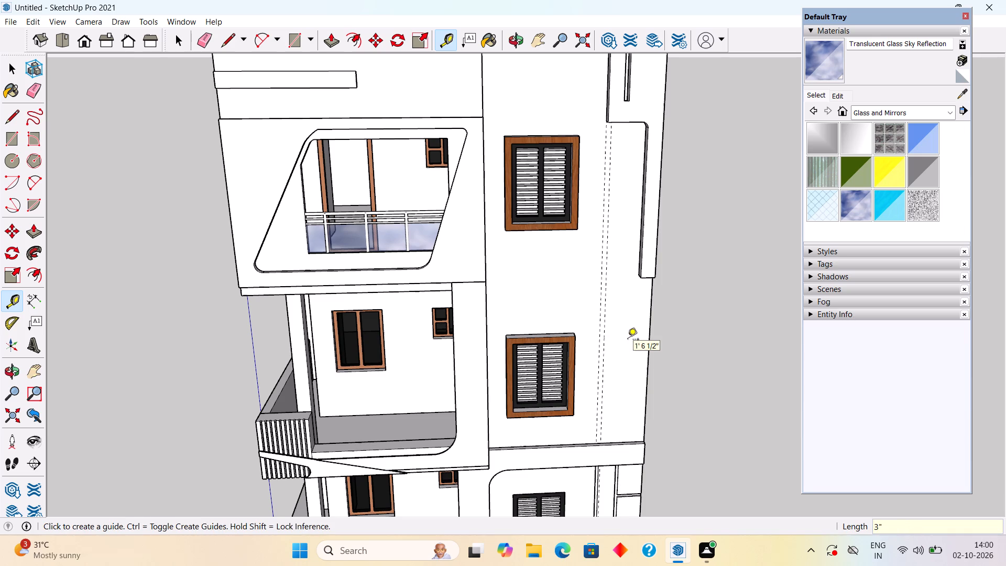
pyautogui.scroll(1, 623, 341)
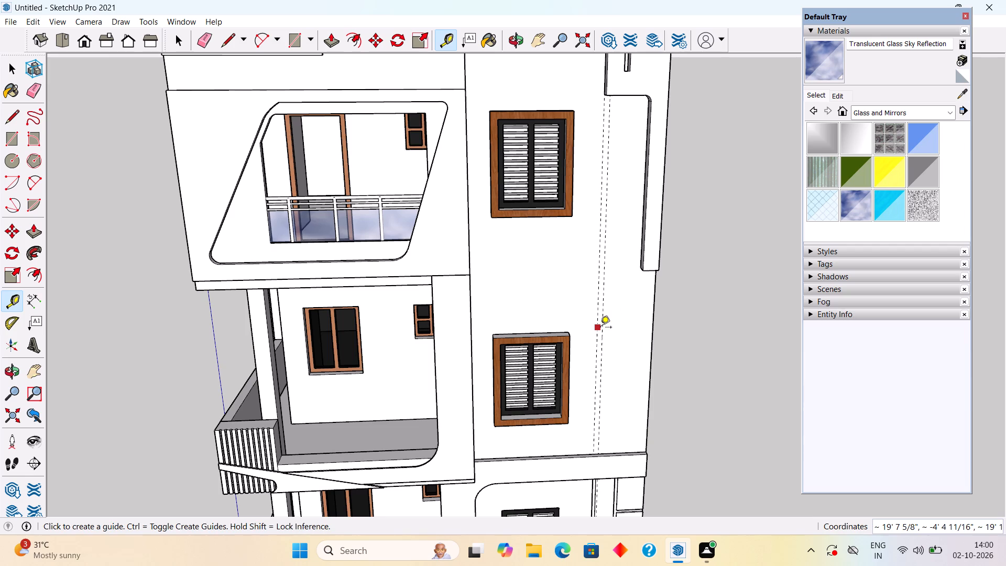
pyautogui.press('space')
# Draw a rectangle 3" wide and about 17' 9" high between the two guides, from the strip's inner bottom corner down to the ledge.
pyautogui.scroll(3, 641, 235)
pyautogui.scroll(-8, 642, 239)
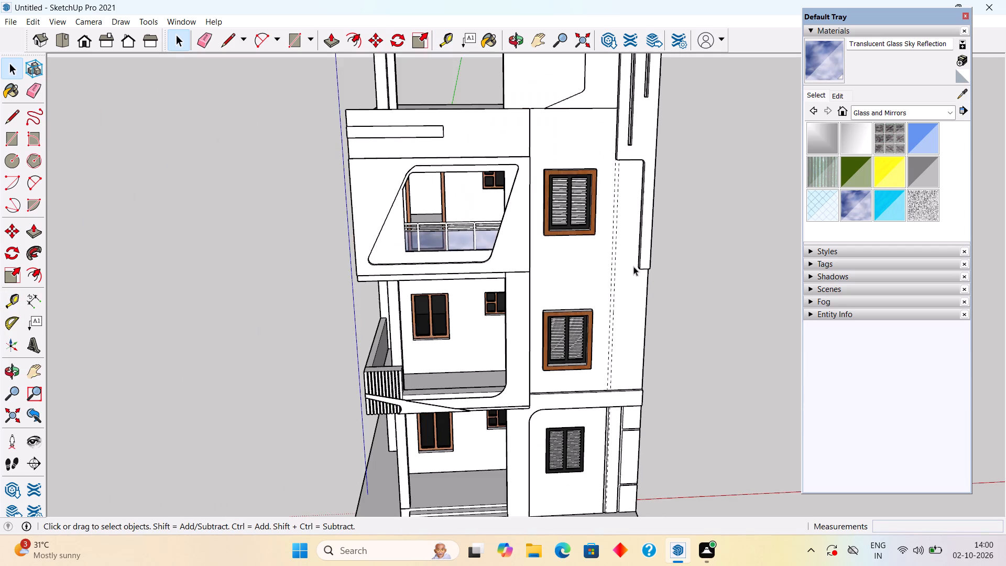
pyautogui.moveTo(641, 152); pyautogui.dragTo(642, 83, button='middle')
pyautogui.scroll(5, 583, 158)
pyautogui.scroll(1, 620, 134)
pyautogui.moveTo(620, 134); pyautogui.dragTo(625, 85, button='middle')
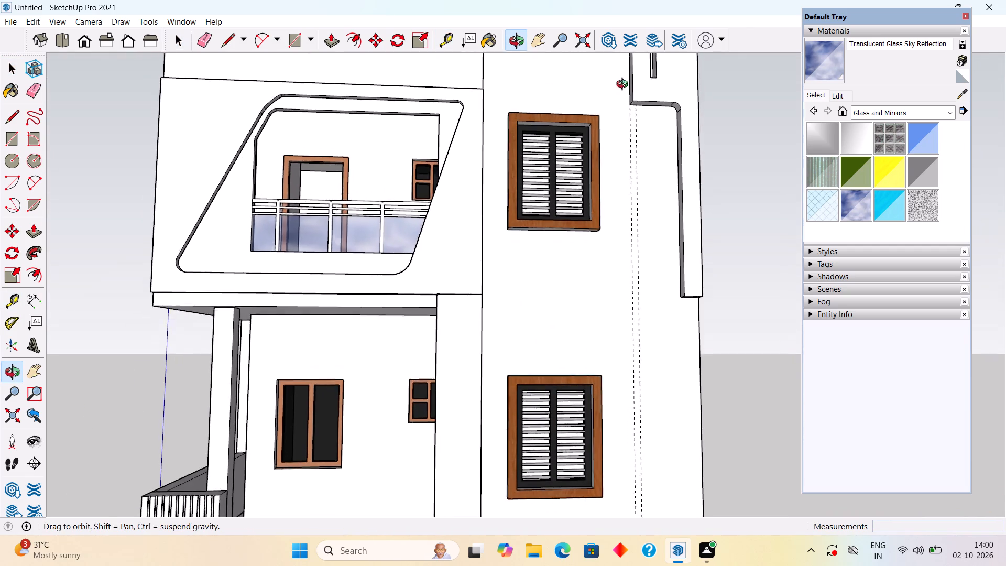
pyautogui.moveTo(625, 85); pyautogui.dragTo(625, 85, button='middle')
pyautogui.scroll(2, 644, 104)
pyautogui.press('r')
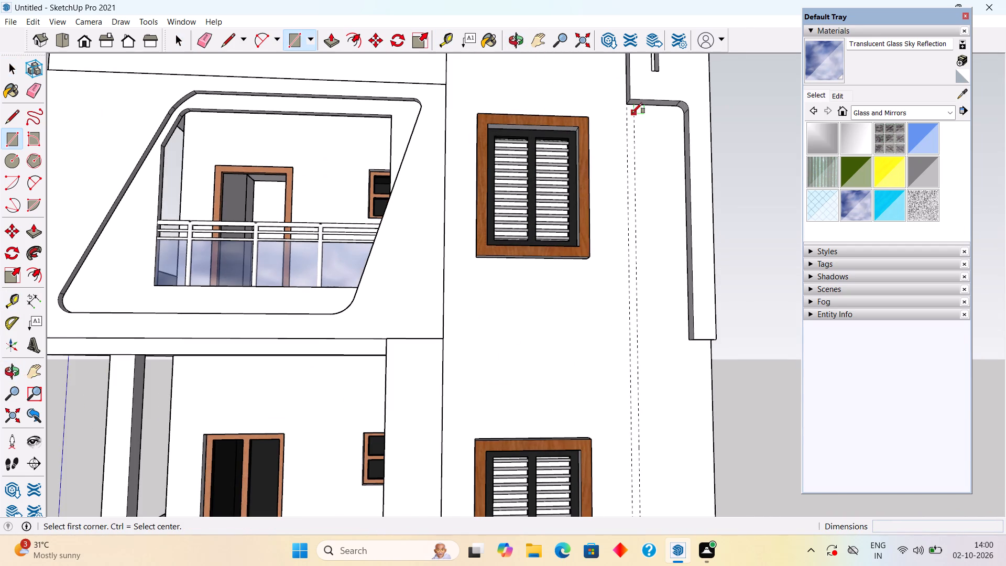
pyautogui.scroll(8, 629, 104)
pyautogui.click(629, 105)
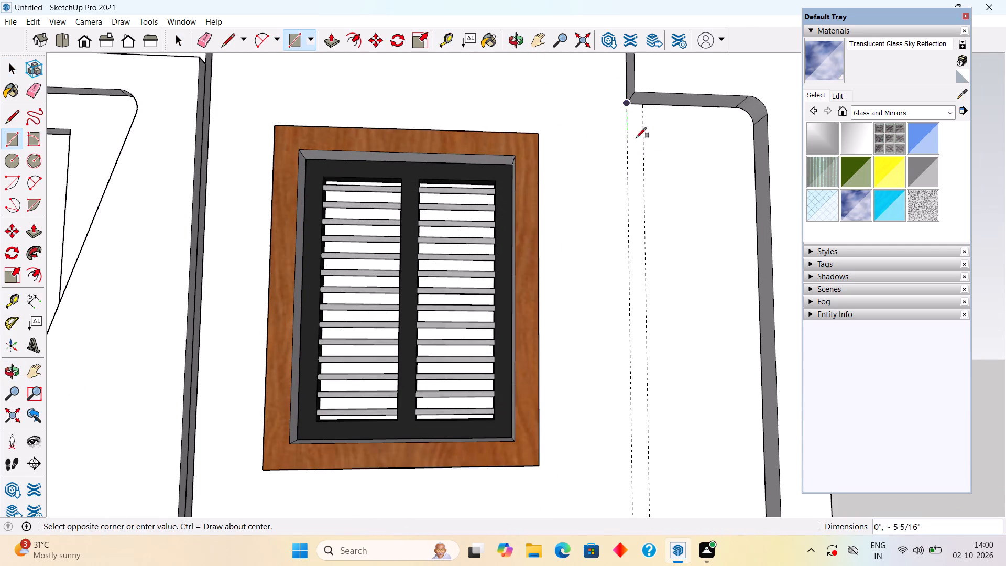
pyautogui.scroll(-17, 667, 220)
pyautogui.moveTo(682, 308); pyautogui.dragTo(682, 331, button='middle')
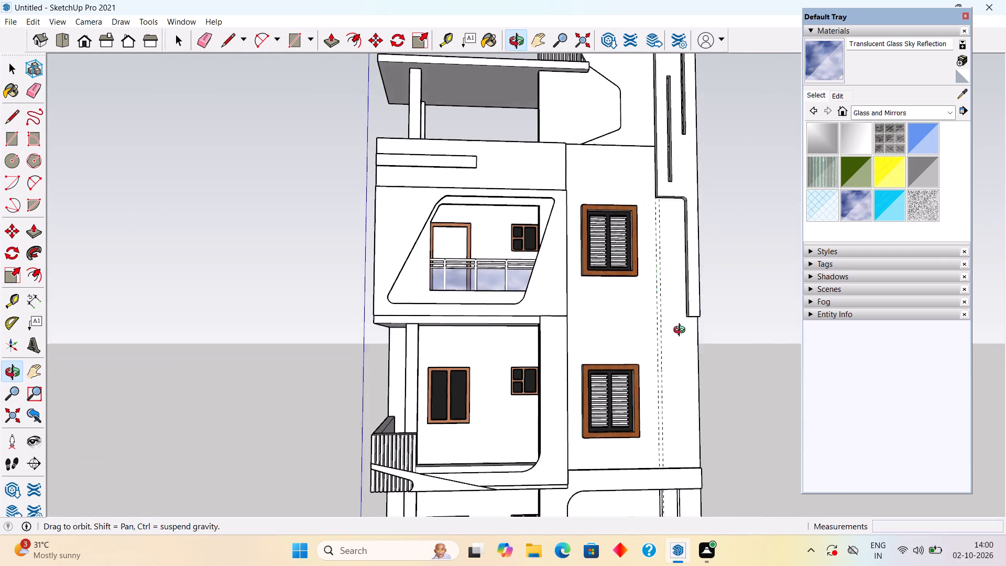
pyautogui.moveTo(682, 331); pyautogui.dragTo(652, 493, button='middle')
pyautogui.scroll(9, 643, 441)
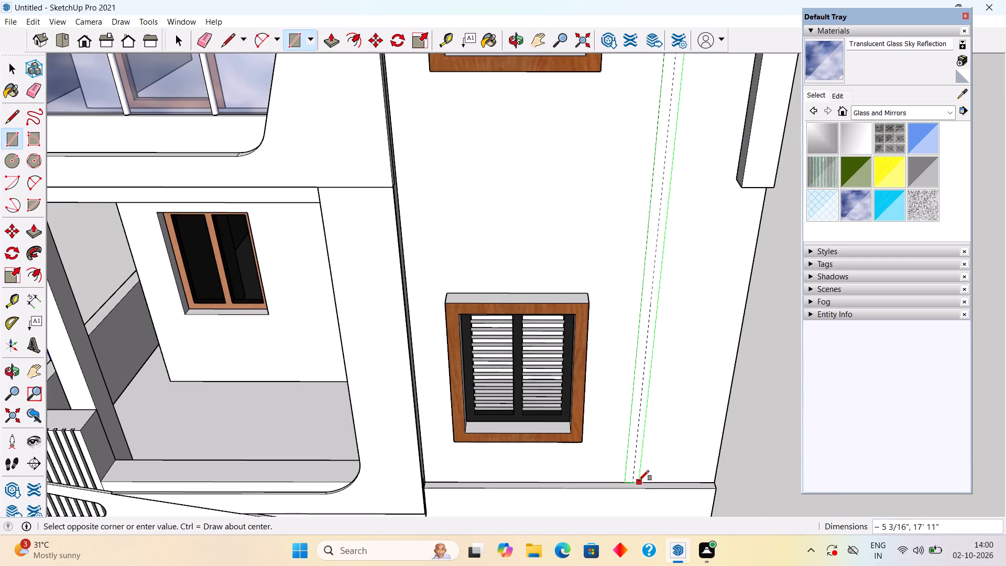
pyautogui.click(633, 479)
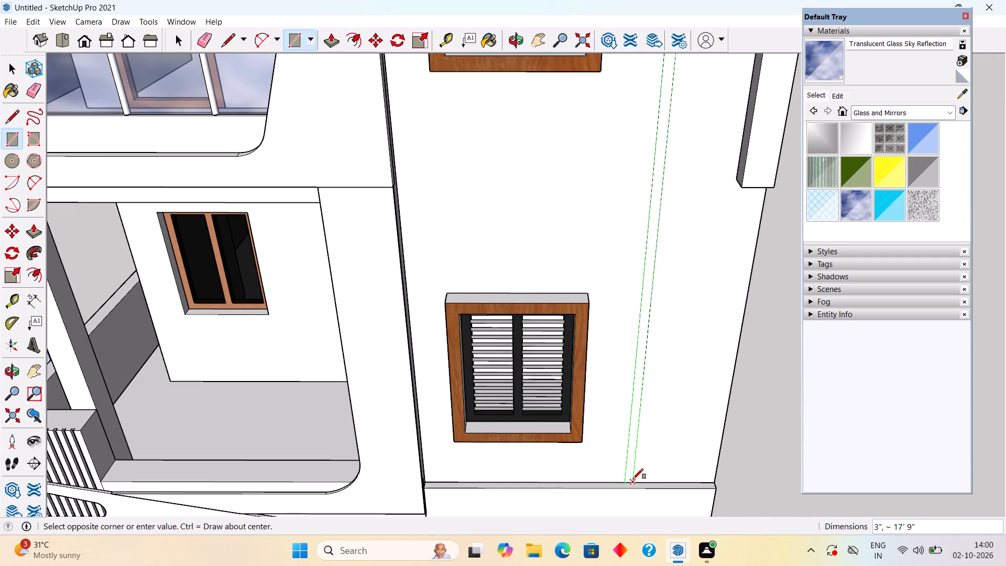
pyautogui.press('space')
# Pull the narrow vertical rectangle 2" out from the front wall with Push/Pull.
pyautogui.write('p')
pyautogui.click(635, 462)
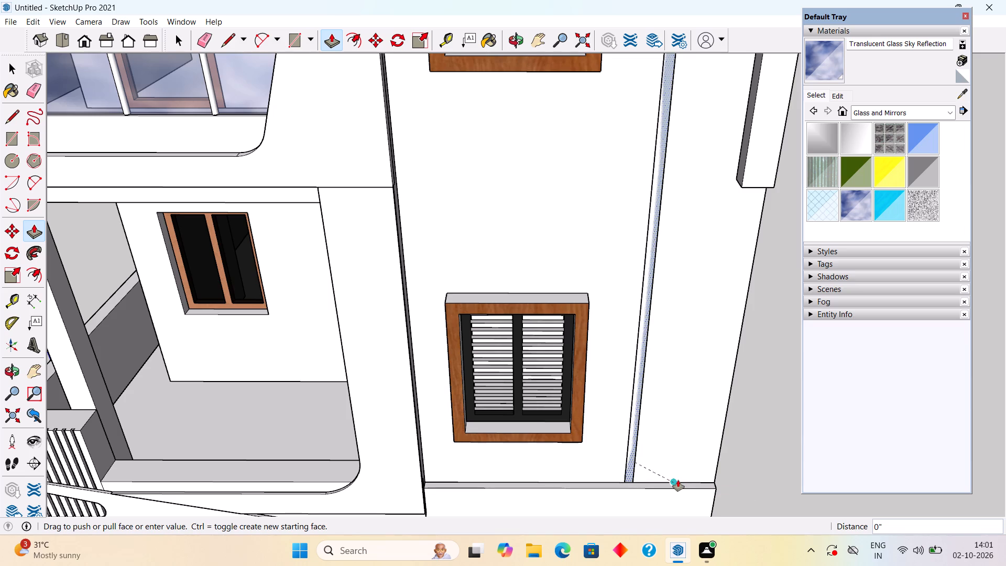
pyautogui.write('2"')
pyautogui.press('Return')
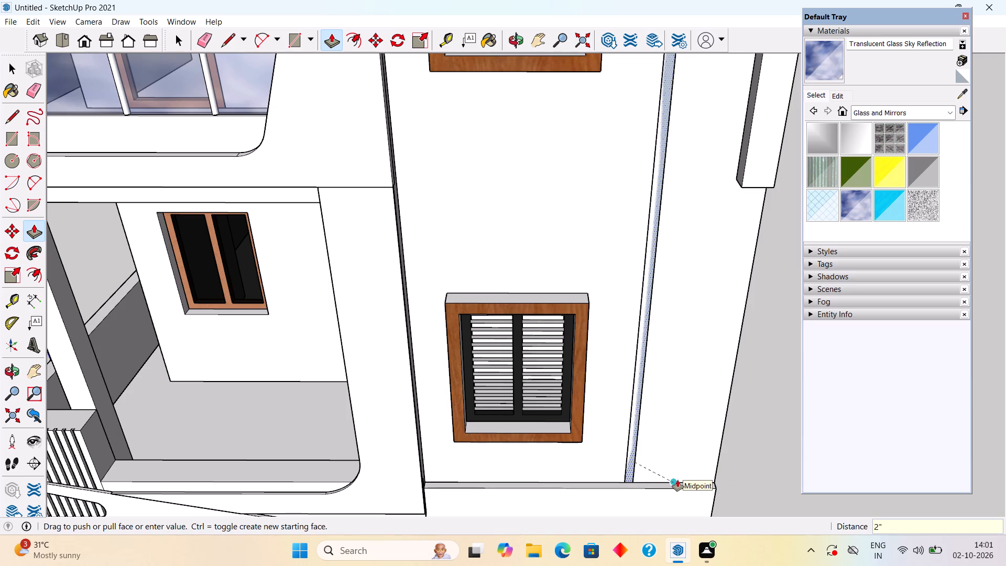
pyautogui.press('space')
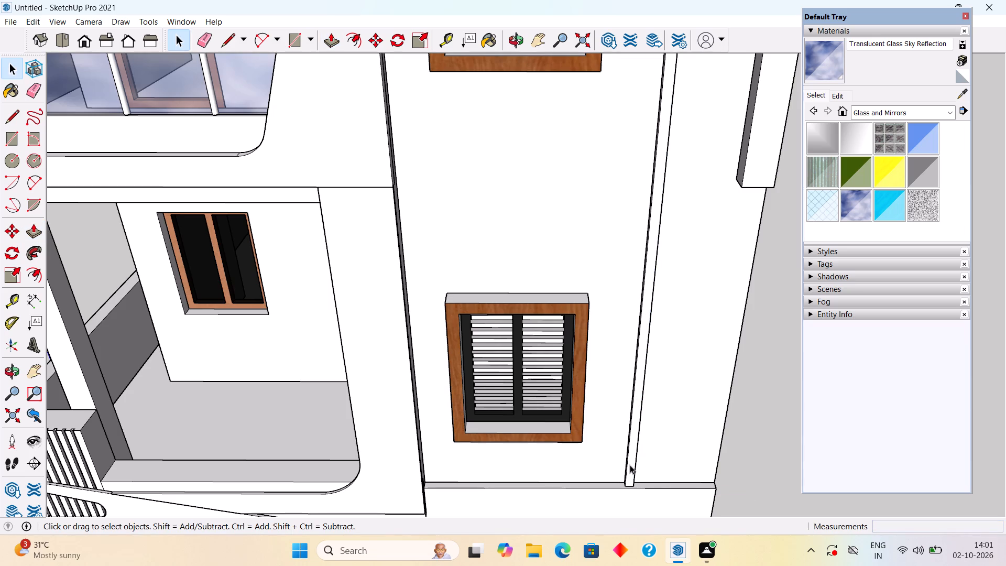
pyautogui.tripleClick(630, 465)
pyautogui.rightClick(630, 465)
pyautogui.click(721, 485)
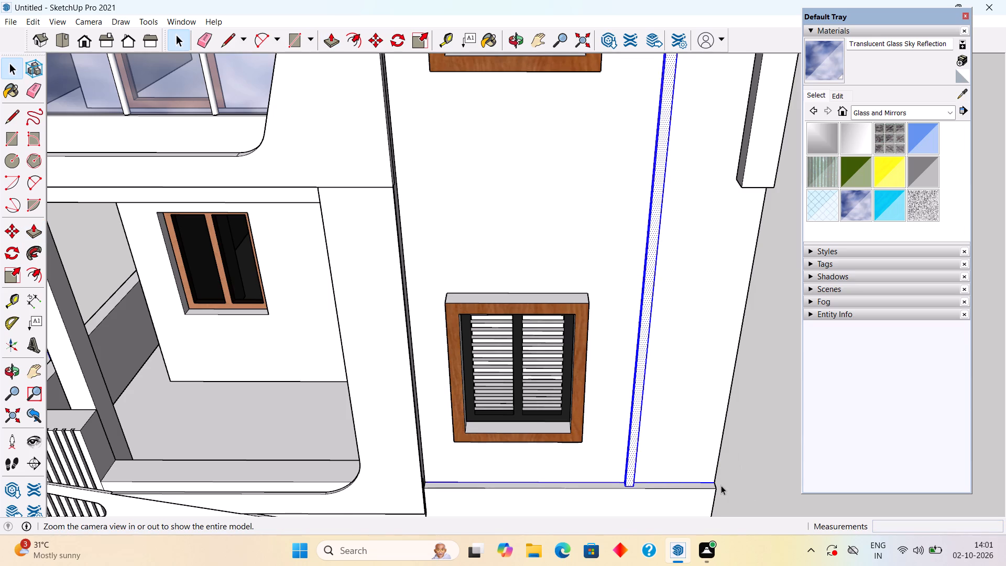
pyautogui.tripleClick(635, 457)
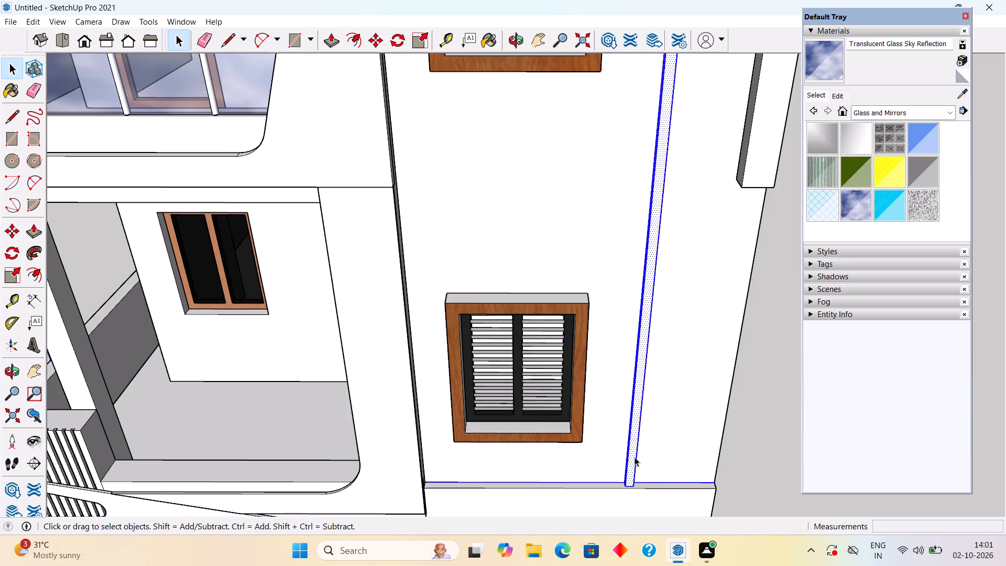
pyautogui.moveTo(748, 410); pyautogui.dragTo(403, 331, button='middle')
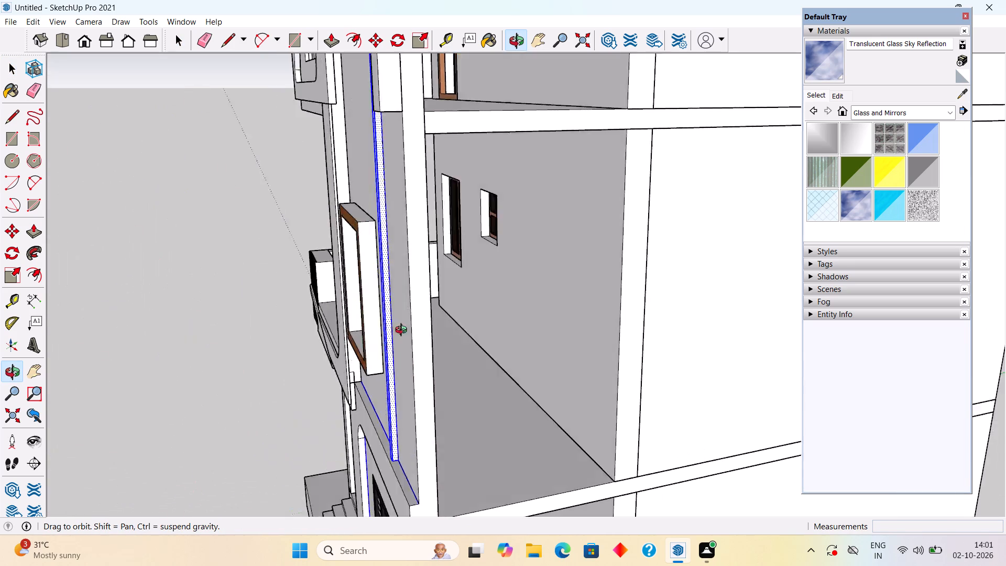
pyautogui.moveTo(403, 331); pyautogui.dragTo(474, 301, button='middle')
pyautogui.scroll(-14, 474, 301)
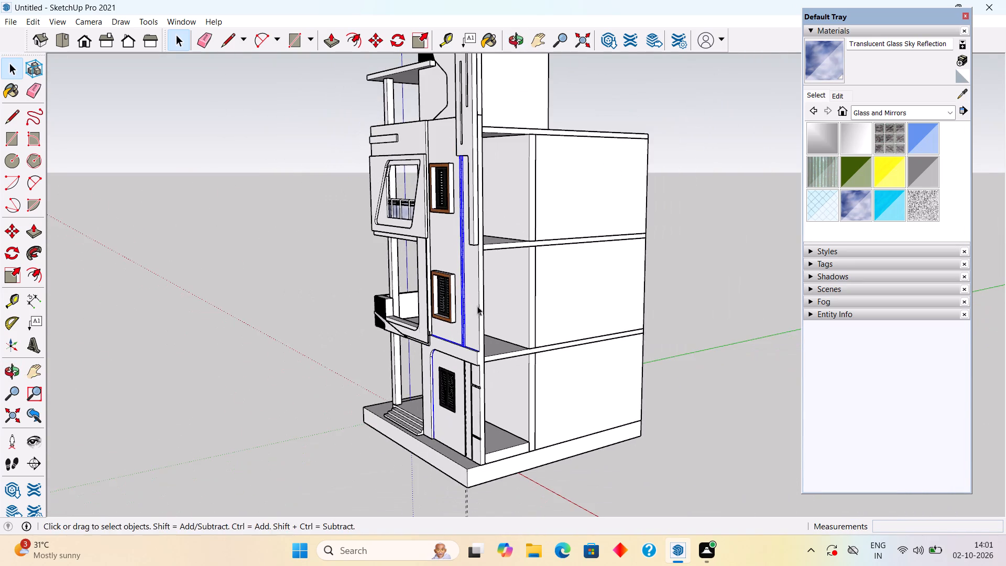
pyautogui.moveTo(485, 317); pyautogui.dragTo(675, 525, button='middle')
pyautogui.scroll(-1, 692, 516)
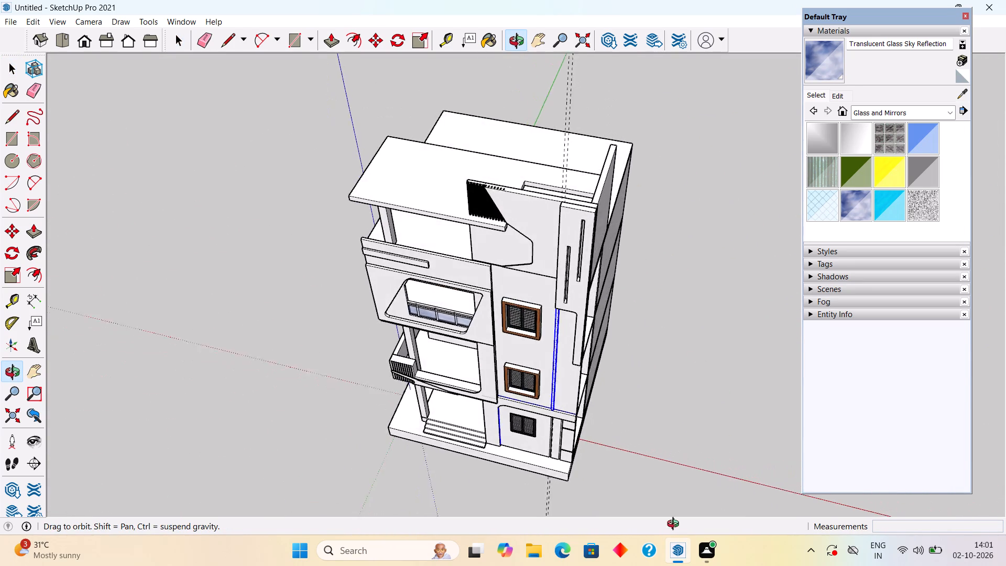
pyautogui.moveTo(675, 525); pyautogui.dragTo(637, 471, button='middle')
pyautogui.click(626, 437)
# Select the narrow raised vertical band with its connected wall geometry and make it a group.
pyautogui.scroll(9, 533, 391)
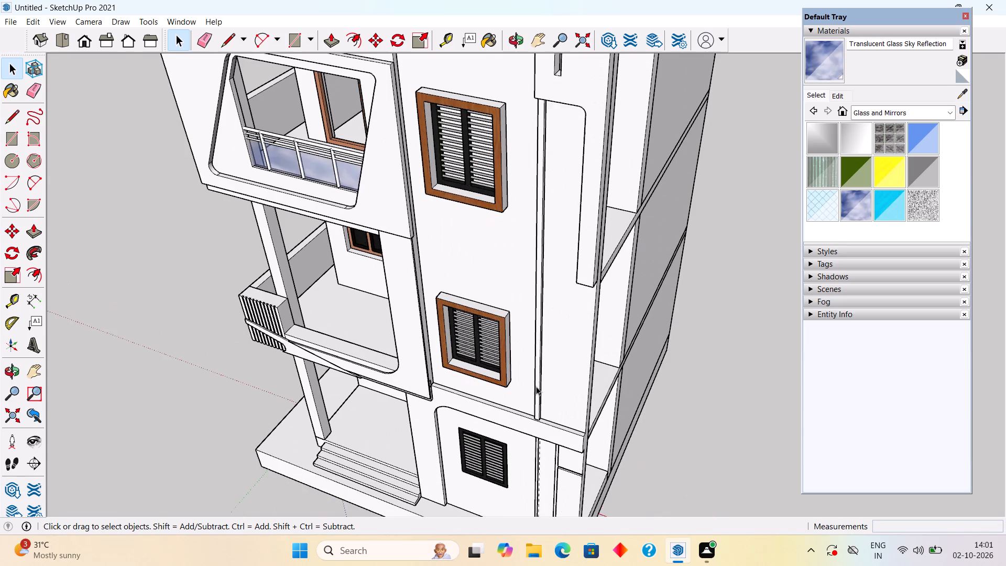
pyautogui.scroll(7, 536, 386)
pyautogui.doubleClick(538, 383)
pyautogui.click(538, 383)
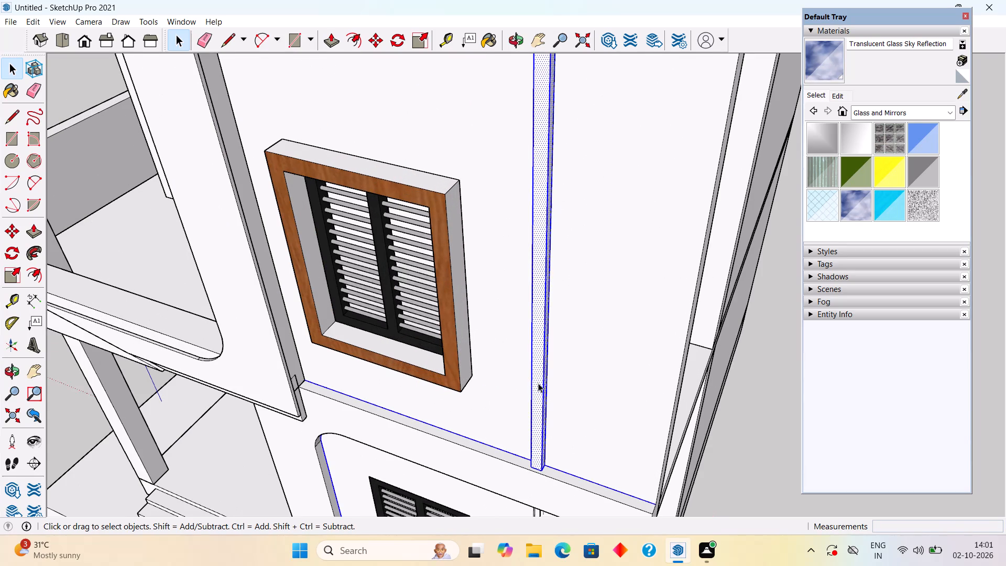
pyautogui.tripleClick(538, 383)
pyautogui.moveTo(534, 376); pyautogui.dragTo(269, 130, button='middle')
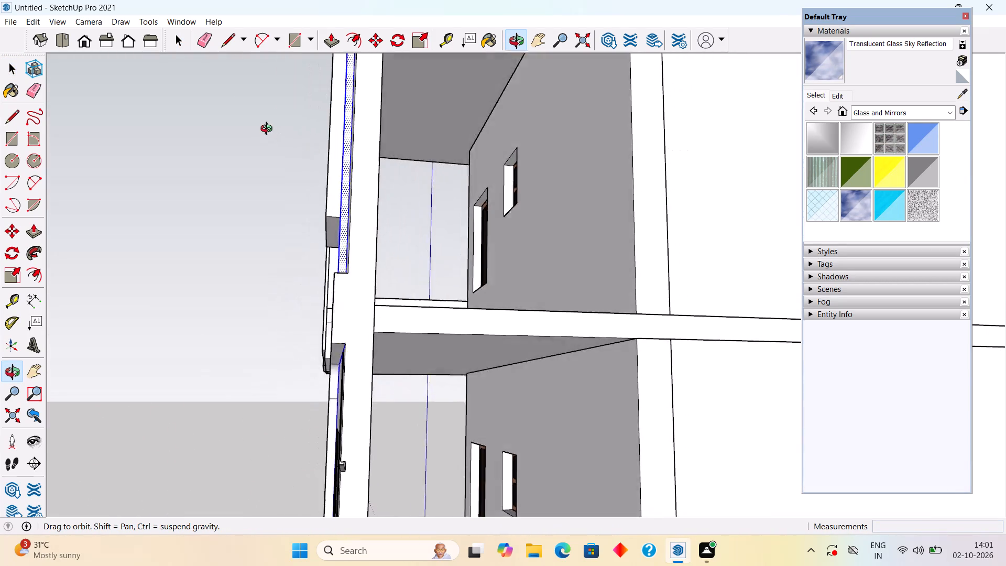
pyautogui.moveTo(269, 130); pyautogui.dragTo(490, 299, button='middle')
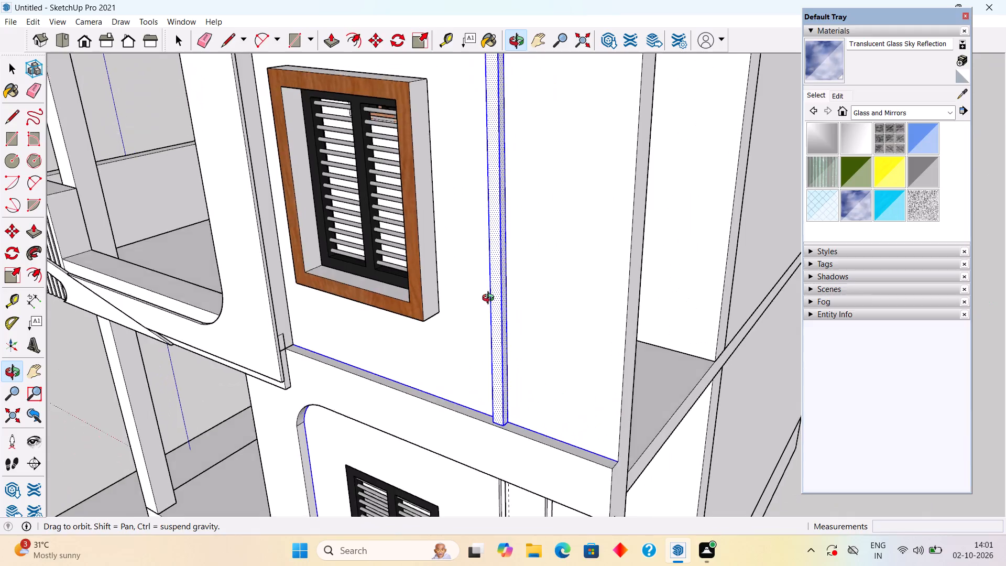
pyautogui.moveTo(490, 299); pyautogui.dragTo(535, 421, button='middle')
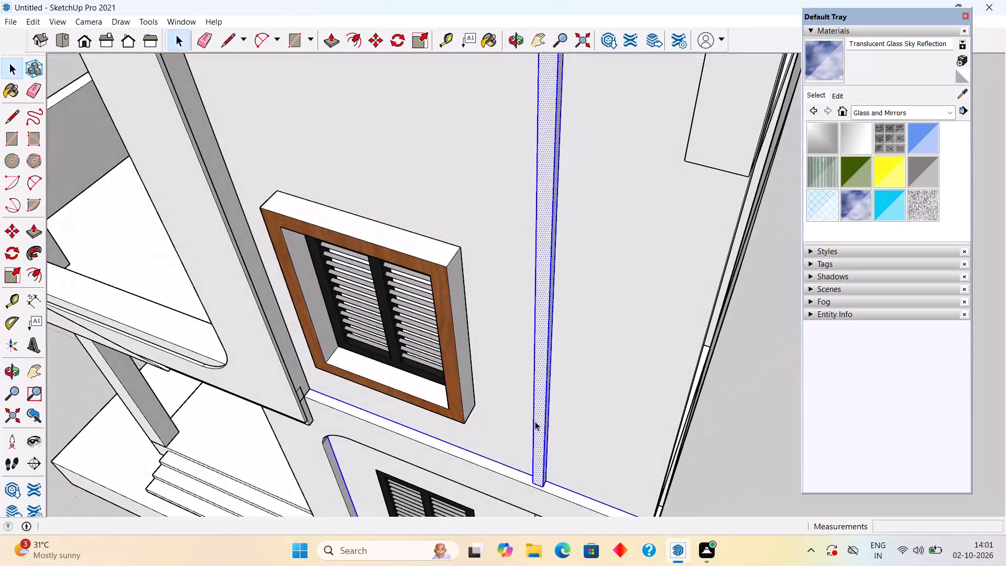
pyautogui.scroll(2, 535, 418)
pyautogui.scroll(-1, 542, 418)
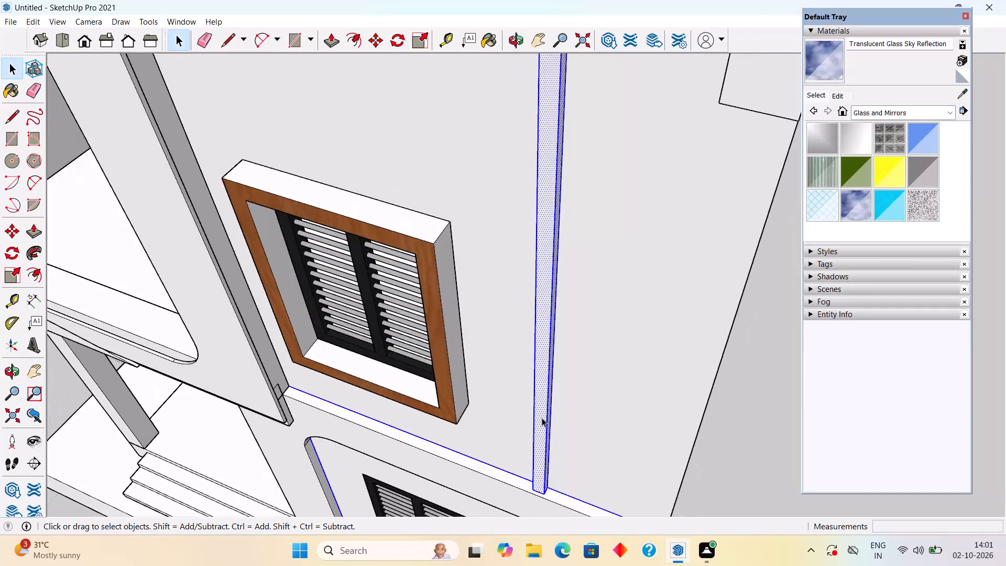
pyautogui.scroll(-7, 542, 418)
pyautogui.moveTo(539, 421); pyautogui.dragTo(529, 379, button='middle')
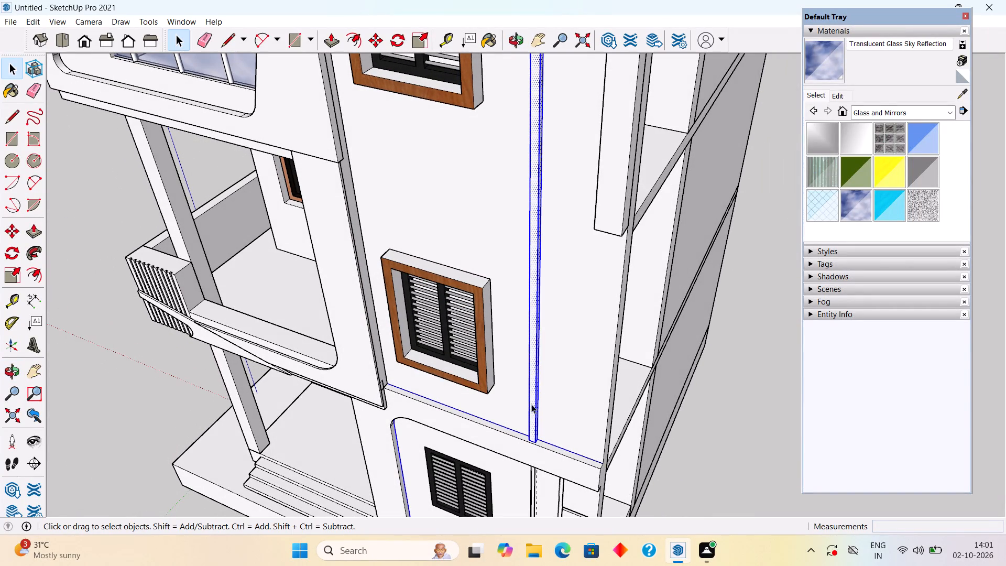
pyautogui.rightClick(531, 404)
pyautogui.click(573, 276)
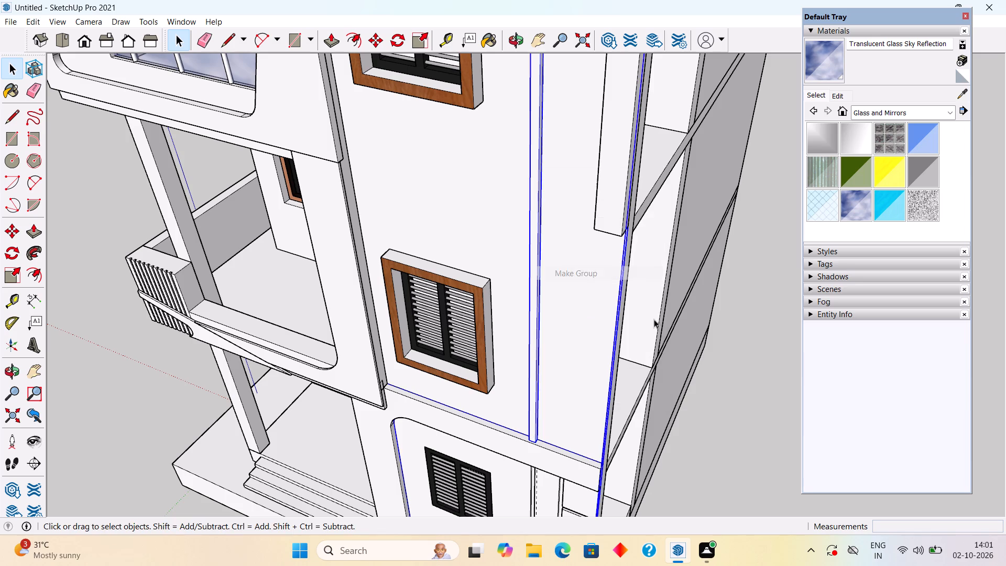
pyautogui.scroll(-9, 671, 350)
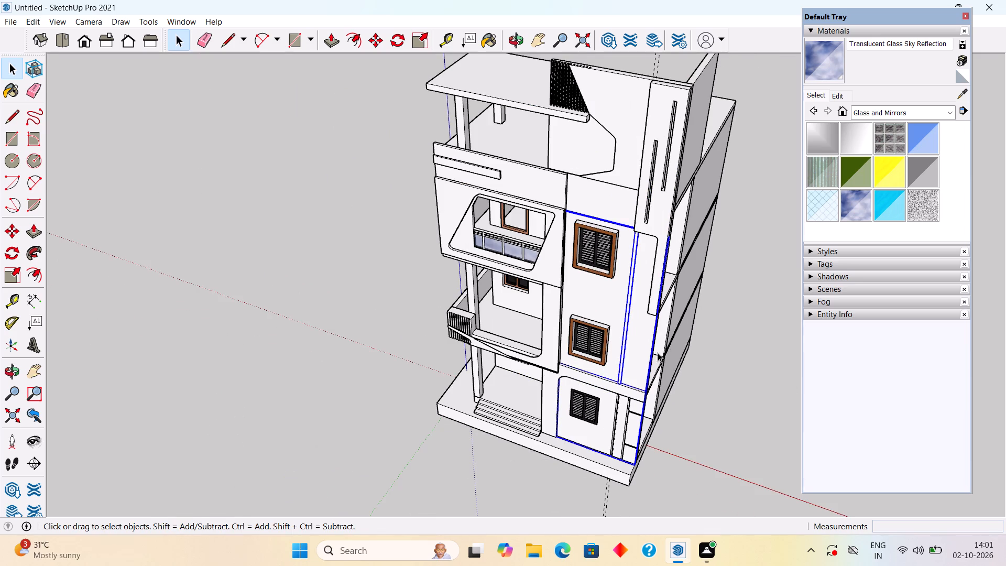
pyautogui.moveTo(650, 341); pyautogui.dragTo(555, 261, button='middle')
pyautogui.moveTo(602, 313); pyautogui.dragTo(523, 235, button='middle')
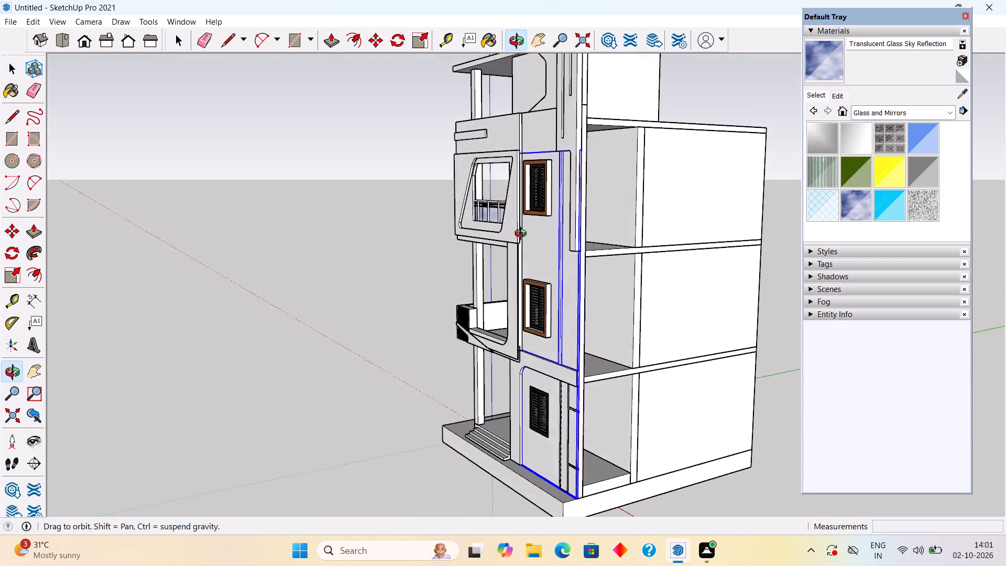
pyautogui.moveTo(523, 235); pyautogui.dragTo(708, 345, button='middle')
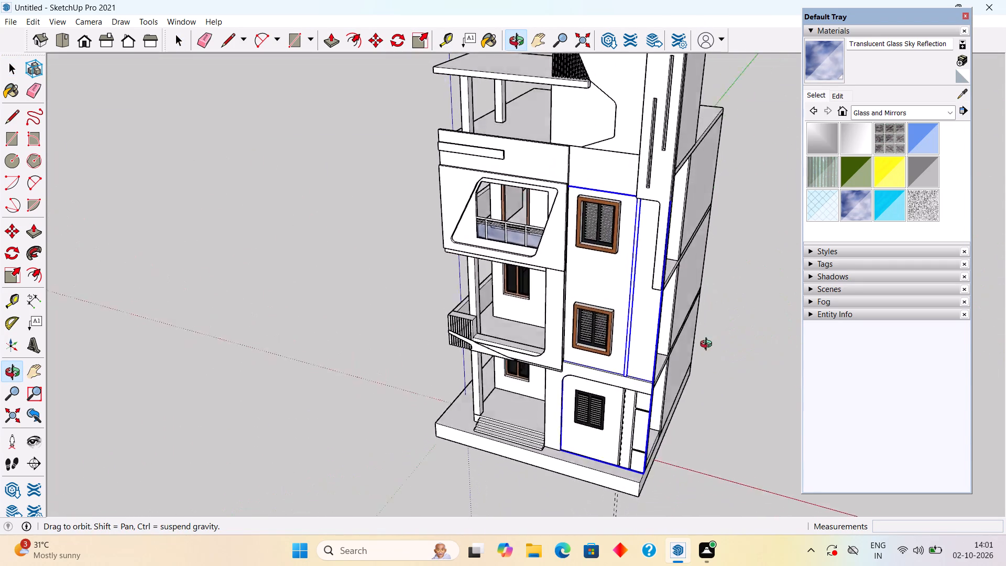
# Undo the grouping of the narrow raised vertical band with its connected wall geometry.
pyautogui.moveTo(708, 345); pyautogui.dragTo(674, 313, button='middle')
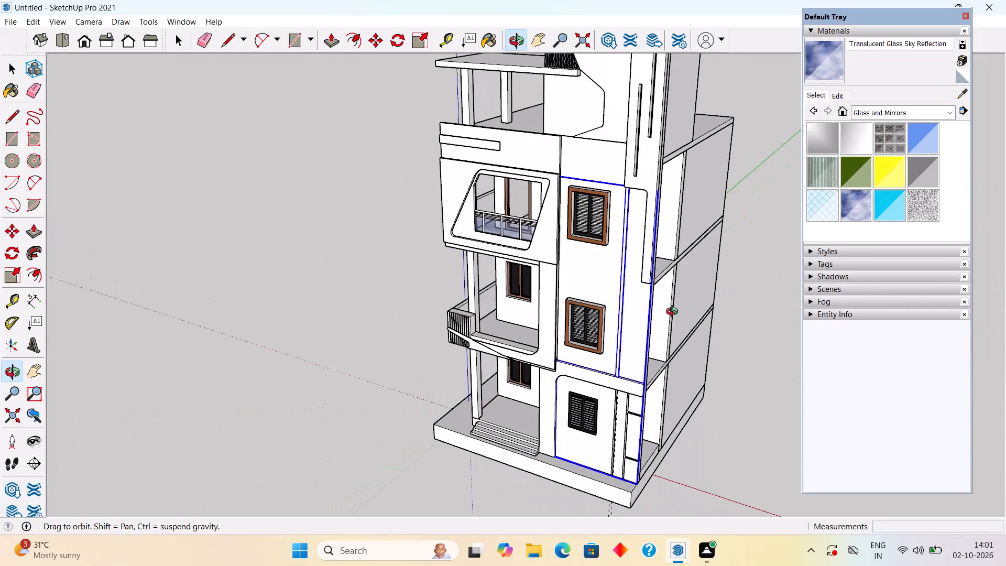
pyautogui.moveTo(674, 313); pyautogui.dragTo(677, 311, button='middle')
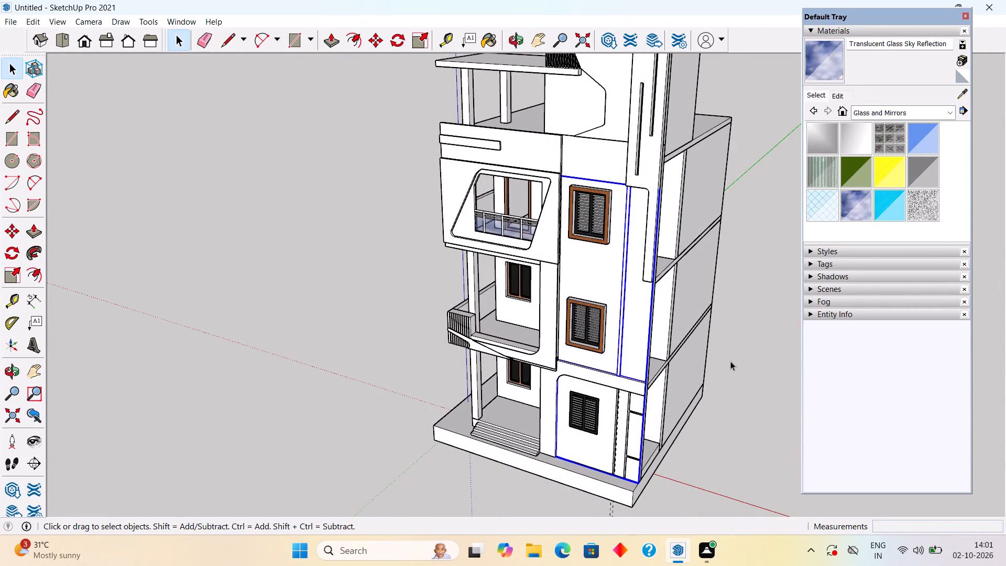
pyautogui.hotkey('ctrl', 'z')
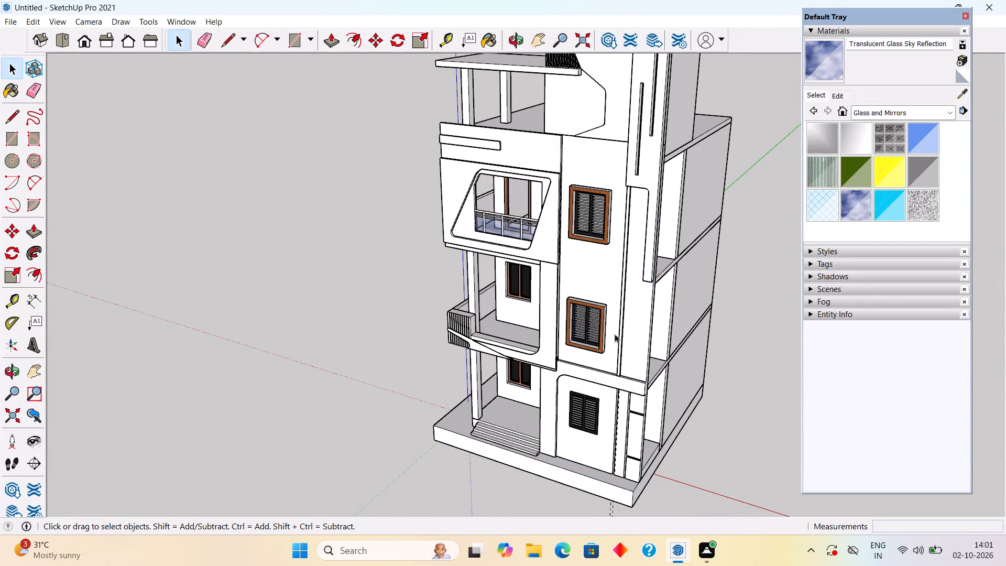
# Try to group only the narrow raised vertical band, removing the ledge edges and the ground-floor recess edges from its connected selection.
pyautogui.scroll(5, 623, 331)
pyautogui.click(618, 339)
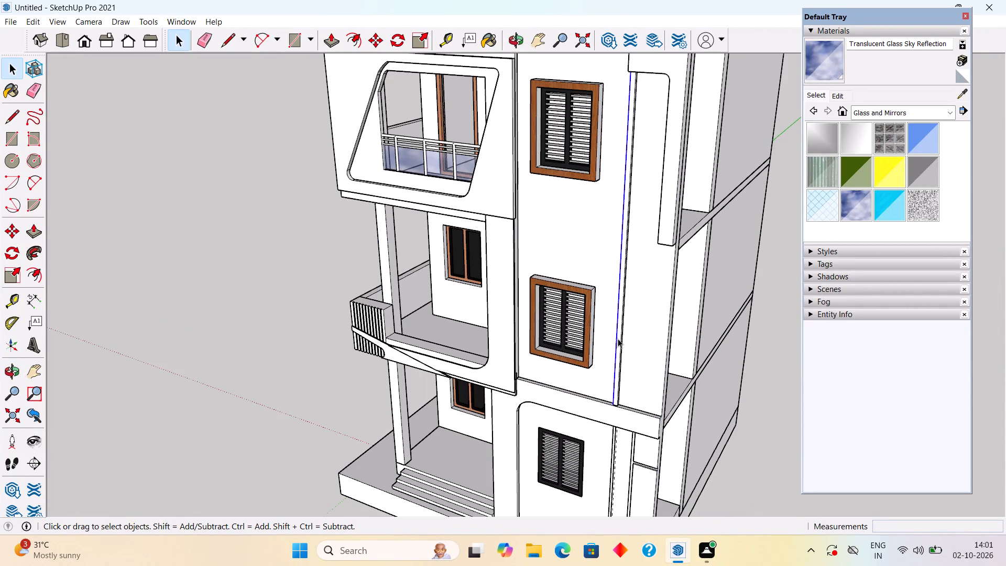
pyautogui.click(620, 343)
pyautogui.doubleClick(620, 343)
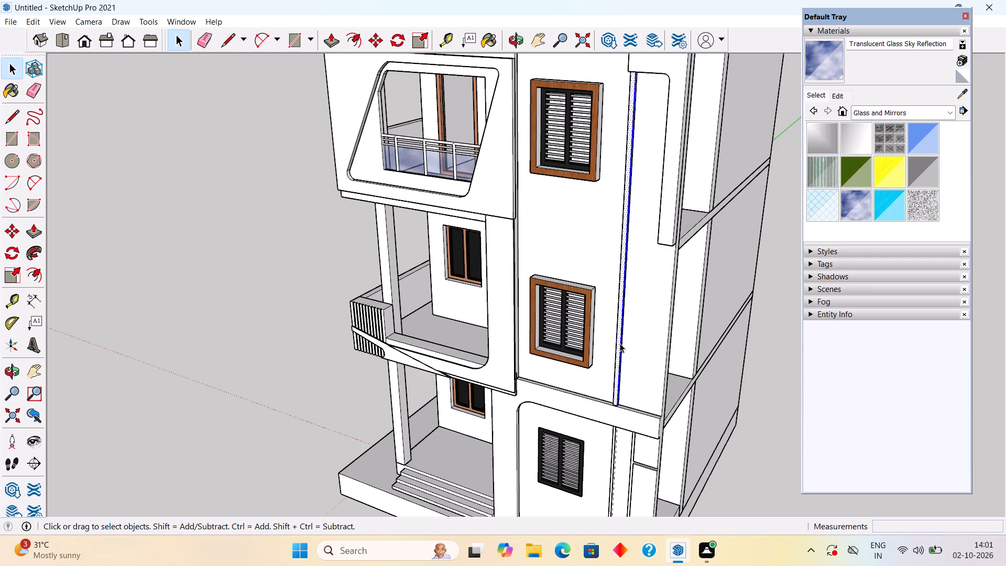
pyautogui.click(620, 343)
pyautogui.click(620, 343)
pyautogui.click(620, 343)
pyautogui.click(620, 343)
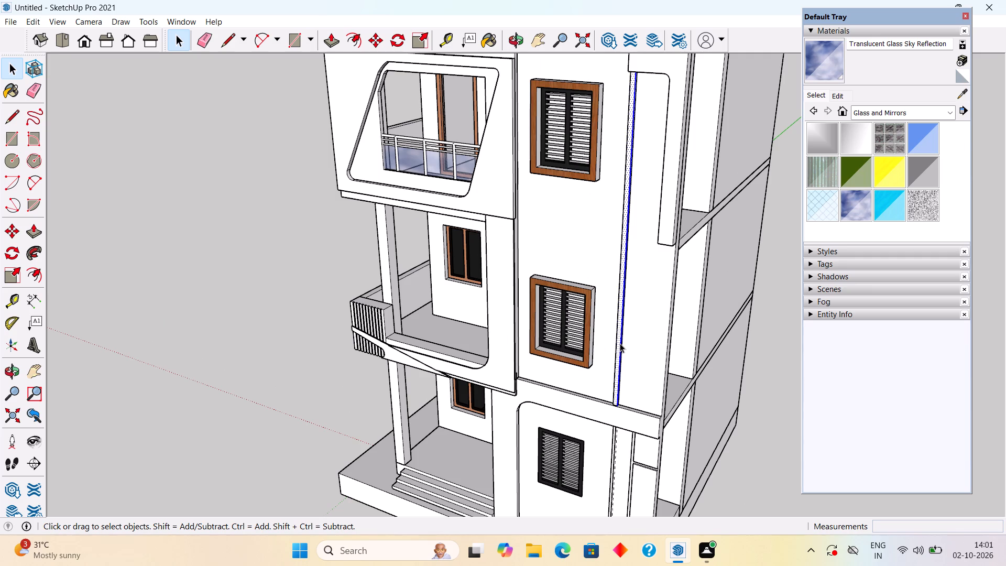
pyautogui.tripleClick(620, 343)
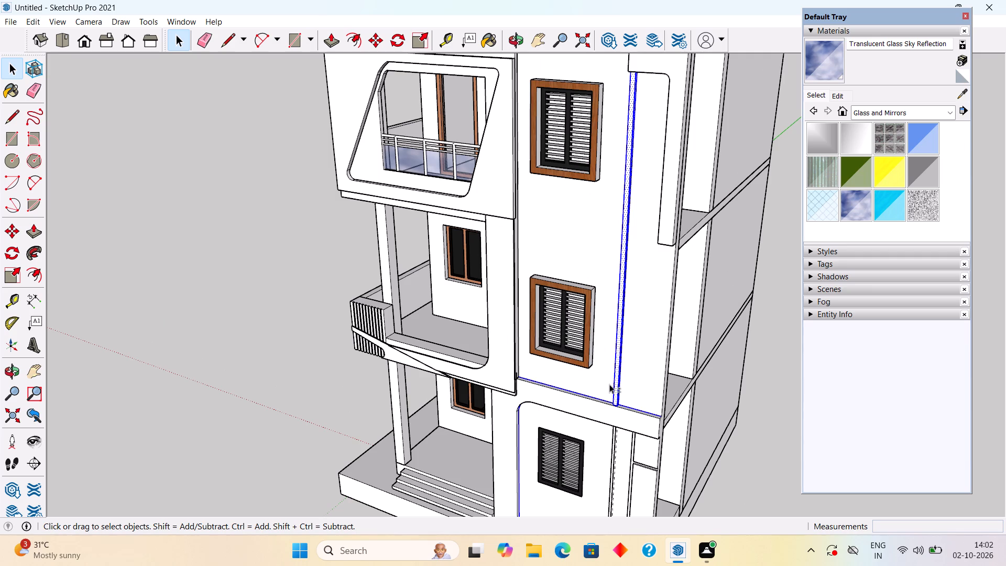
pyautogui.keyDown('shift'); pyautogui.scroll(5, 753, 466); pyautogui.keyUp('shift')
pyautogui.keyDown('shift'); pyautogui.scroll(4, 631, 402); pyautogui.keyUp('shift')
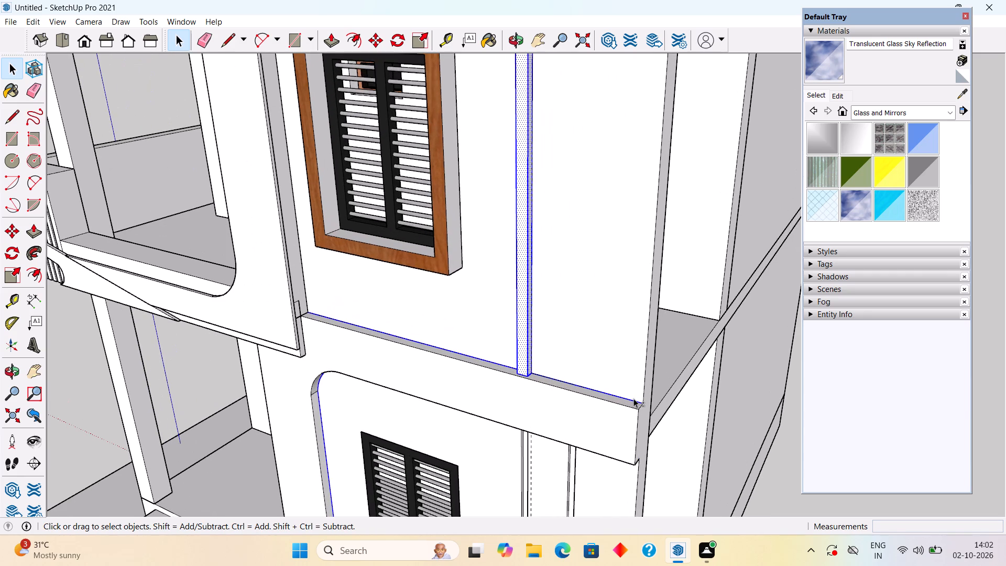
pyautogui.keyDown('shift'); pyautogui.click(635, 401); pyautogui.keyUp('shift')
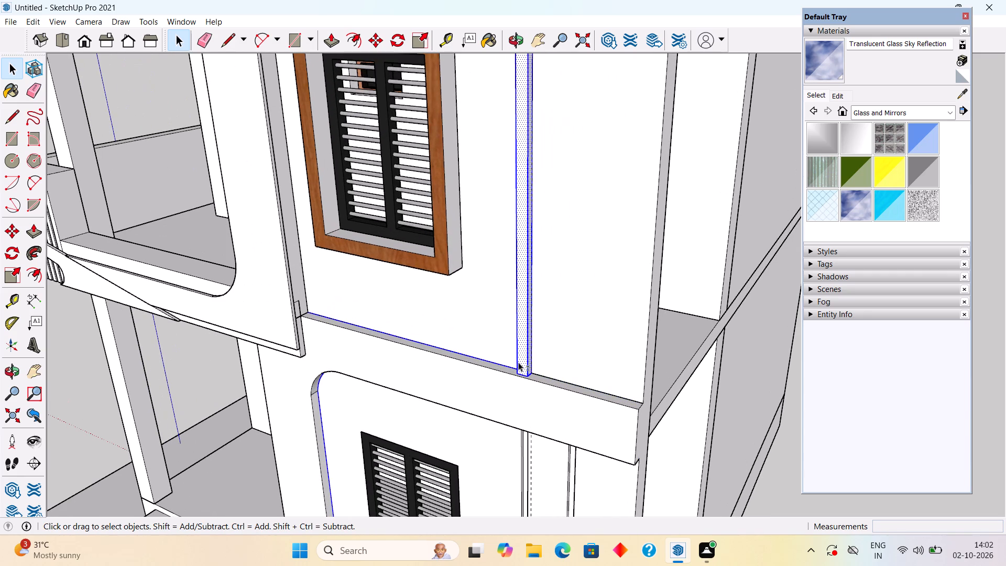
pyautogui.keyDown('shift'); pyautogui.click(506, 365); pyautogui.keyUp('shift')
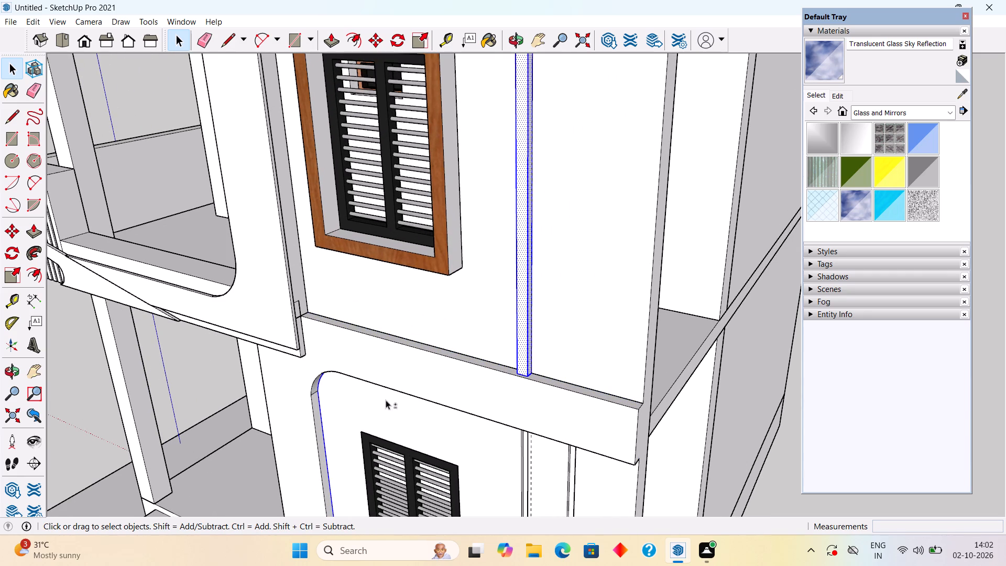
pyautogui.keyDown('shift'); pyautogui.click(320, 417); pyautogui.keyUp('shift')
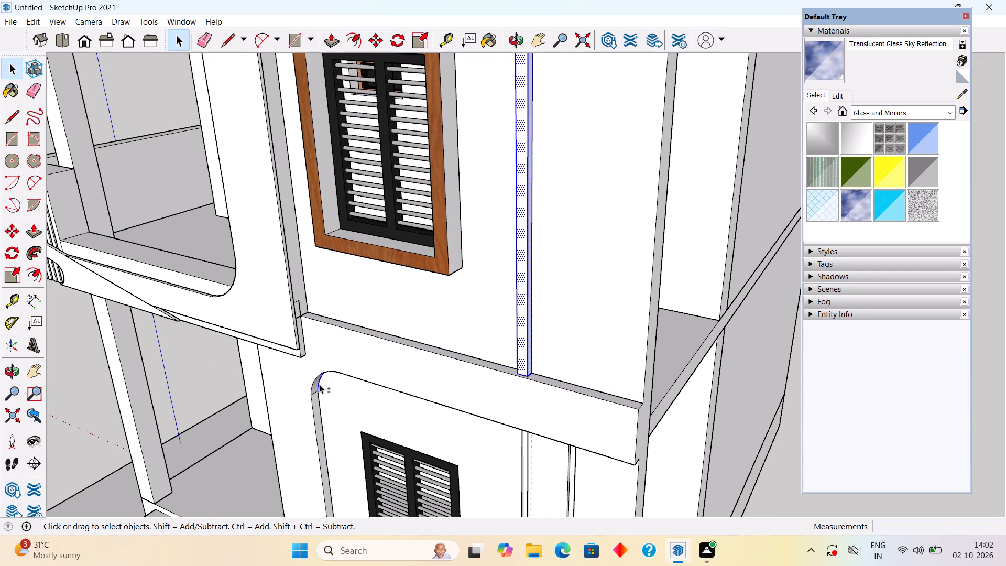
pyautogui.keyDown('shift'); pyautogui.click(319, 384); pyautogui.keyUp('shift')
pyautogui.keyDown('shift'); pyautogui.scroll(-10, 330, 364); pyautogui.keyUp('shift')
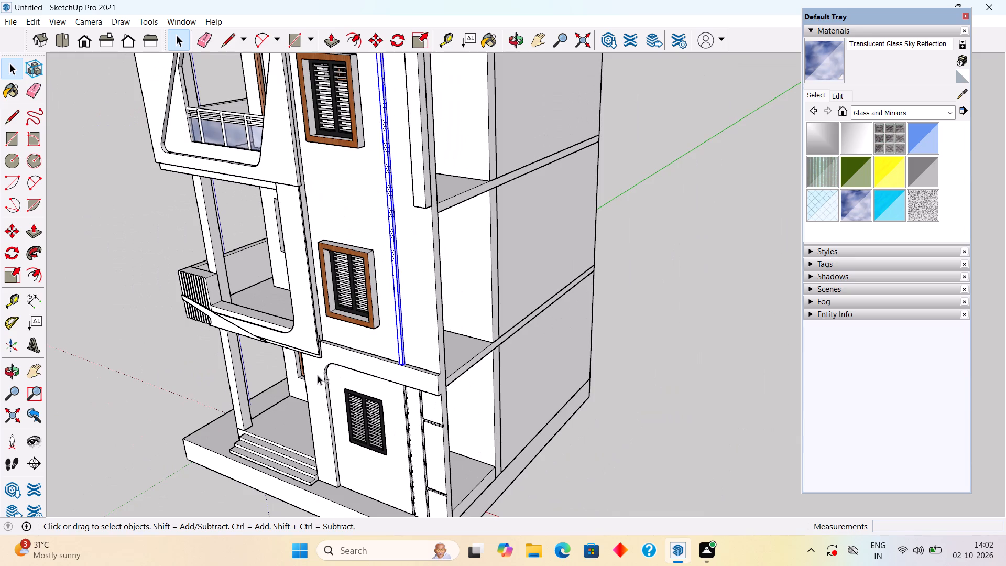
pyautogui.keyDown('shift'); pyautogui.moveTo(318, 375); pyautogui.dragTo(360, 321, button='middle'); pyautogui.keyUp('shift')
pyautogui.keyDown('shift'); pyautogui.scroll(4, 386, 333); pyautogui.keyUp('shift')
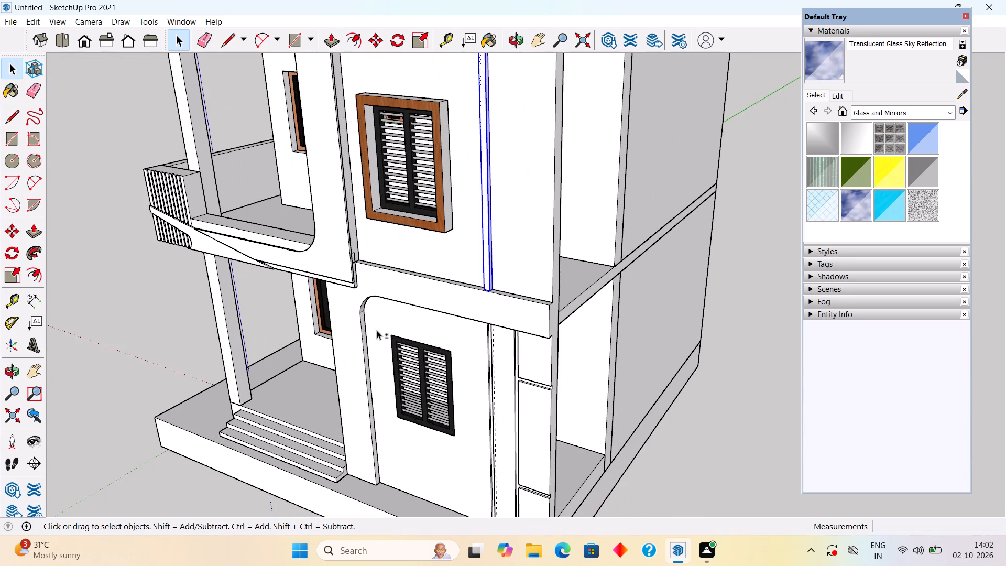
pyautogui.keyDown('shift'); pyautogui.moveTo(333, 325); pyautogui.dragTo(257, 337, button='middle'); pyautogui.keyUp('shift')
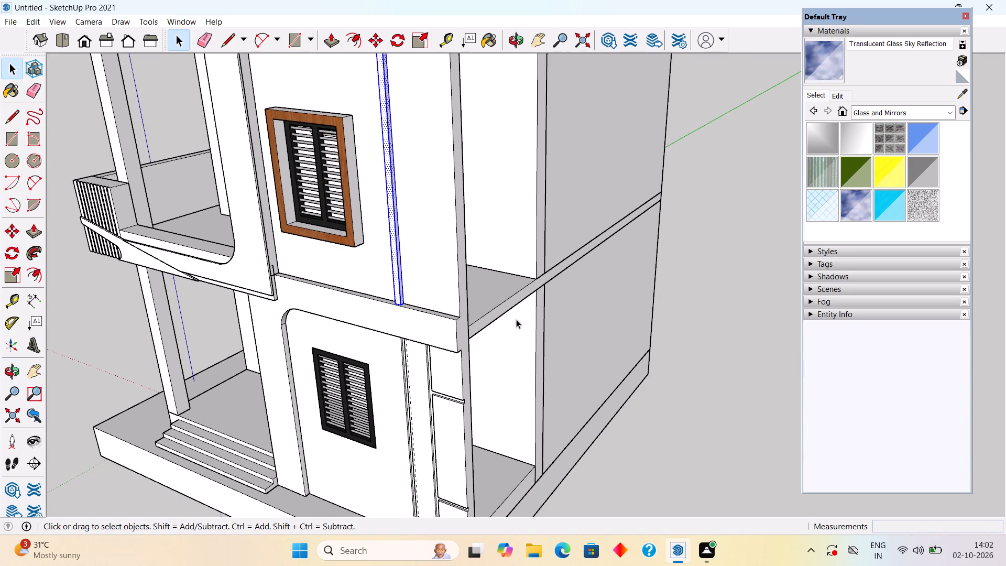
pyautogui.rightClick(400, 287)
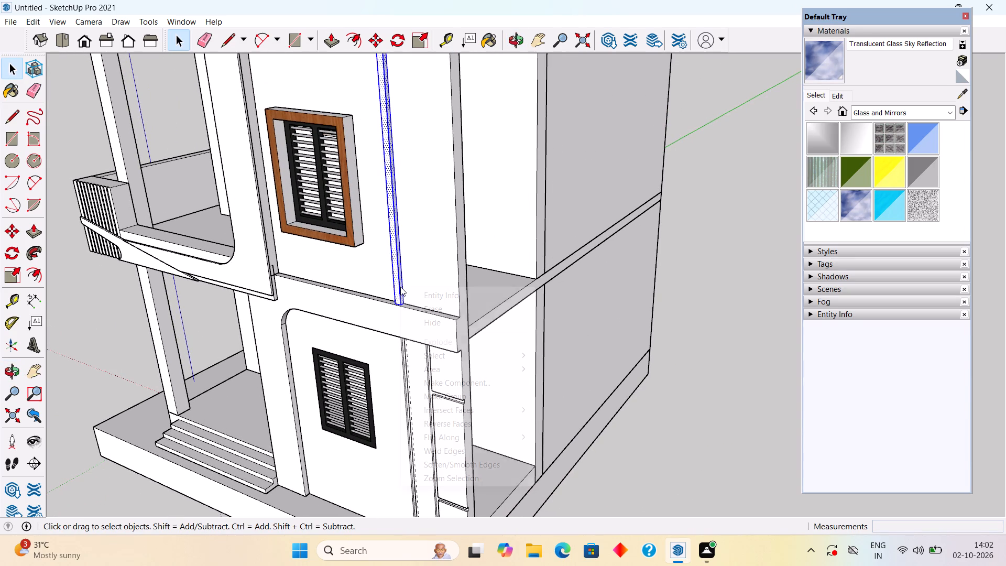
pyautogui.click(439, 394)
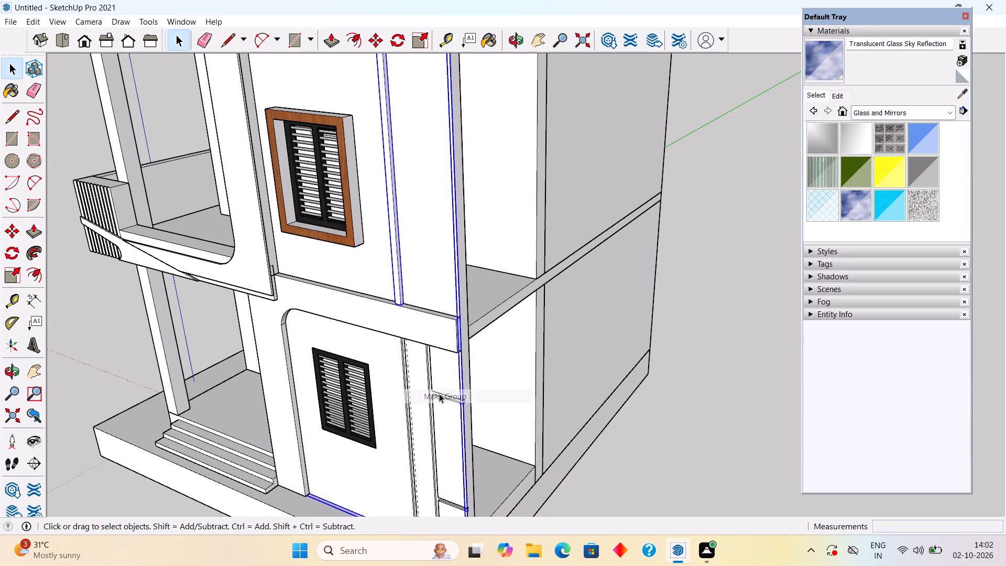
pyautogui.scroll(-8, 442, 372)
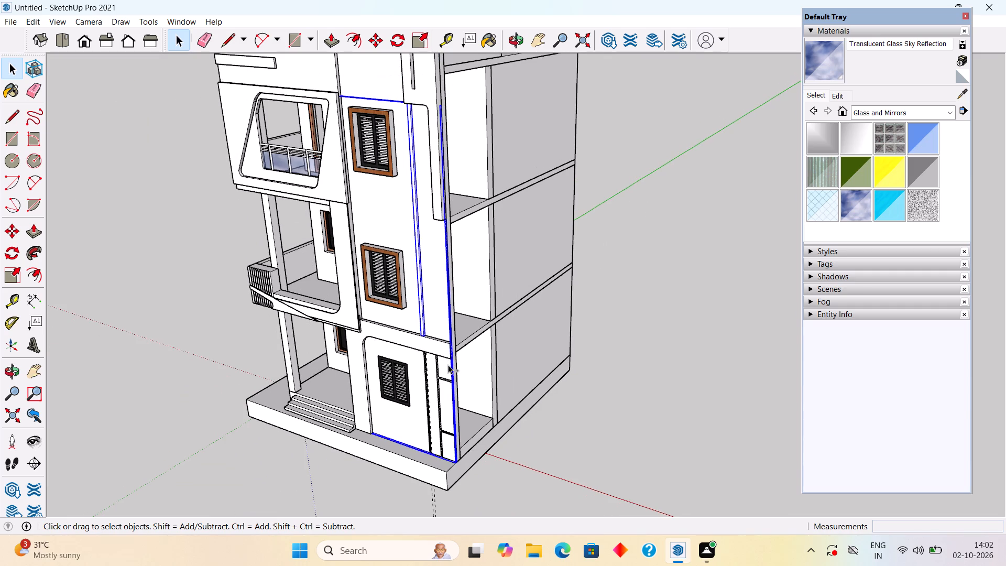
# Undo the band's group, its raised rectangle and the two vertical guides, back to before the guides were placed.
pyautogui.hotkey('ctrl', 'z')
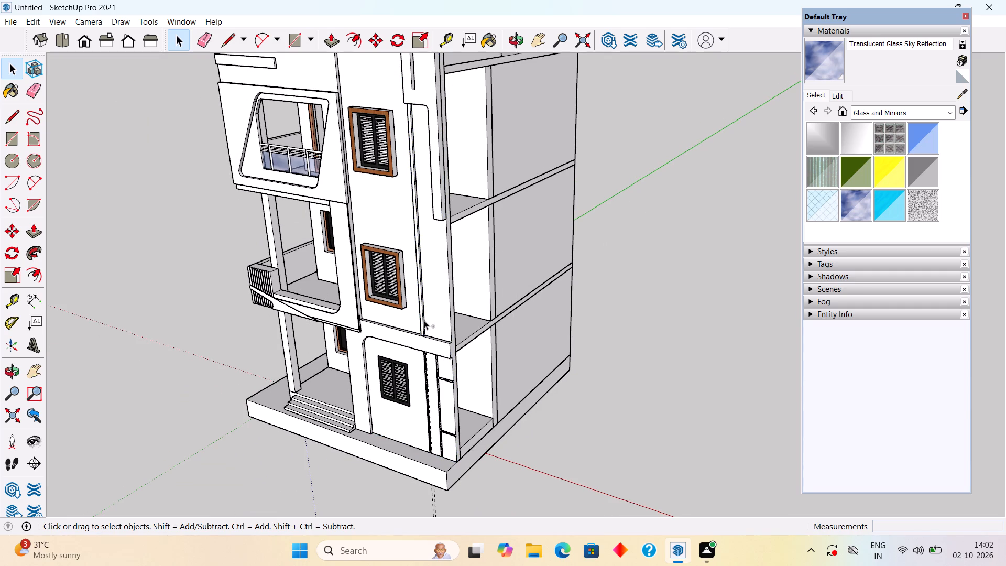
pyautogui.hotkey('ctrl', 'z')
pyautogui.hotkey('ctrl', 'z')
pyautogui.hotkey('ctrl', 'z')
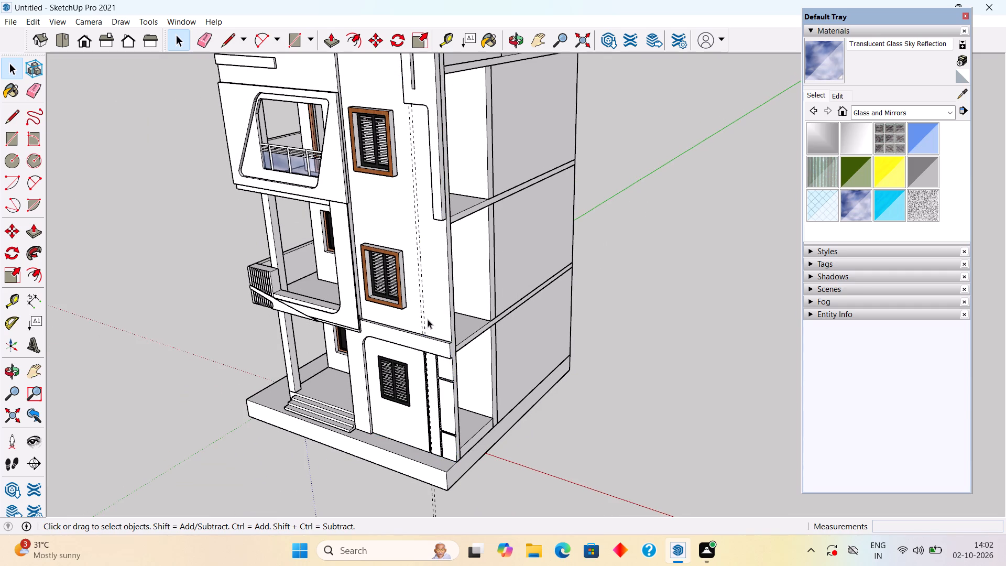
pyautogui.hotkey('ctrl', 'z')
pyautogui.hotkey('ctrl', 'z')
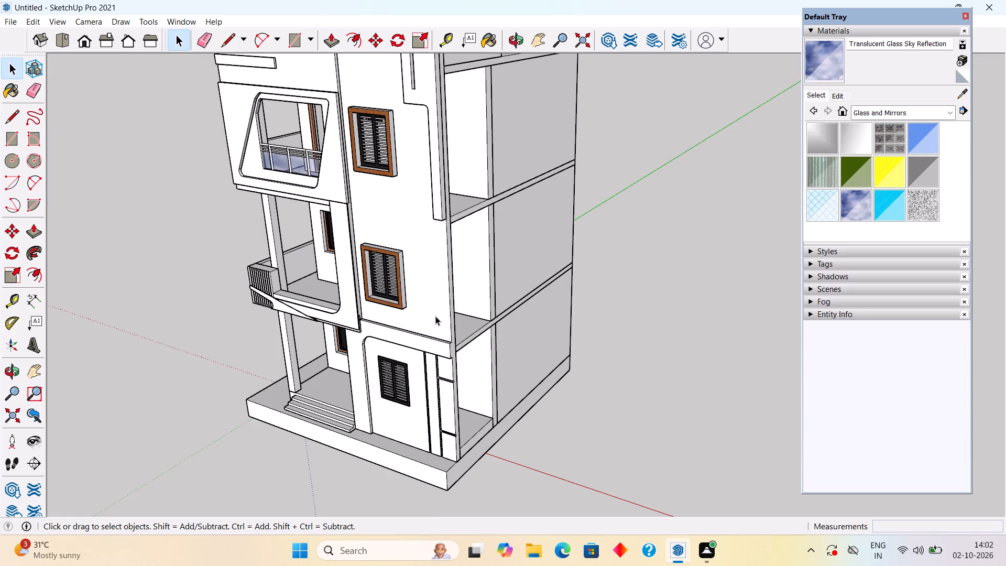
# Examine the front wall beside the windows from several angles, selecting it to see which geometry belongs to it.
pyautogui.moveTo(435, 316); pyautogui.dragTo(523, 356, button='middle')
pyautogui.scroll(-3, 519, 356)
pyautogui.moveTo(468, 324); pyautogui.dragTo(524, 245, button='middle')
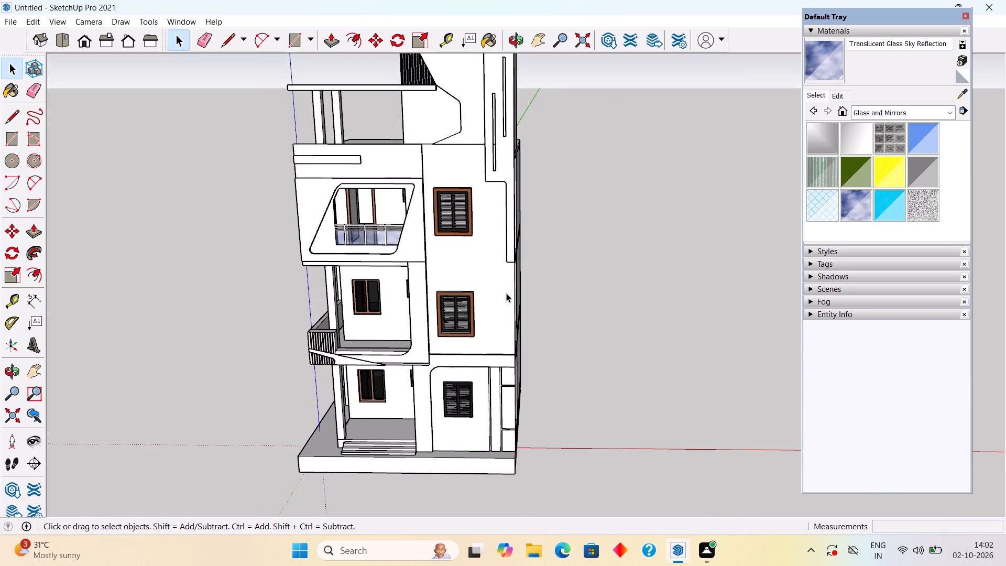
pyautogui.scroll(10, 505, 296)
pyautogui.scroll(-10, 525, 293)
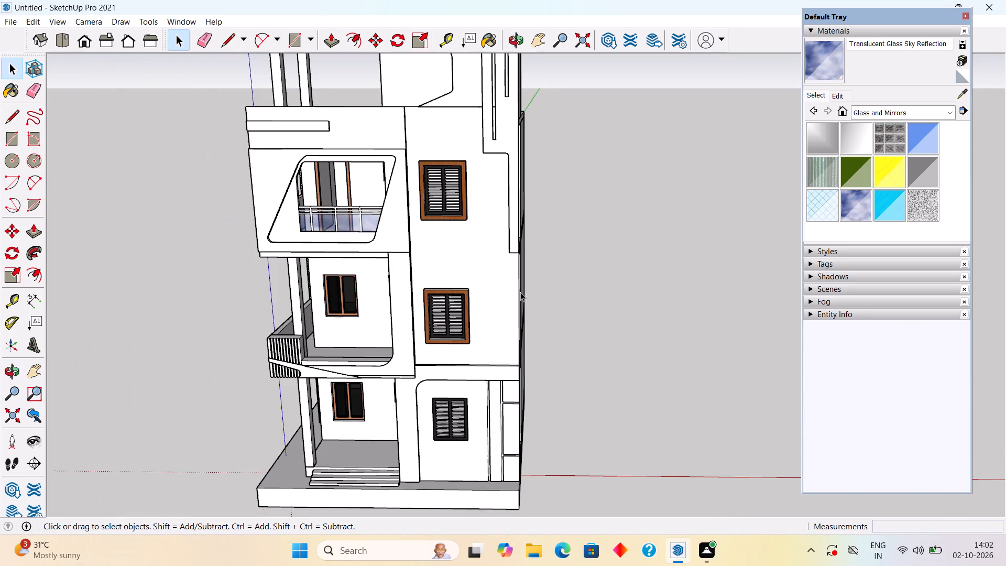
pyautogui.moveTo(520, 293); pyautogui.dragTo(566, 278, button='middle')
pyautogui.scroll(2, 534, 285)
pyautogui.moveTo(495, 303); pyautogui.dragTo(535, 441, button='middle')
pyautogui.click(520, 358)
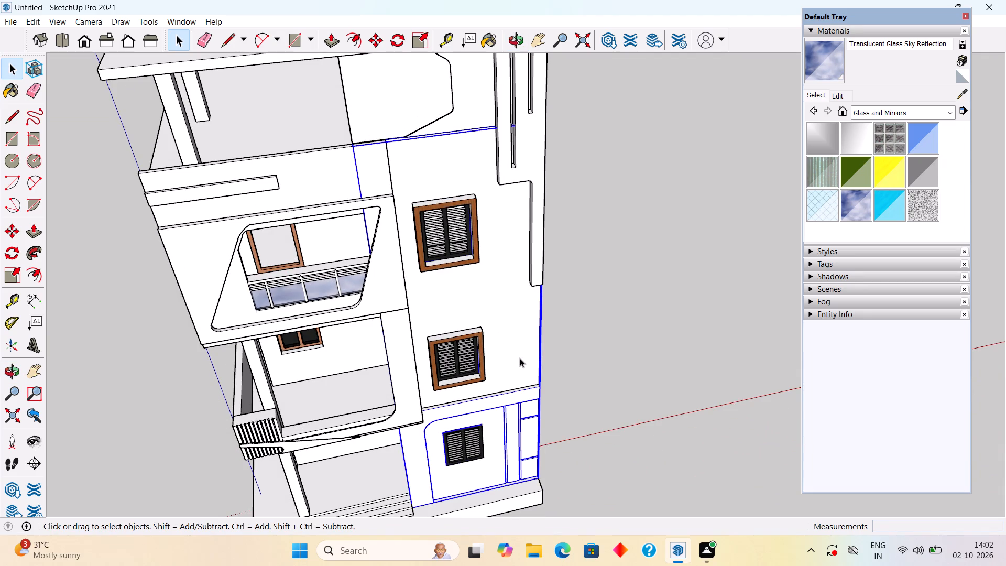
pyautogui.moveTo(497, 356); pyautogui.dragTo(733, 229, button='middle')
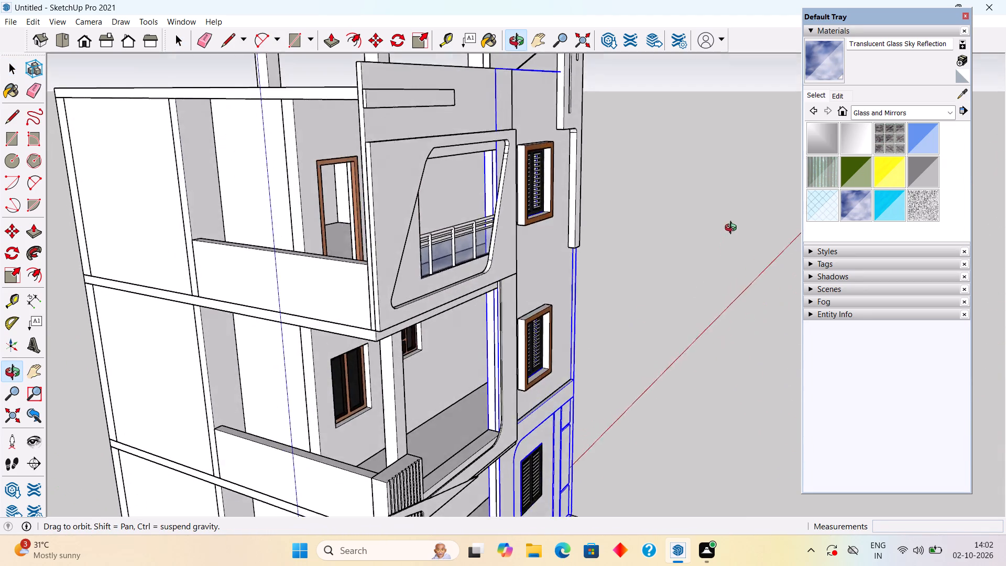
pyautogui.moveTo(733, 229); pyautogui.dragTo(268, 304, button='middle')
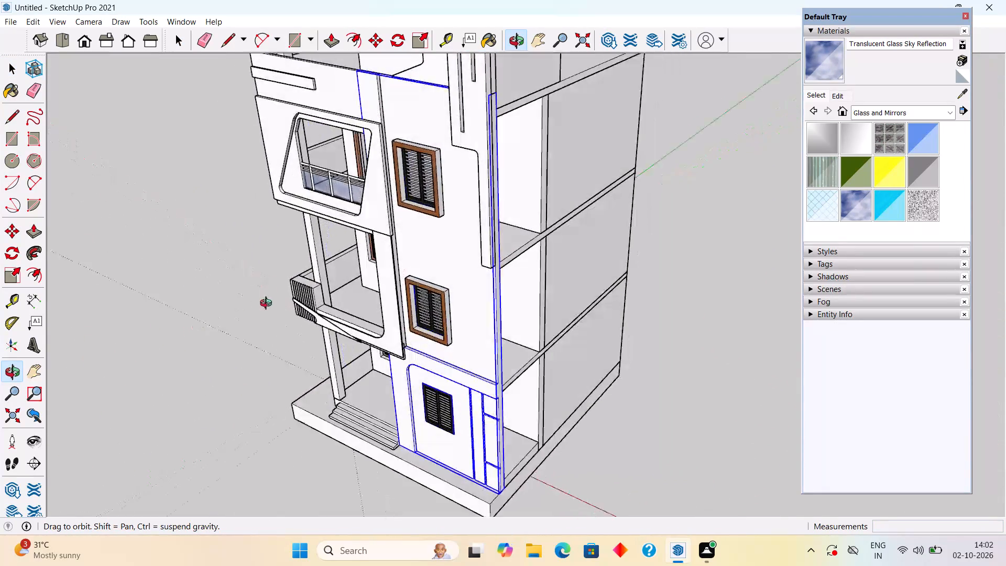
pyautogui.moveTo(268, 304); pyautogui.dragTo(283, 288, button='middle')
# Delete the loose edge along the back of the ledge where it meets the front wall above the ground-floor window.
pyautogui.scroll(7, 477, 388)
pyautogui.moveTo(460, 342); pyautogui.dragTo(460, 345, button='middle')
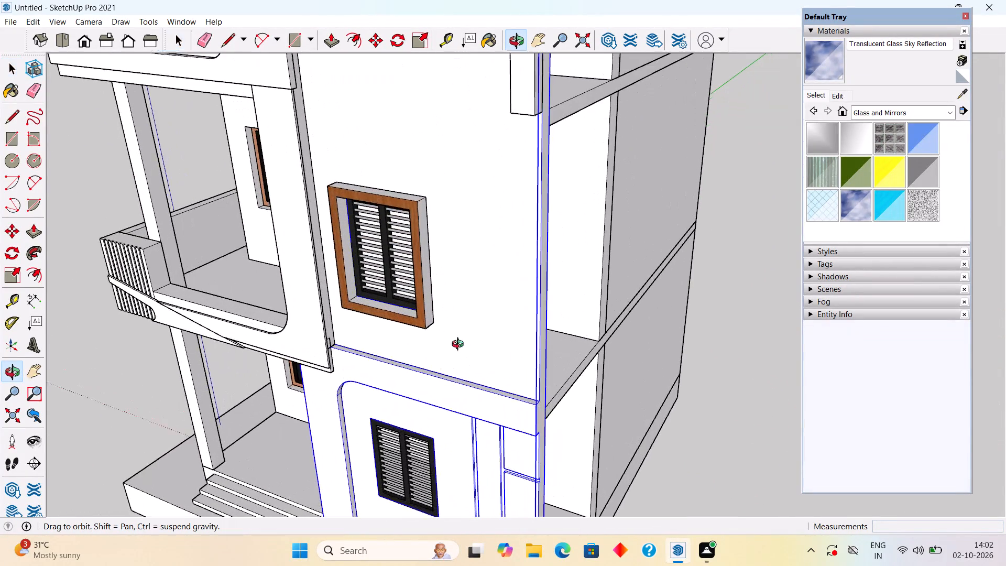
pyautogui.moveTo(460, 345); pyautogui.dragTo(296, 445, button='middle')
pyautogui.scroll(2, 370, 405)
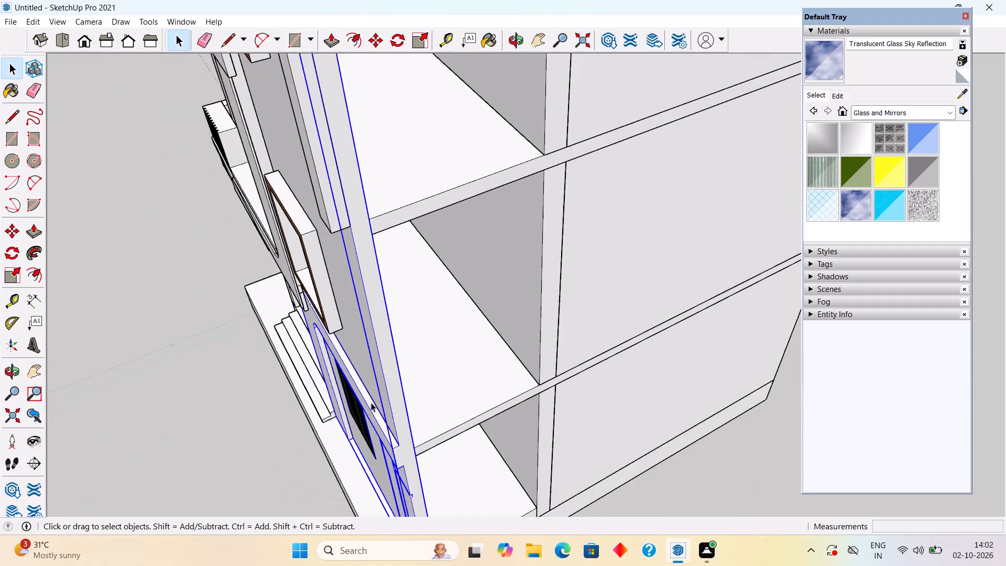
pyautogui.scroll(2, 371, 402)
pyautogui.click(371, 400)
pyautogui.scroll(2, 384, 389)
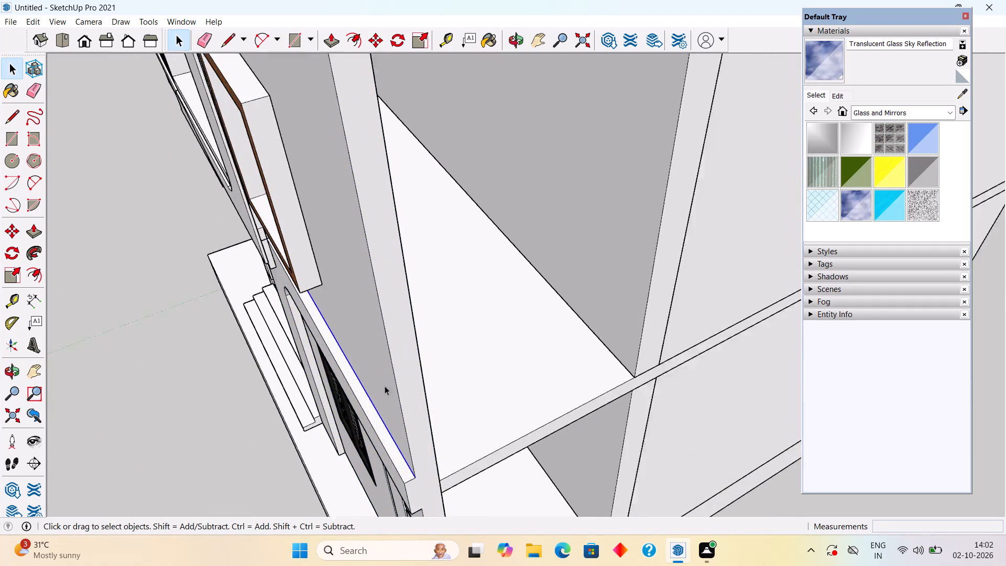
pyautogui.scroll(7, 385, 386)
pyautogui.moveTo(347, 336); pyautogui.dragTo(288, 213, button='middle')
pyautogui.press('Delete')
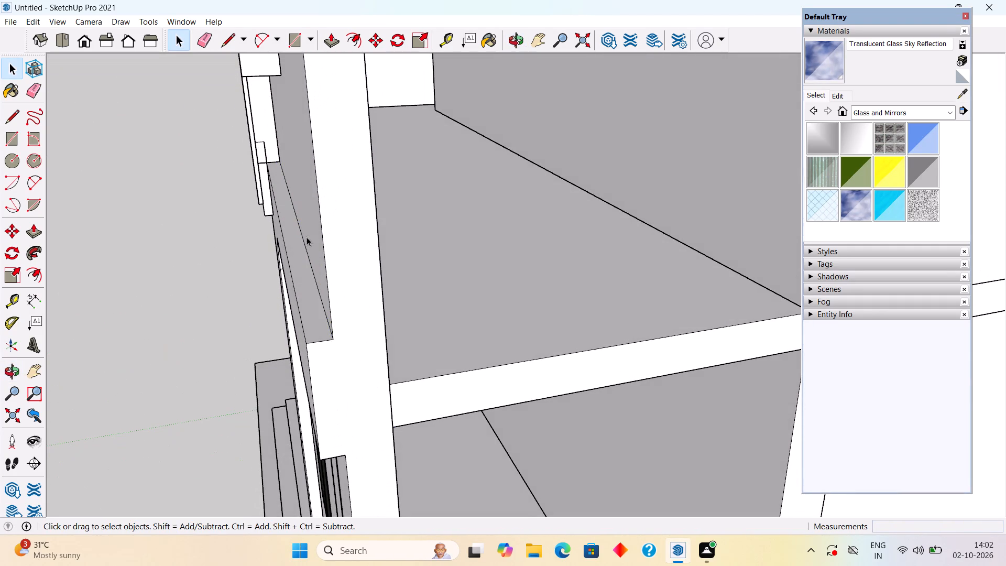
pyautogui.hotkey('ctrl', 'z')
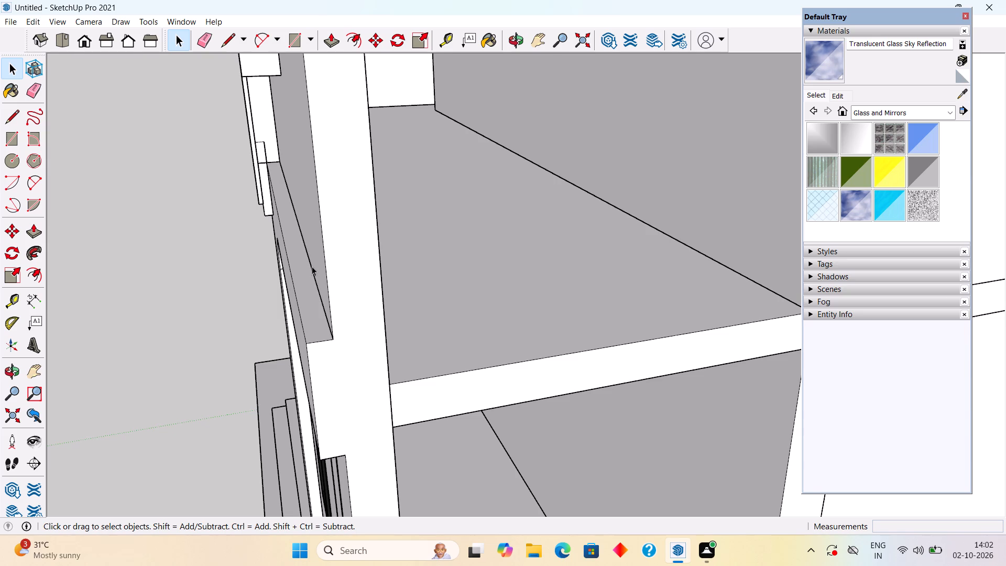
pyautogui.click(312, 270)
pyautogui.press('Delete')
# Check which geometry is selected with the front wall, clear the selection, and examine the whole facade.
pyautogui.scroll(-5, 312, 270)
pyautogui.moveTo(313, 321); pyautogui.dragTo(534, 324, button='middle')
pyautogui.scroll(-12, 534, 325)
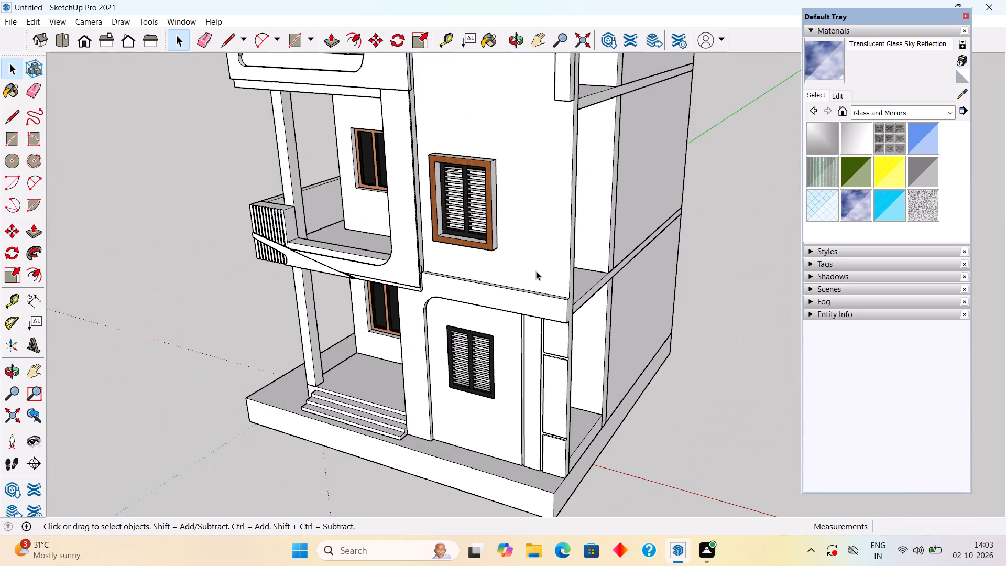
pyautogui.click(536, 271)
pyautogui.scroll(-5, 536, 271)
pyautogui.moveTo(536, 271); pyautogui.dragTo(535, 326, button='middle')
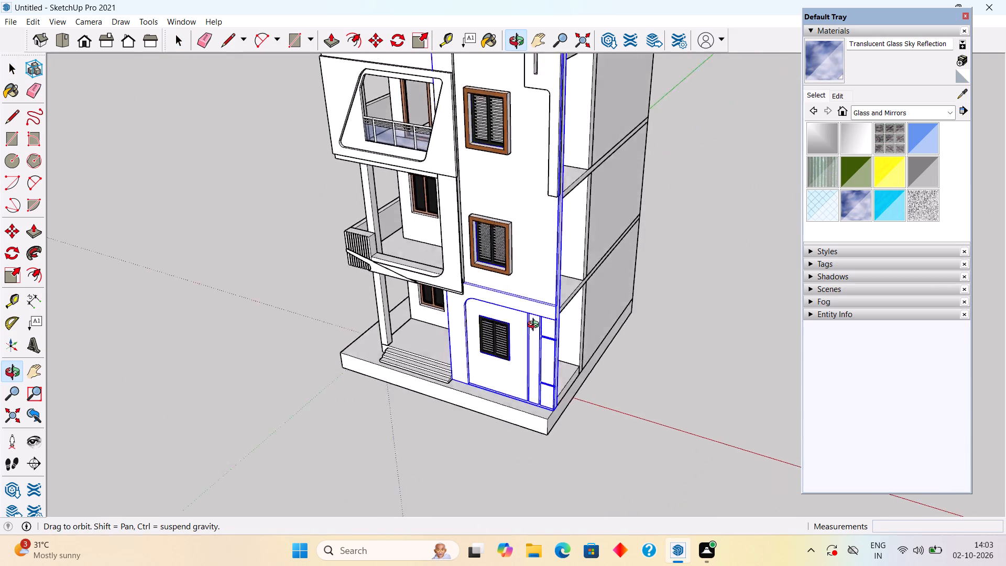
pyautogui.moveTo(535, 326); pyautogui.dragTo(607, 347, button='middle')
pyautogui.click(614, 345)
pyautogui.moveTo(449, 320); pyautogui.dragTo(529, 309, button='middle')
pyautogui.scroll(-8, 529, 309)
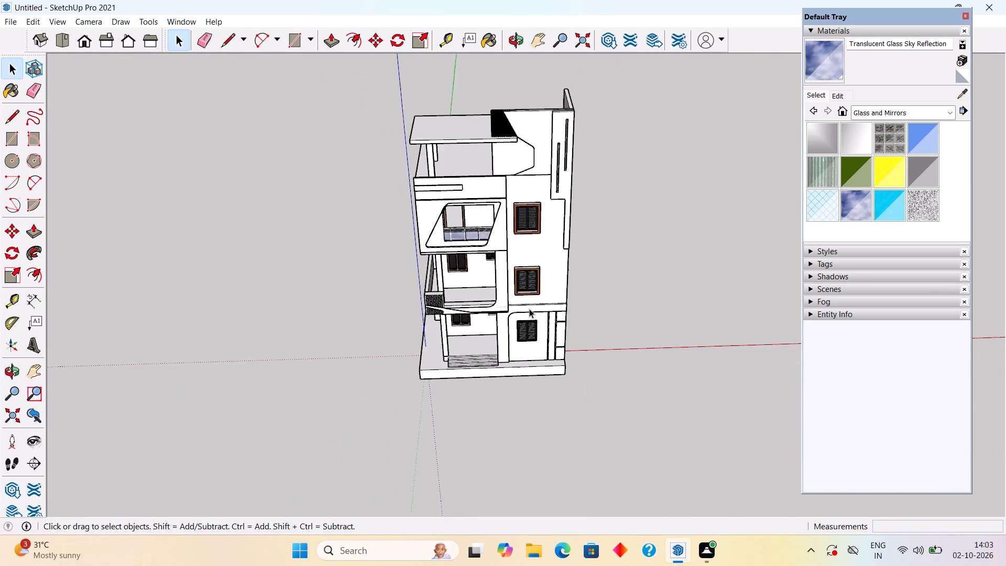
pyautogui.scroll(-2, 529, 309)
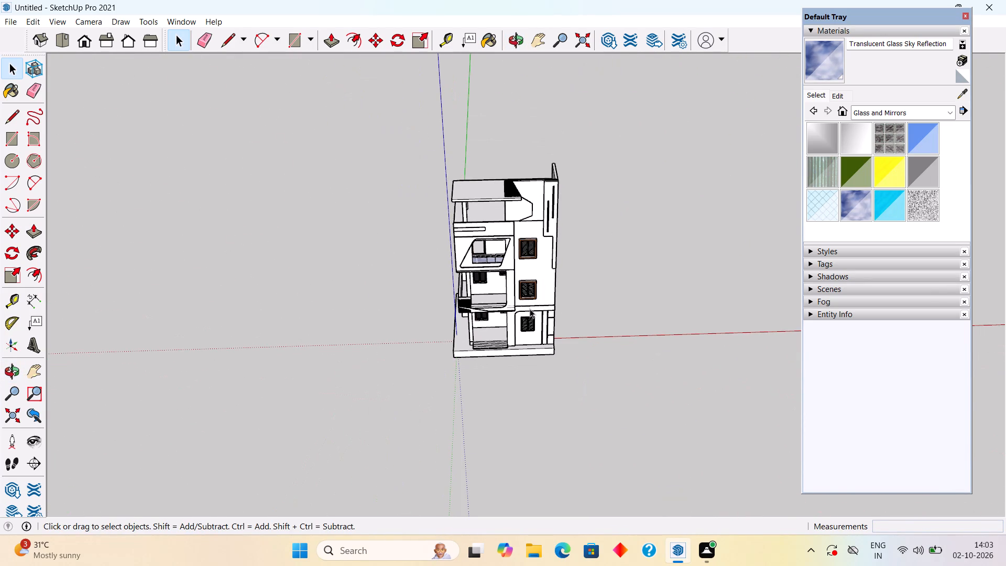
# Examine the front wall beside the windows and its open side from several angles.
pyautogui.scroll(8, 548, 276)
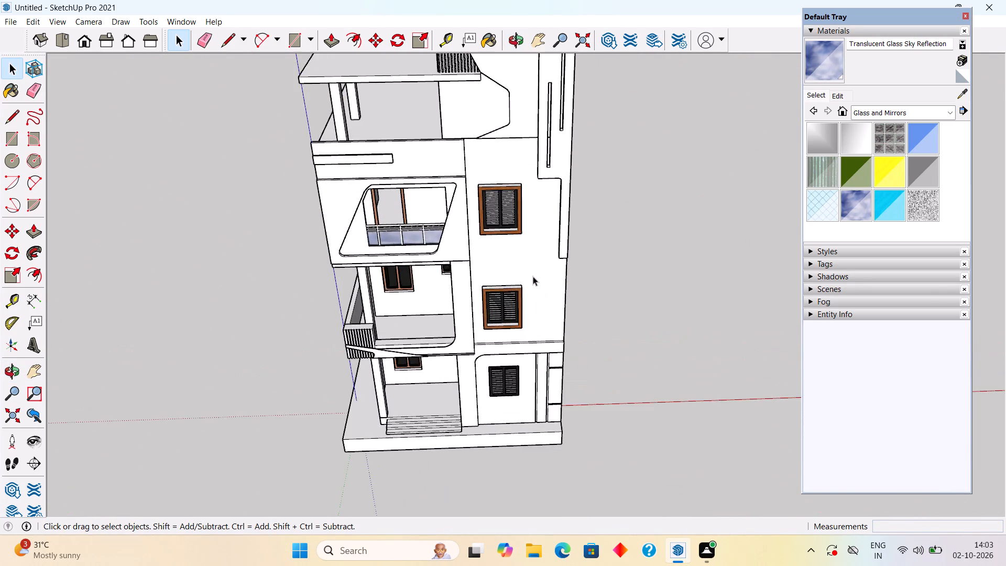
pyautogui.scroll(5, 533, 280)
pyautogui.moveTo(506, 312); pyautogui.dragTo(321, 420, button='middle')
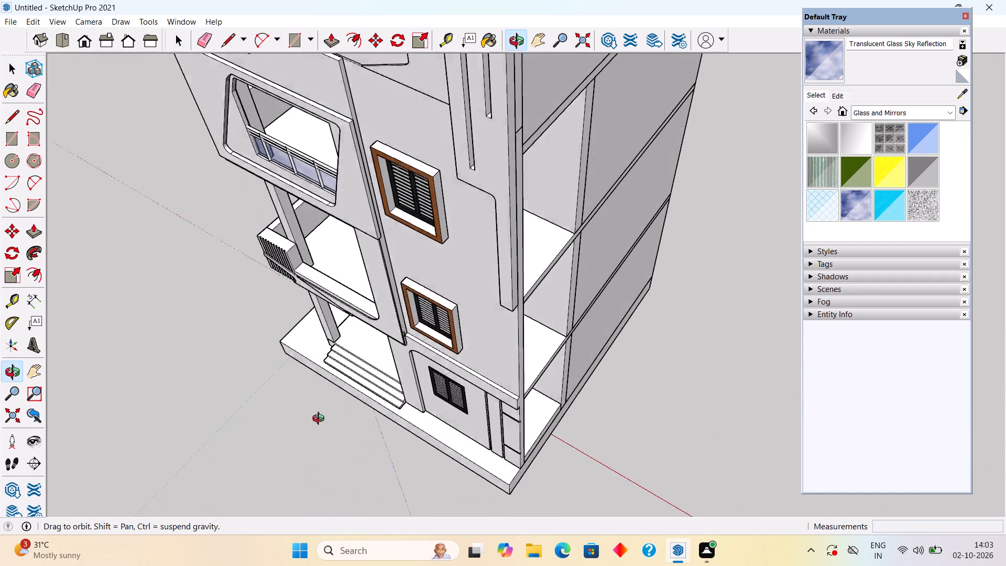
pyautogui.moveTo(321, 420); pyautogui.dragTo(381, 380, button='middle')
pyautogui.moveTo(428, 354); pyautogui.dragTo(191, 208, button='middle')
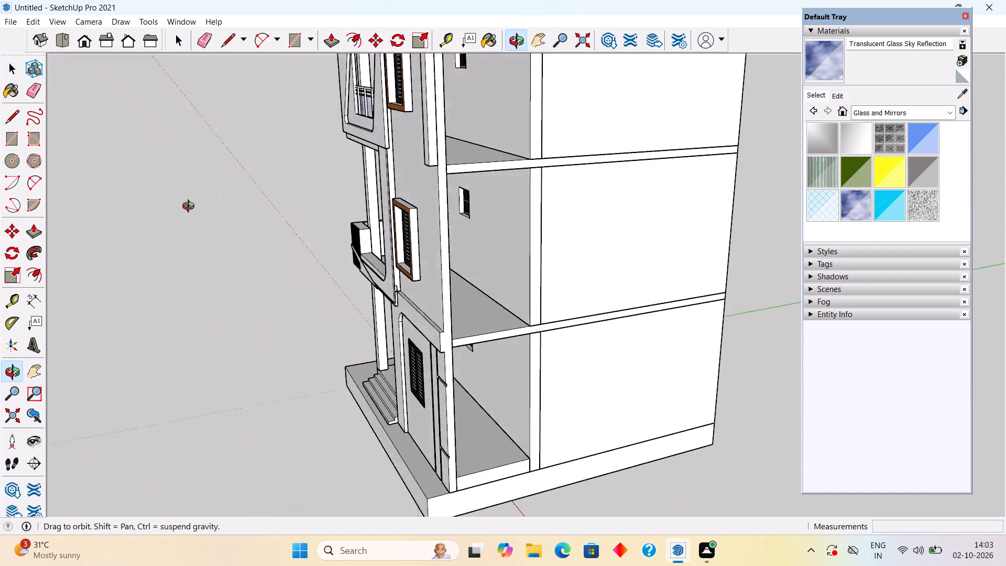
pyautogui.moveTo(191, 208); pyautogui.dragTo(506, 237, button='middle')
pyautogui.scroll(-6, 516, 245)
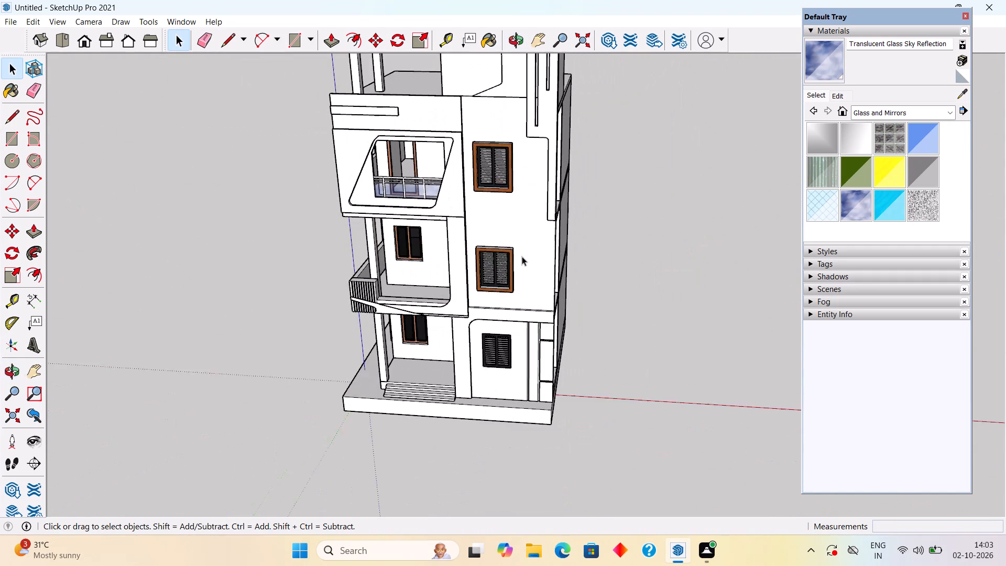
pyautogui.scroll(2, 532, 210)
pyautogui.moveTo(541, 202); pyautogui.dragTo(602, 176, button='middle')
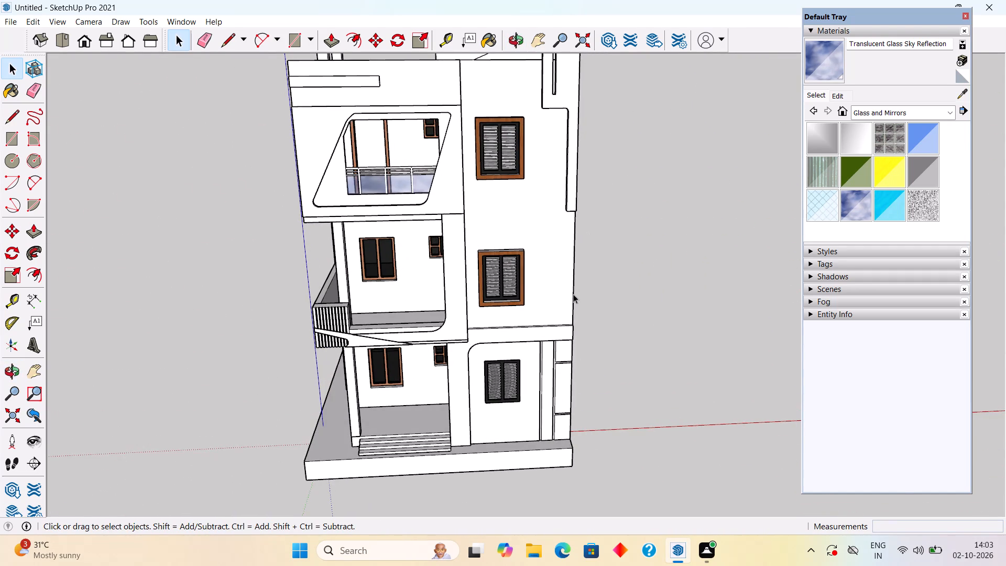
# Place a vertical guide 2'9" in from the front wall's outer edge and a second one 3" from it, back toward that edge.
pyautogui.press('t')
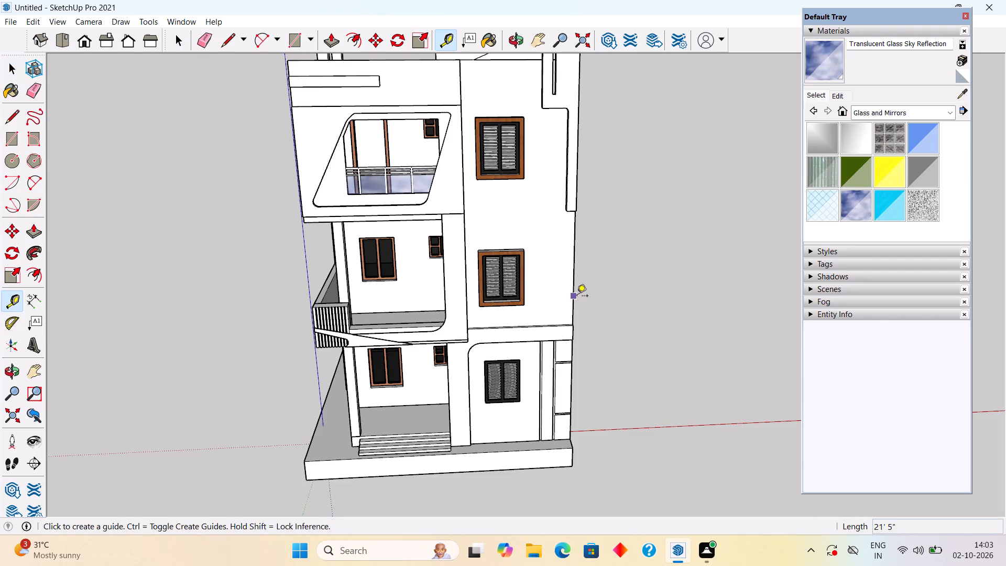
pyautogui.click(577, 297)
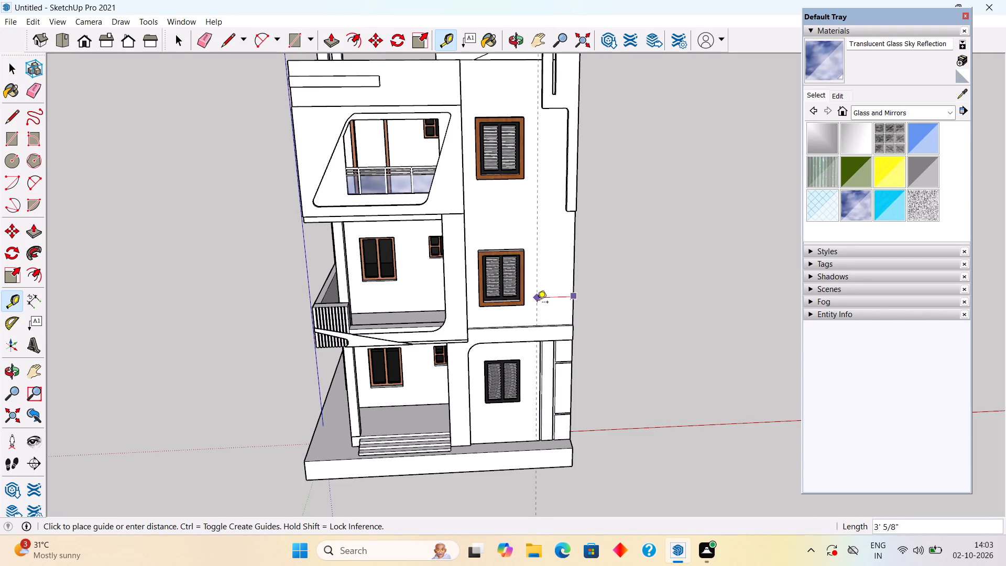
pyautogui.write('2\'9"')
pyautogui.press('Return')
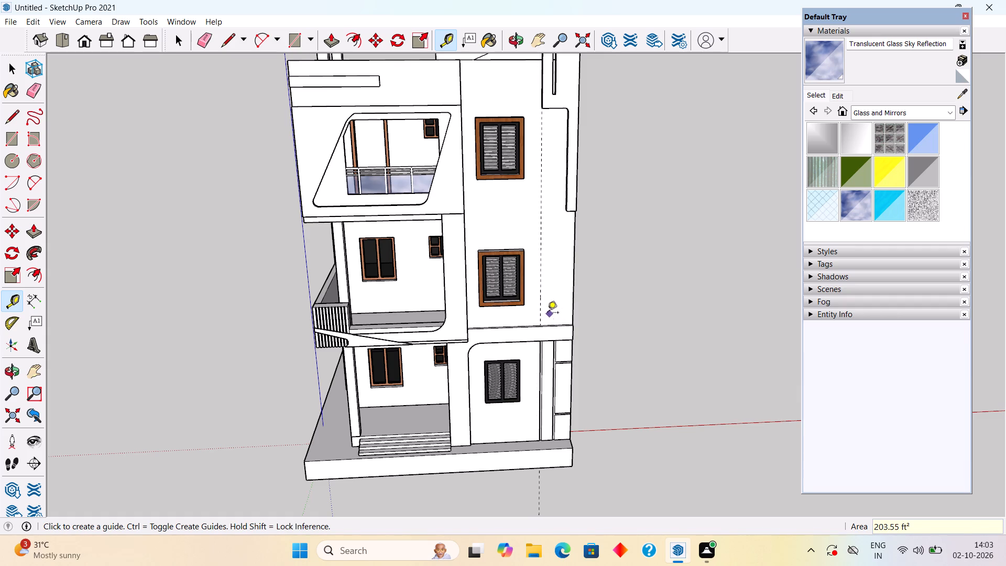
pyautogui.click(542, 311)
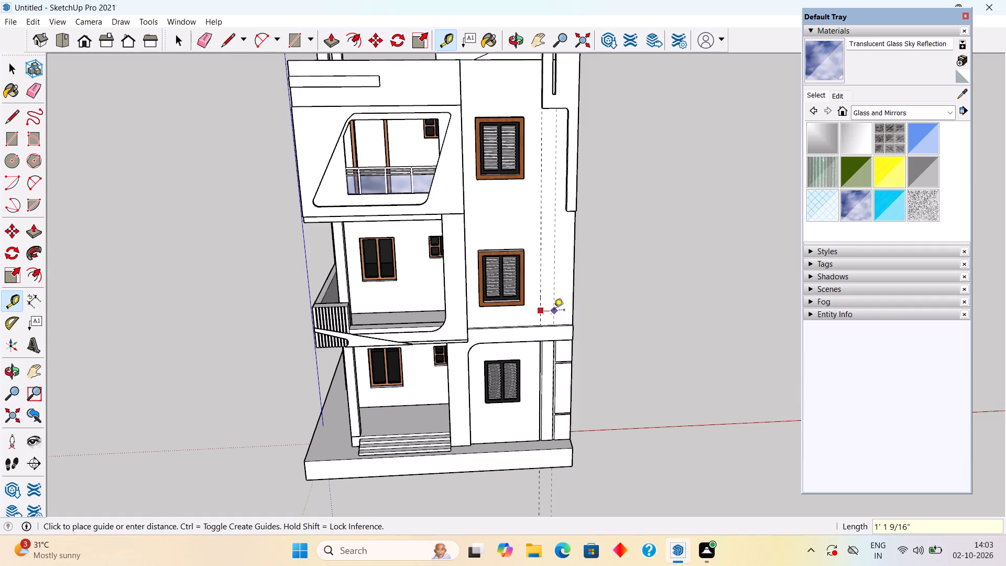
pyautogui.write('3"')
pyautogui.press('Return')
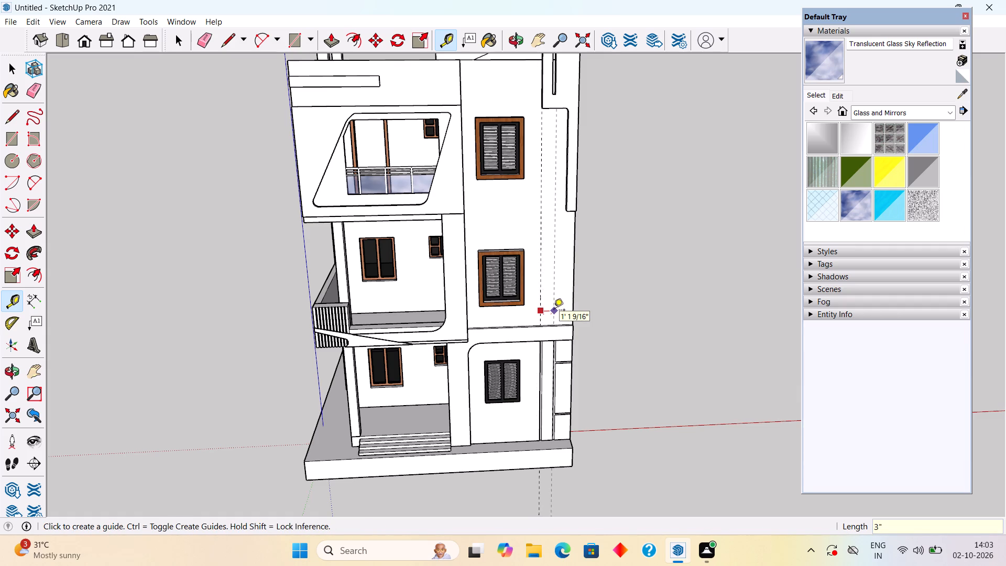
pyautogui.press('space')
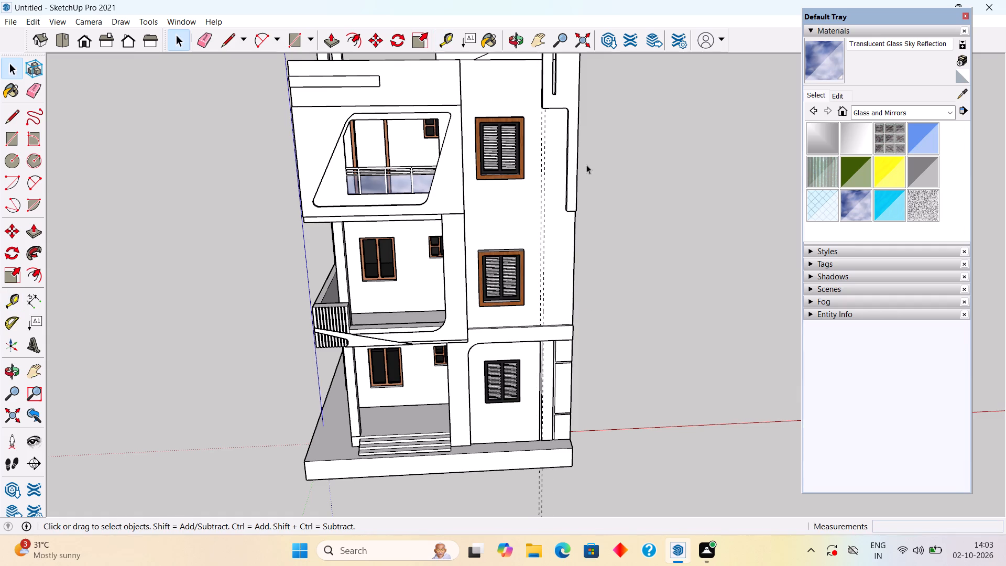
# Draw a 3" by 17'11" rectangle between the two guides, from the stepped strip's underside down to the ledge above the ground floor.
pyautogui.scroll(4, 546, 114)
pyautogui.moveTo(555, 101); pyautogui.dragTo(528, 21, button='middle')
pyautogui.scroll(2, 535, 78)
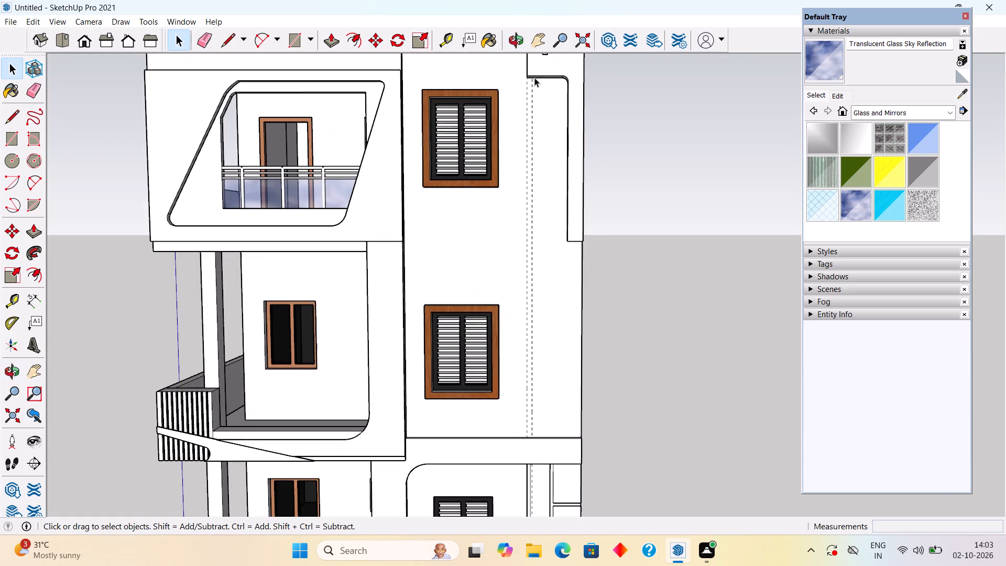
pyautogui.scroll(13, 531, 79)
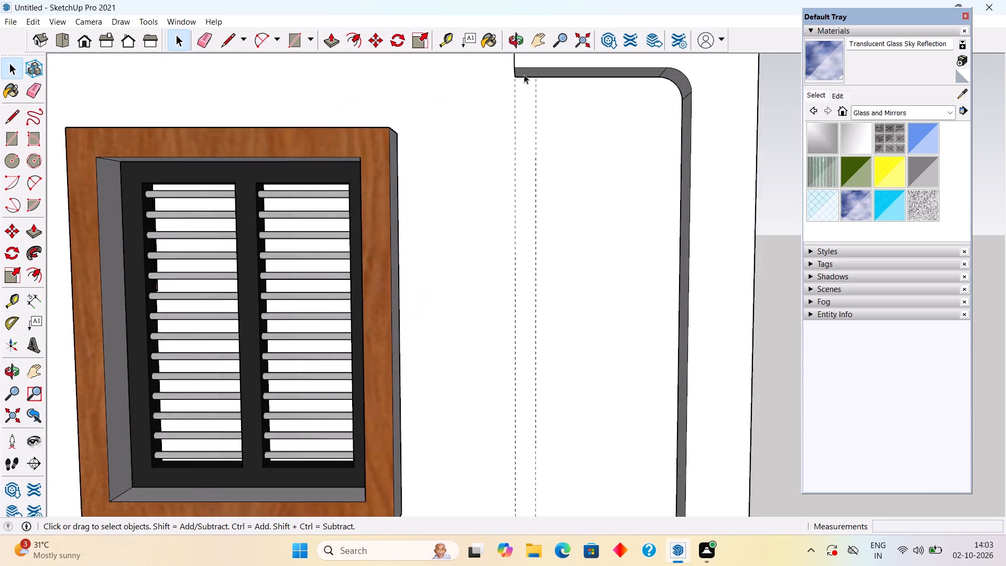
pyautogui.scroll(2, 524, 74)
pyautogui.press('r')
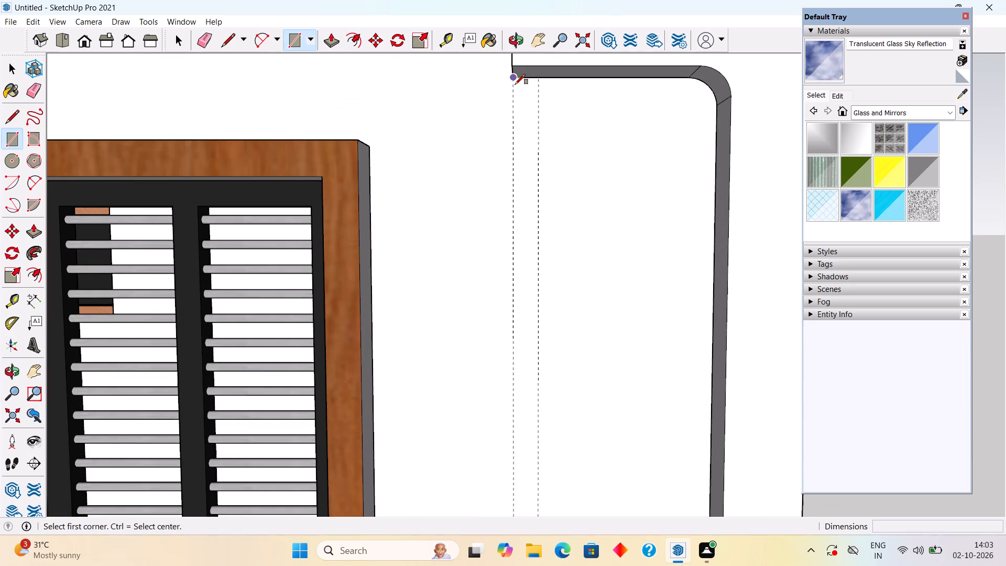
pyautogui.click(515, 79)
pyautogui.scroll(-20, 518, 243)
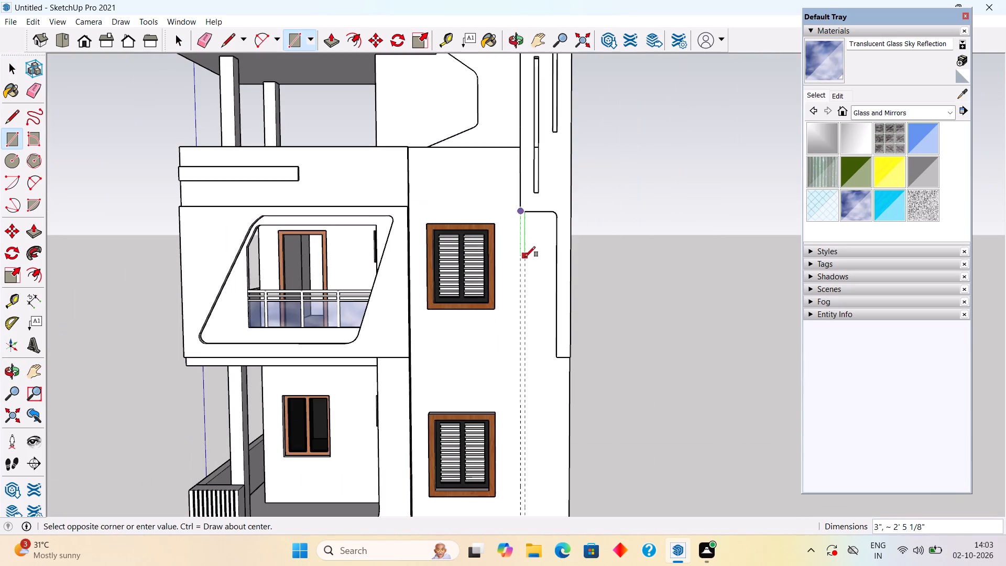
pyautogui.moveTo(525, 257); pyautogui.dragTo(528, 315, button='middle')
pyautogui.scroll(-12, 532, 342)
pyautogui.scroll(1, 548, 340)
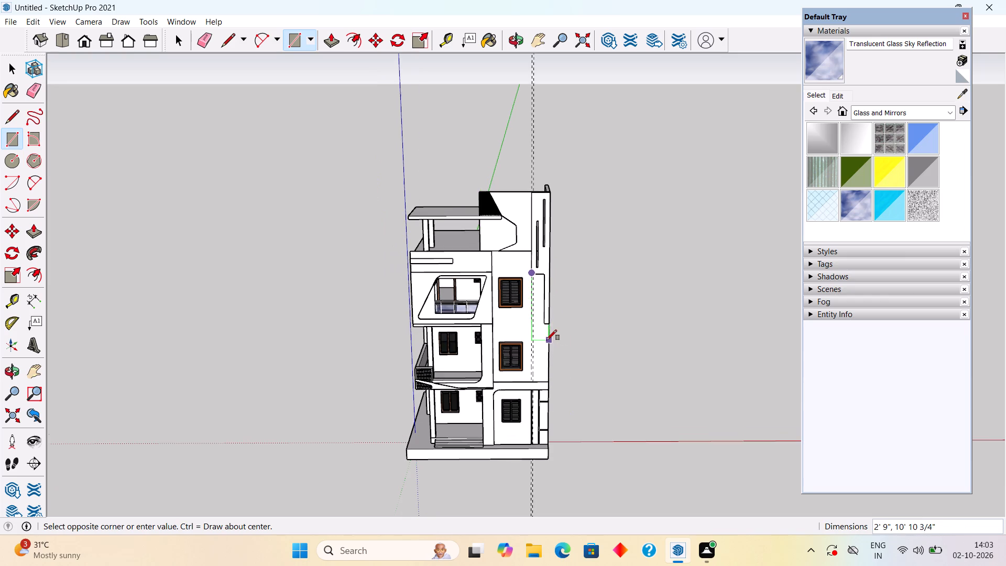
pyautogui.moveTo(546, 349); pyautogui.dragTo(539, 401, button='middle')
pyautogui.scroll(17, 537, 390)
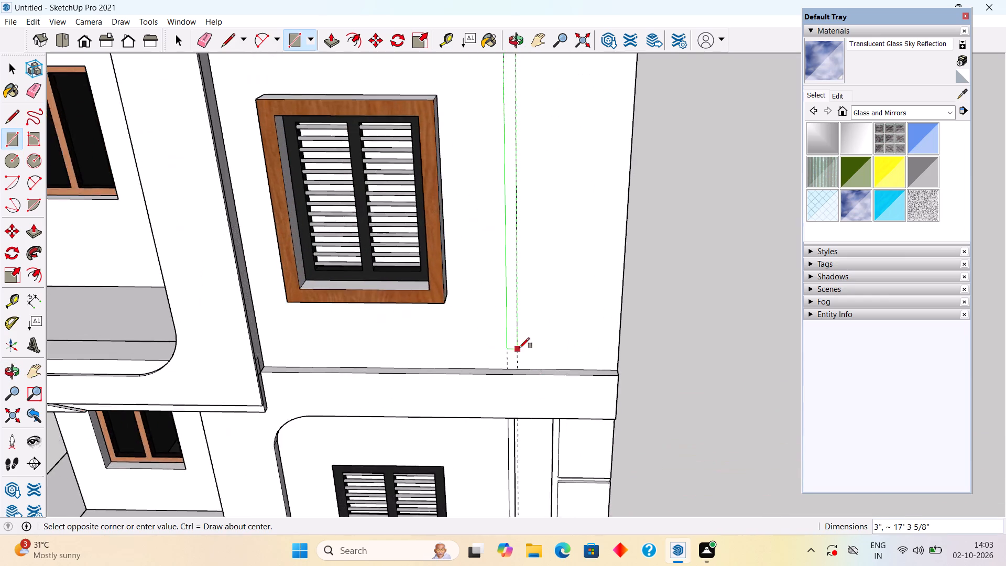
pyautogui.scroll(6, 519, 348)
pyautogui.click(516, 384)
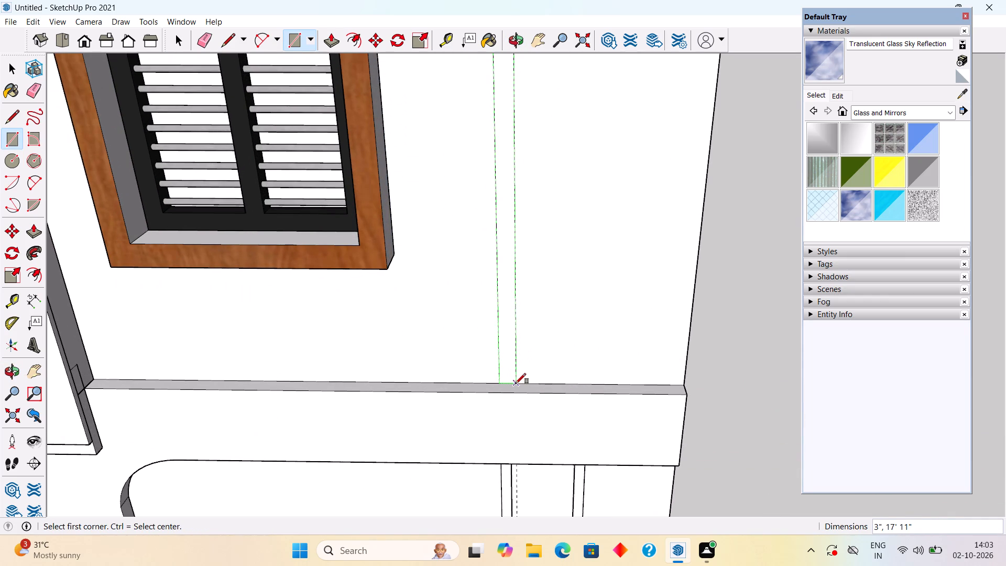
pyautogui.press('space')
# Push/Pull the narrow vertical rectangle 2" out from the front wall.
pyautogui.press('p')
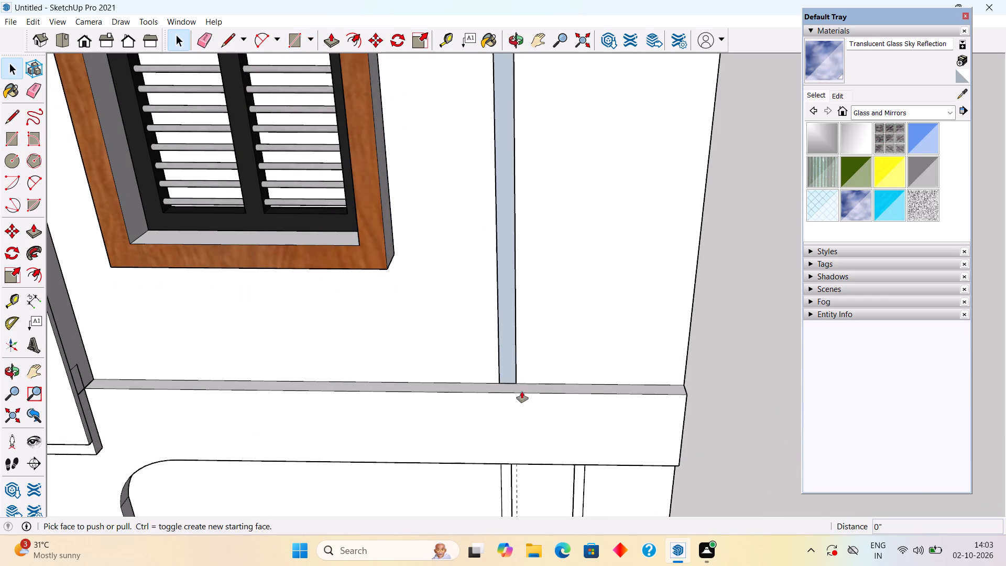
pyautogui.click(513, 360)
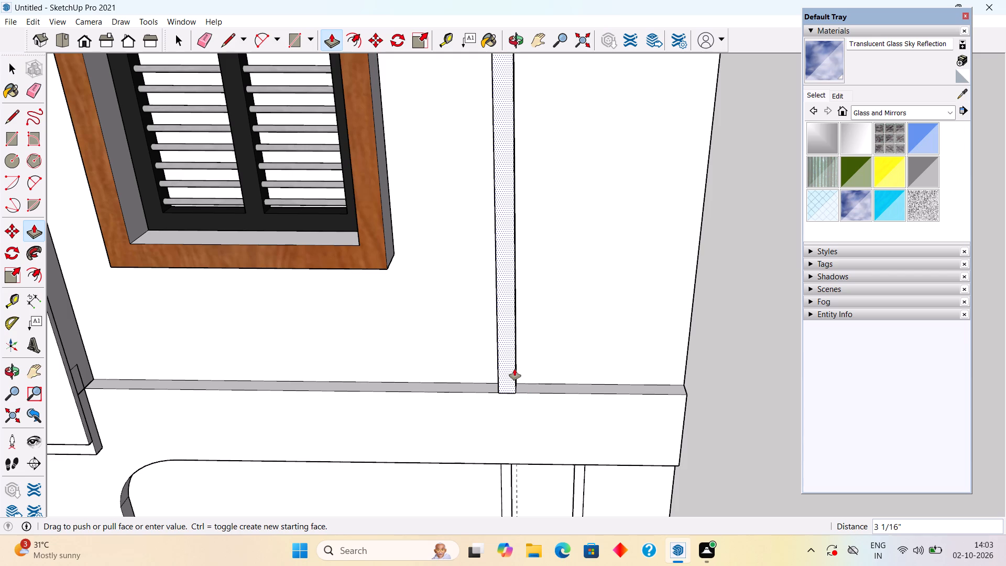
pyautogui.write('2"')
pyautogui.press('Return')
pyautogui.press('space')
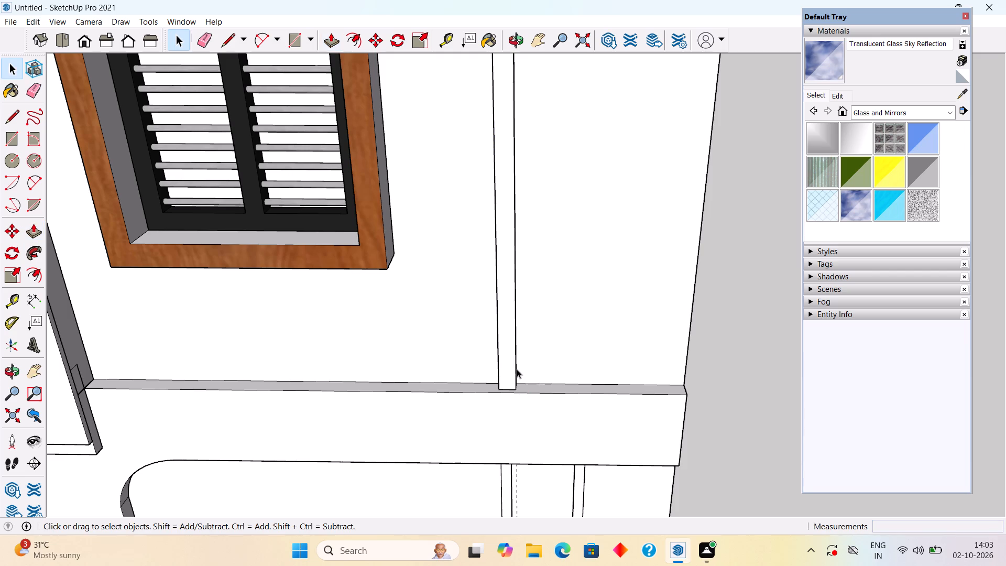
# Make the raised vertical strip, with all its faces and edges, a group.
pyautogui.click(517, 369)
pyautogui.tripleClick(513, 369)
pyautogui.rightClick(513, 369)
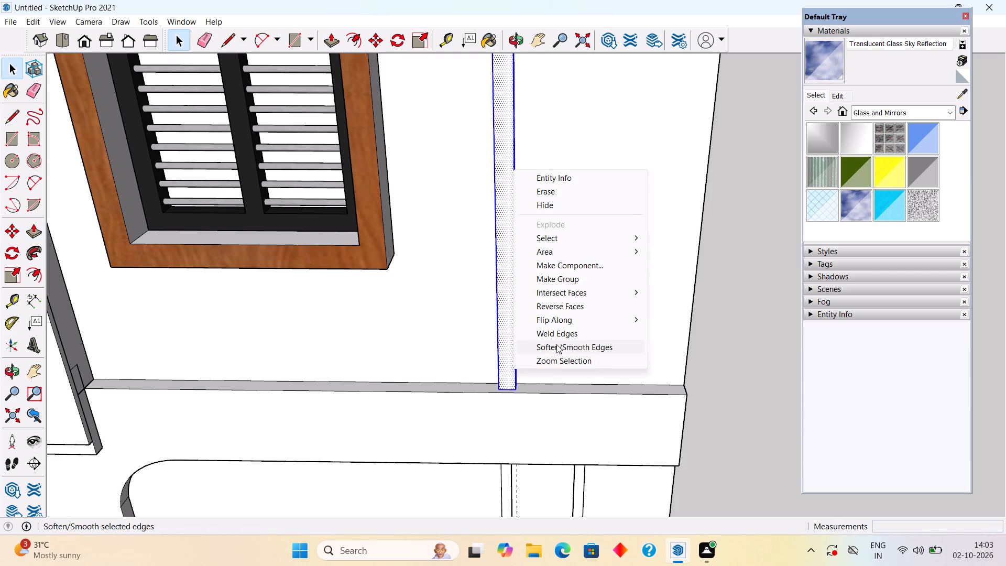
pyautogui.click(556, 281)
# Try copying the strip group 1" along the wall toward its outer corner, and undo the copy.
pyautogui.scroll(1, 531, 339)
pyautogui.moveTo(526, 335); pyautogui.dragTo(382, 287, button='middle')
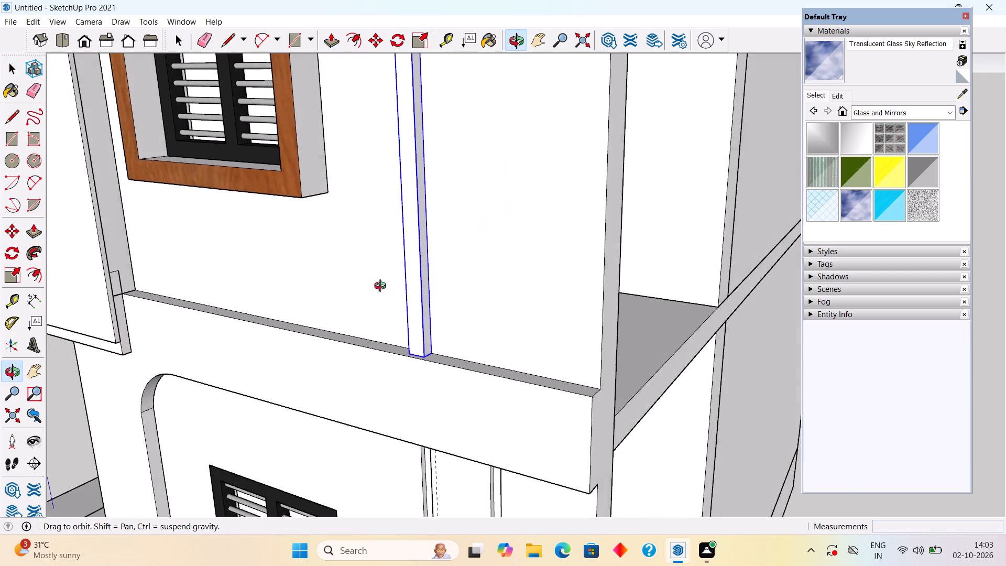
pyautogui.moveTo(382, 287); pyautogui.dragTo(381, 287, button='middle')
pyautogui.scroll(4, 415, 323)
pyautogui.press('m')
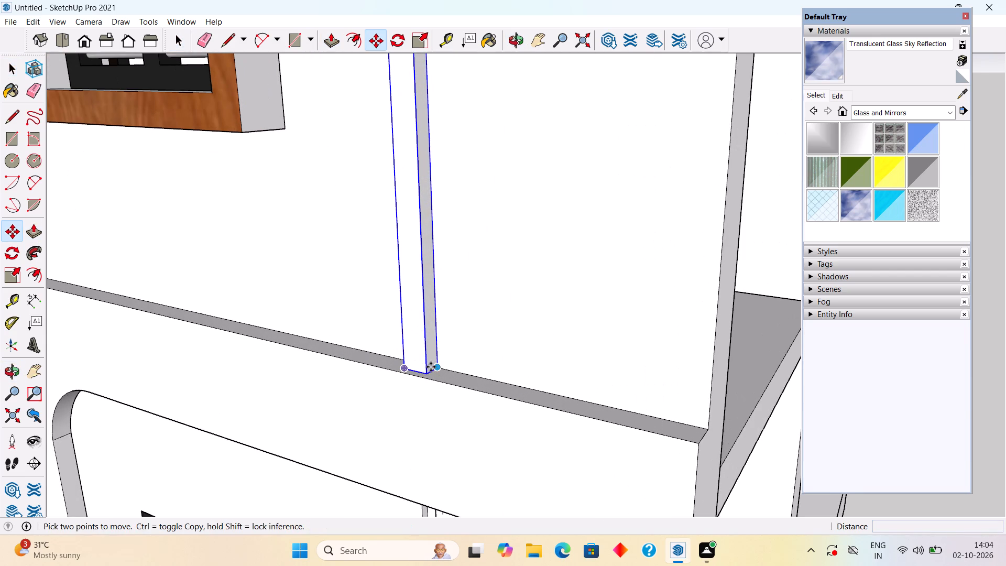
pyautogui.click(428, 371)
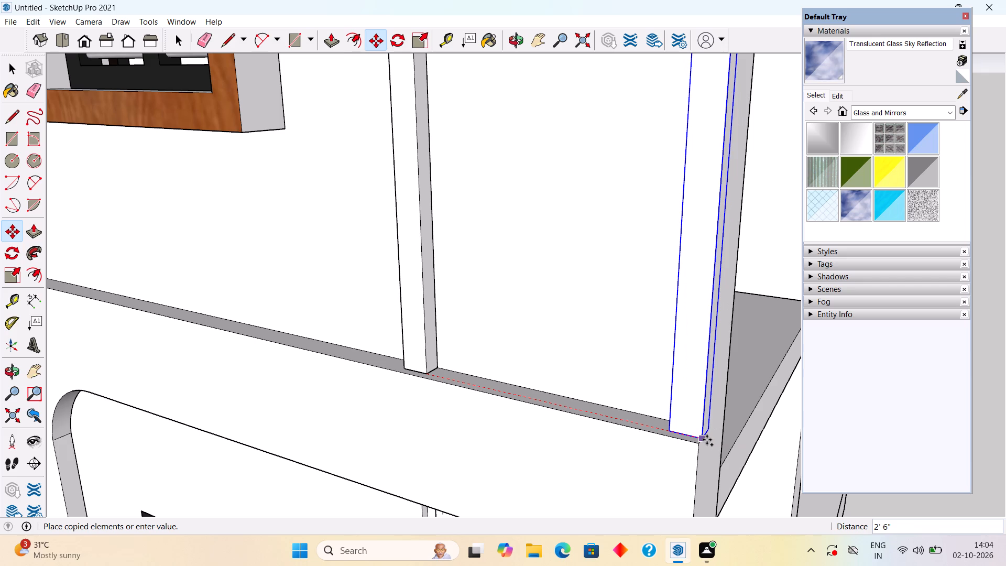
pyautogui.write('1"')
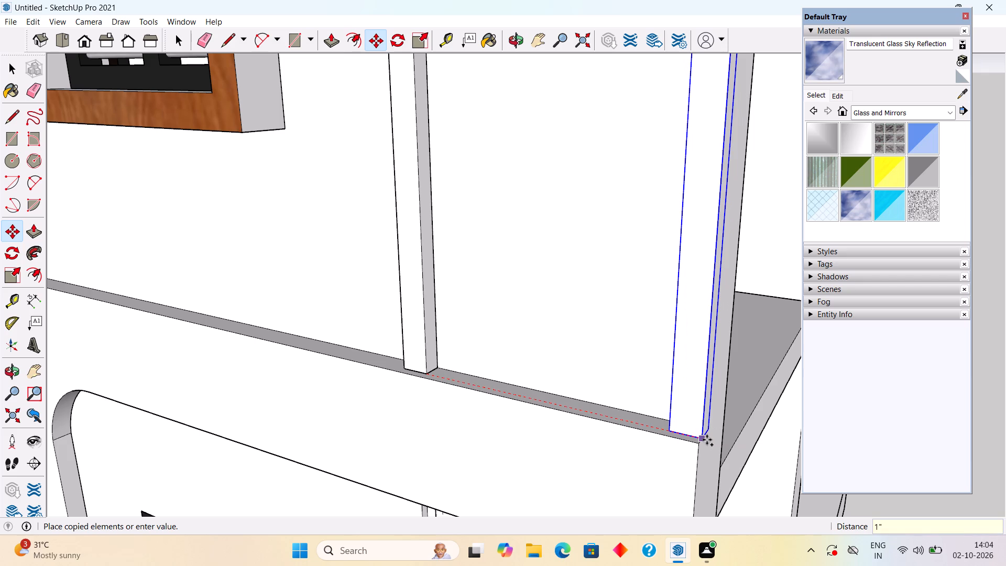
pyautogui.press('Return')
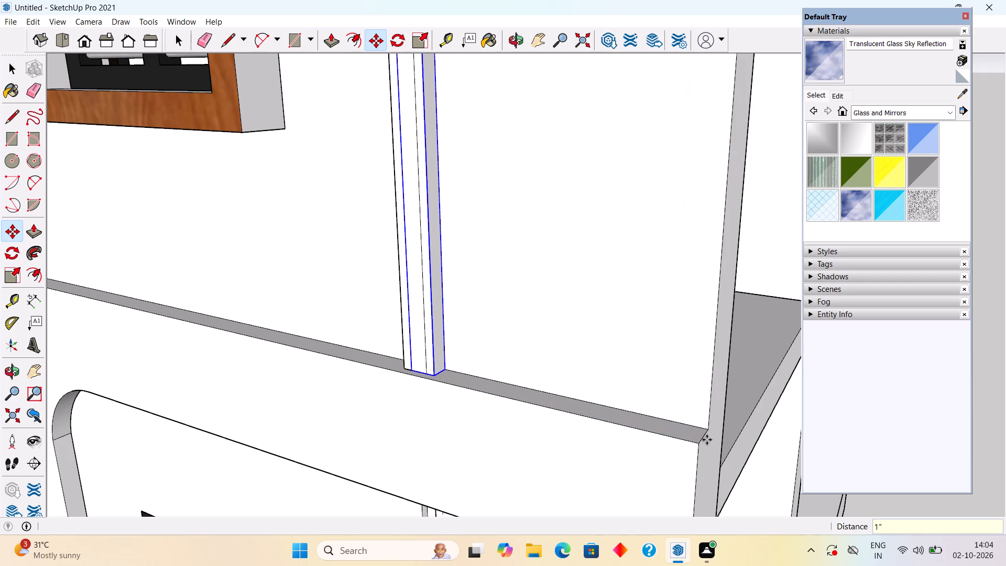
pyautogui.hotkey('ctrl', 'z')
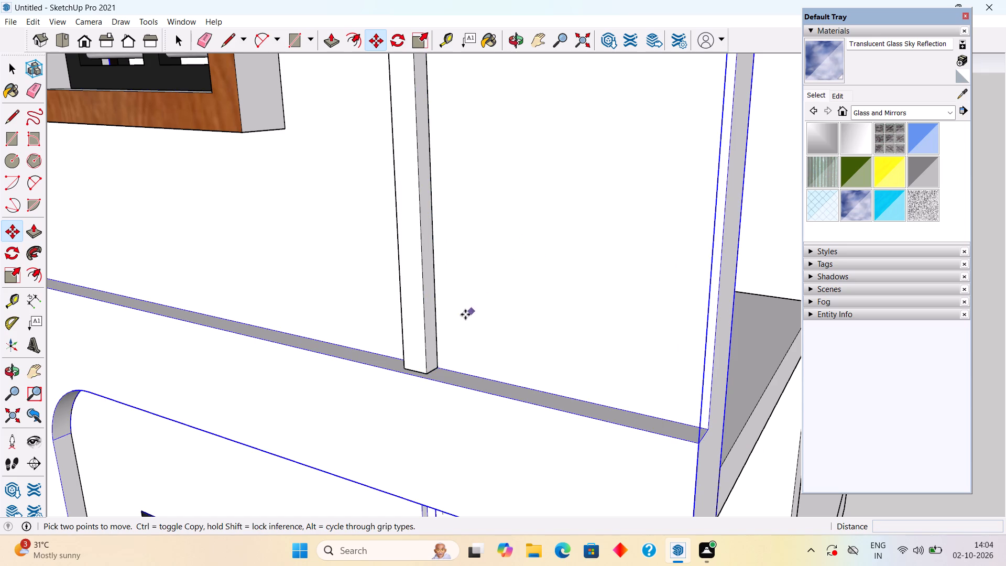
# Copy the vertical strip 4" along the wall toward its outer corner and repeat the copy x10.
pyautogui.click(426, 373)
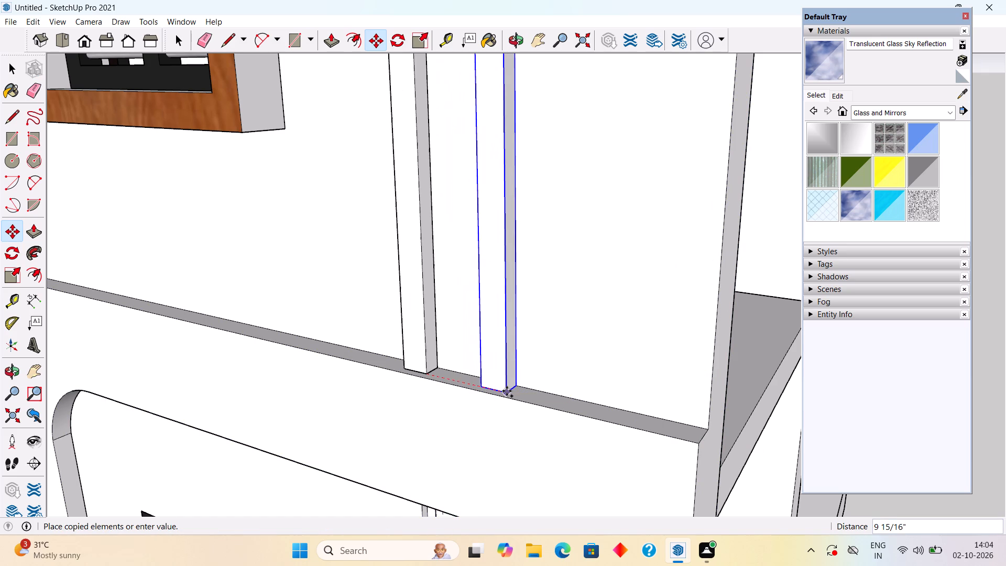
pyautogui.write('4"')
pyautogui.press('Return')
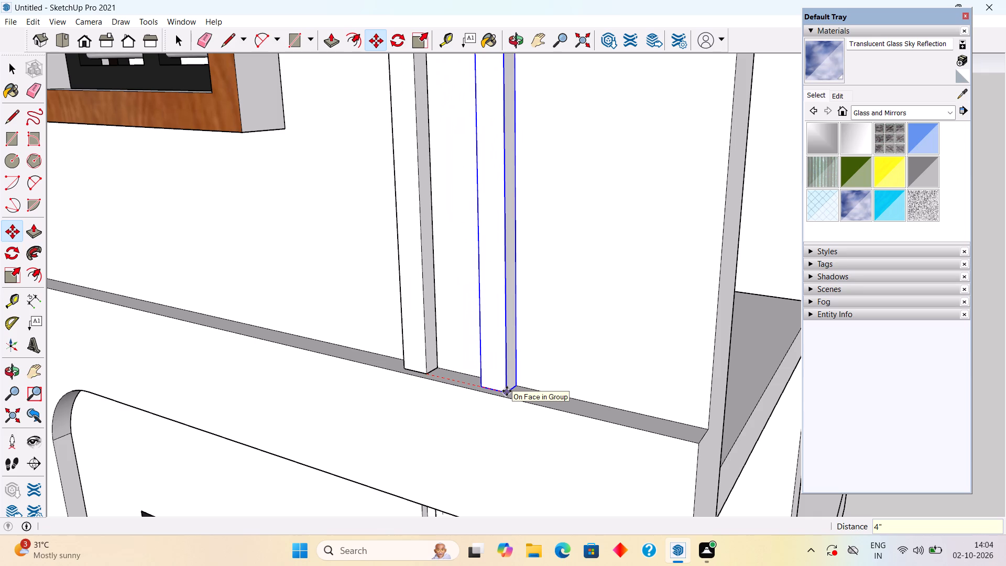
pyautogui.press('x')
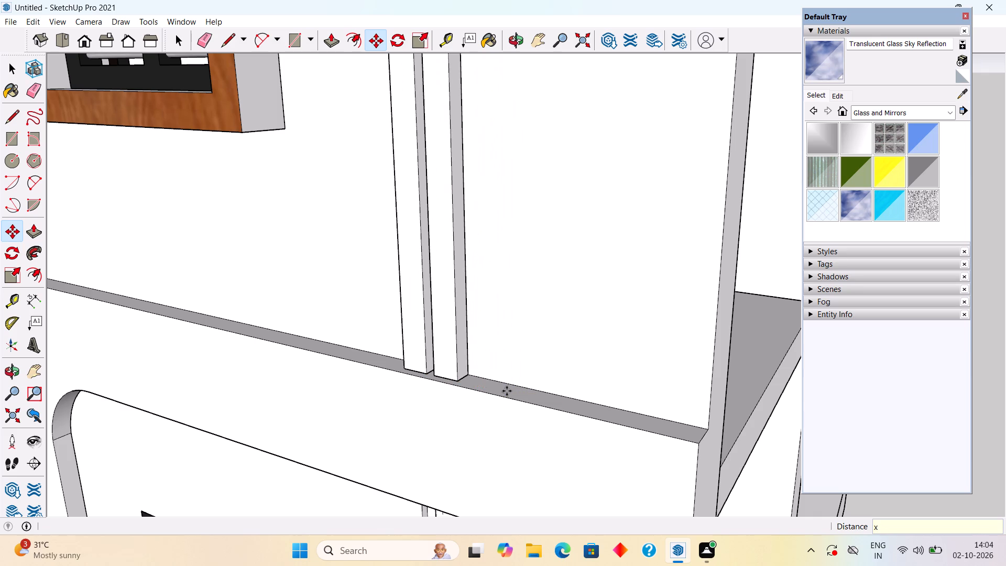
pyautogui.press('1')
pyautogui.press('0')
pyautogui.press('Return')
# Delete the two outermost strips that extend beyond the front wall's outer corner.
pyautogui.press('space')
pyautogui.scroll(-9, 502, 393)
pyautogui.moveTo(641, 409); pyautogui.dragTo(657, 398, button='middle')
pyautogui.click(646, 396)
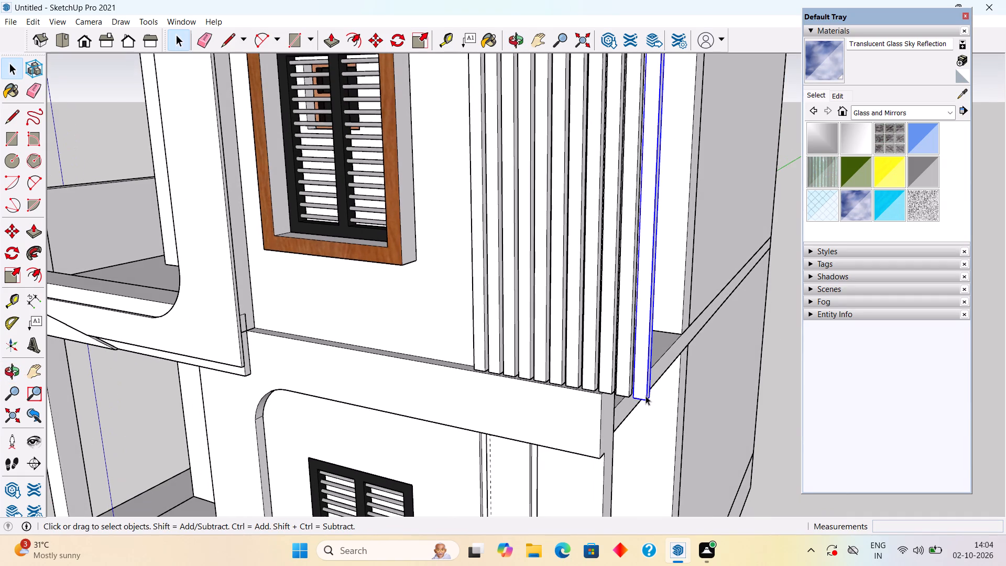
pyautogui.press('Delete')
pyautogui.click(621, 385)
pyautogui.press('Delete')
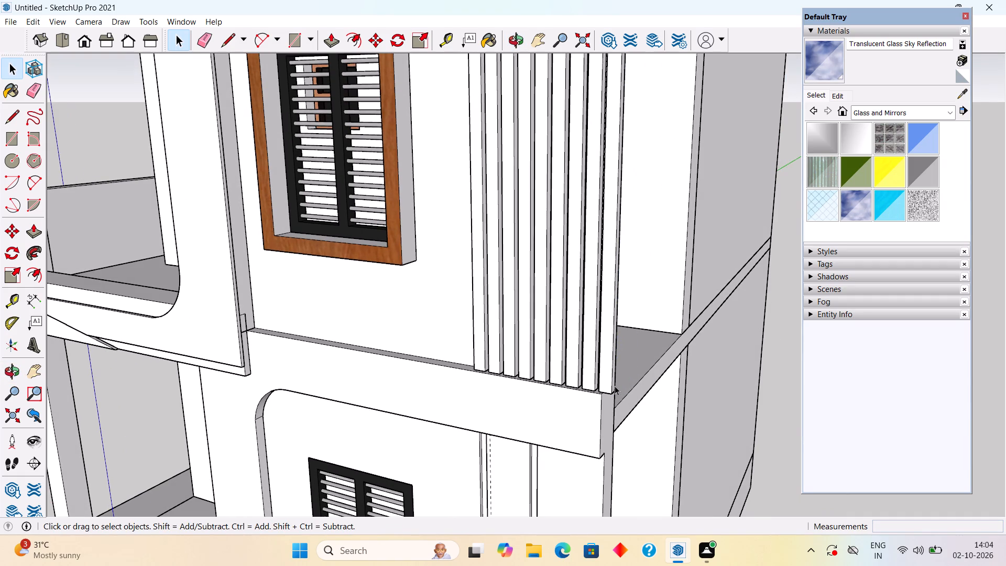
# Delete the outermost remaining vertical strip at the front wall's outer corner.
pyautogui.click(615, 386)
pyautogui.press('Delete')
# Move the outermost vertical strip 2" along the wall toward its outer corner.
pyautogui.moveTo(584, 398); pyautogui.dragTo(649, 364, button='middle')
pyautogui.scroll(-15, 649, 364)
pyautogui.moveTo(641, 371); pyautogui.dragTo(706, 342, button='middle')
pyautogui.scroll(7, 671, 306)
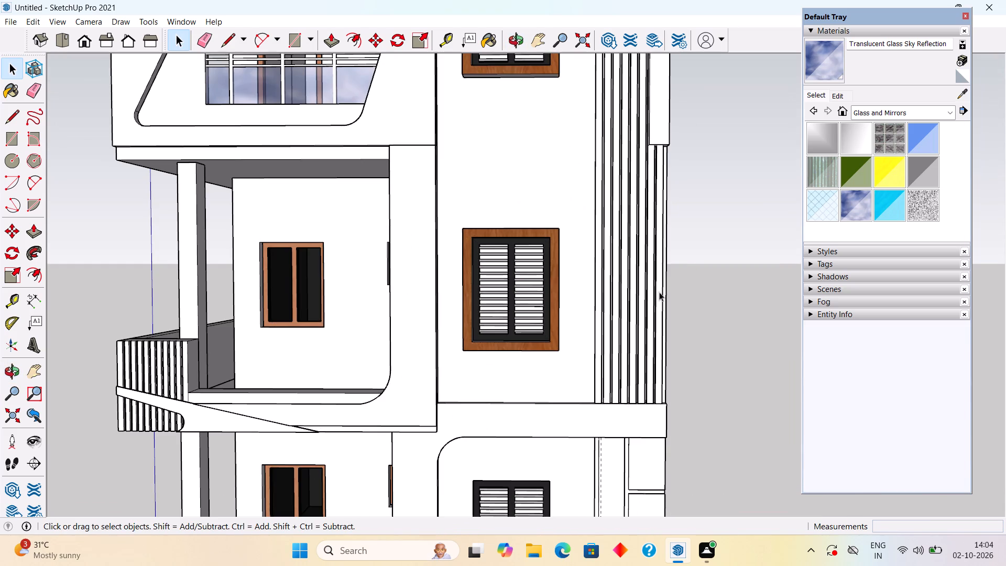
pyautogui.scroll(-6, 634, 346)
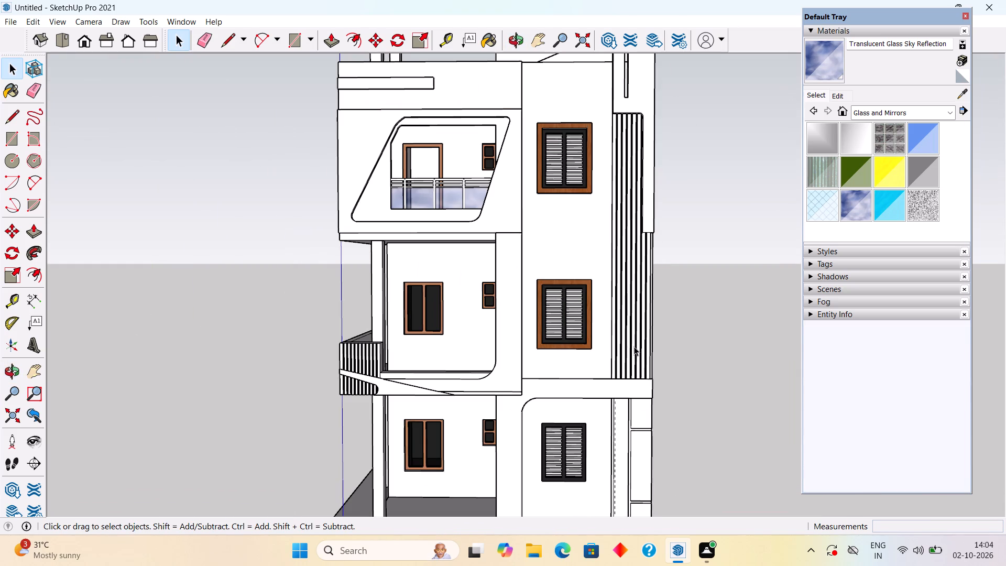
pyautogui.scroll(7, 647, 336)
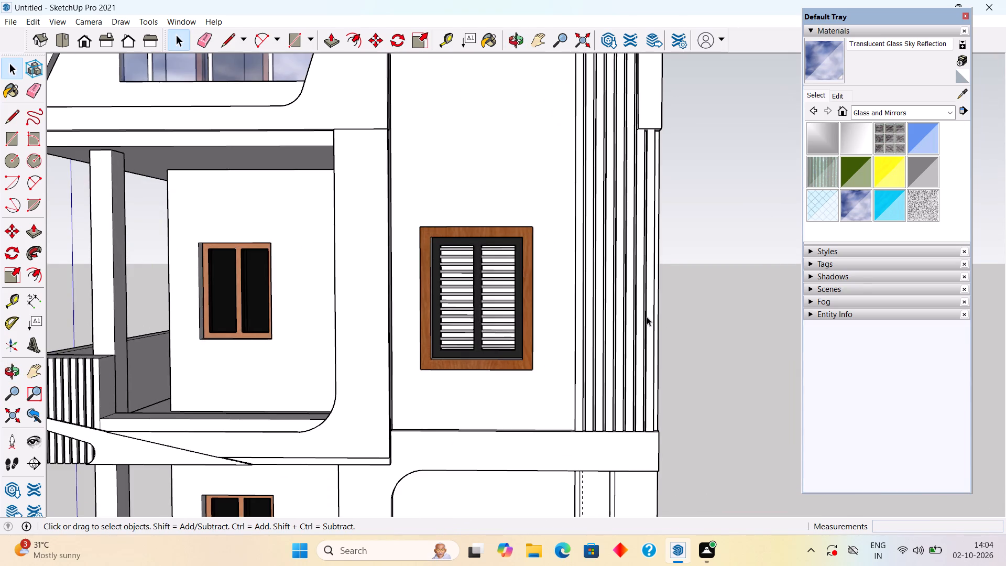
pyautogui.scroll(1, 648, 312)
pyautogui.click(651, 309)
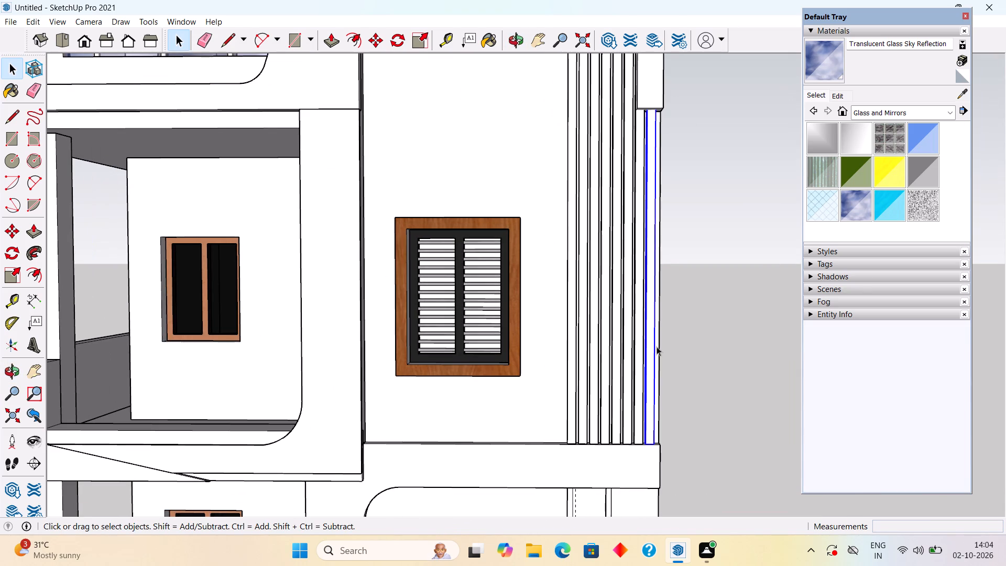
pyautogui.moveTo(672, 342); pyautogui.dragTo(609, 399, button='middle')
pyautogui.scroll(6, 613, 465)
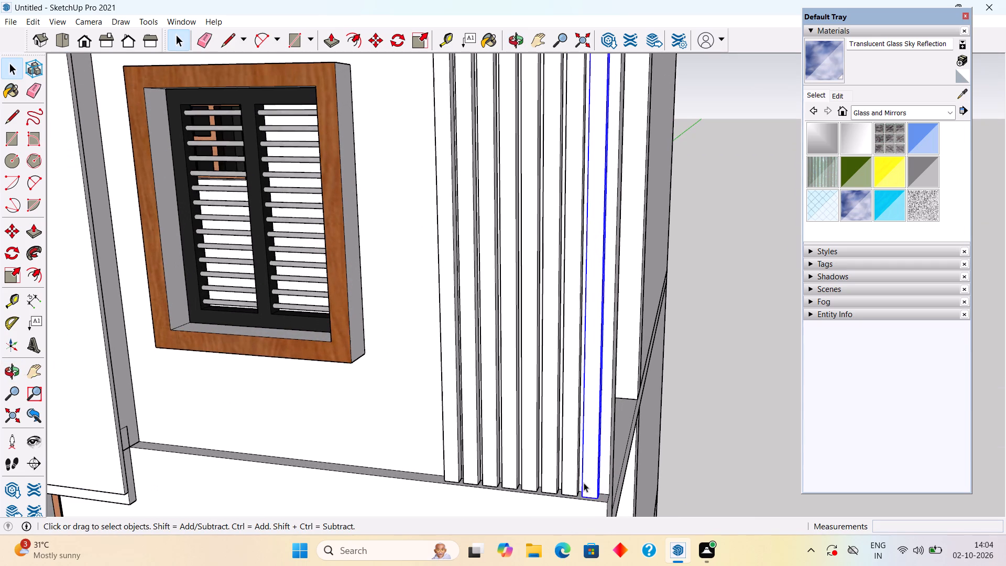
pyautogui.press('m')
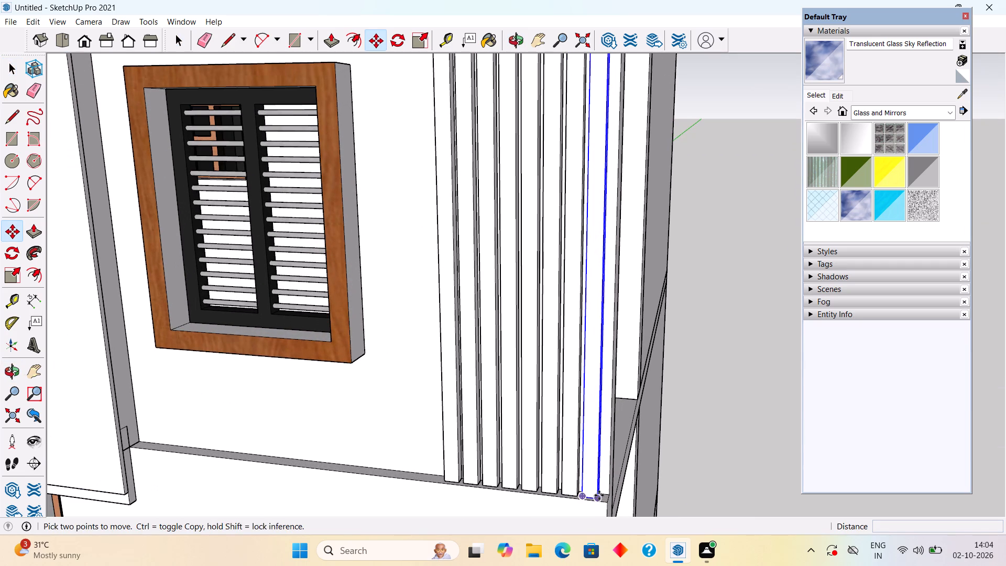
pyautogui.click(599, 495)
pyautogui.scroll(5, 615, 495)
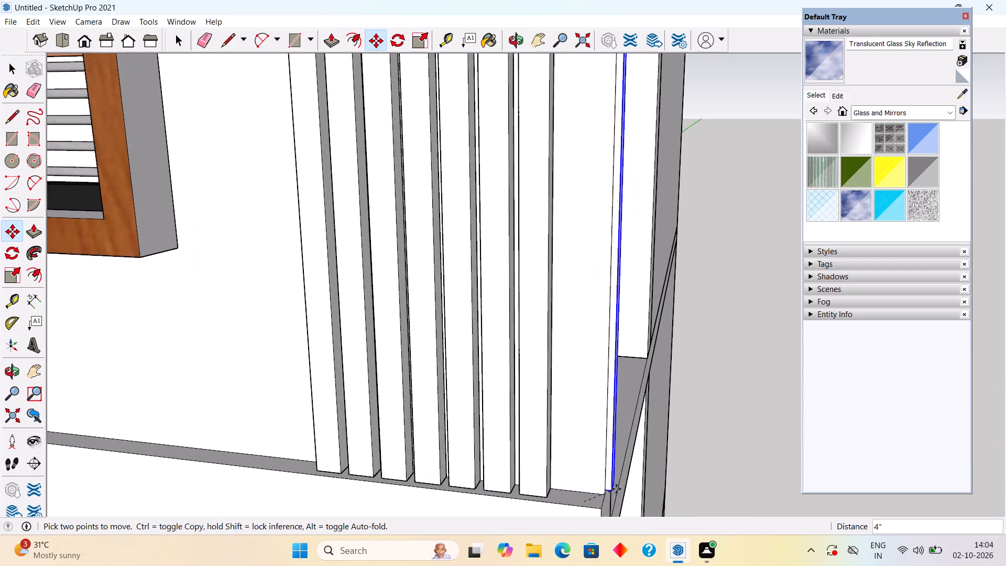
pyautogui.scroll(4, 616, 489)
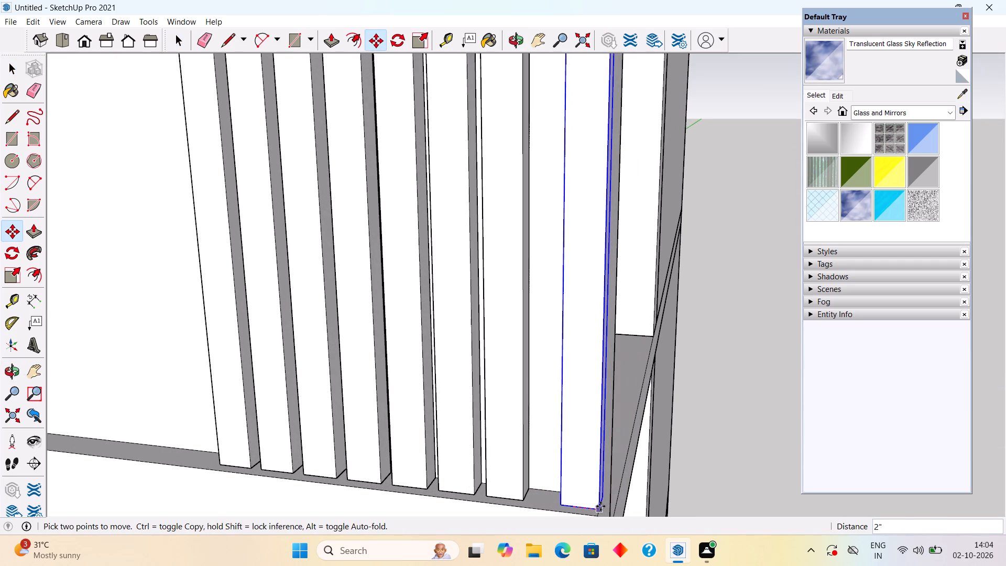
pyautogui.click(600, 506)
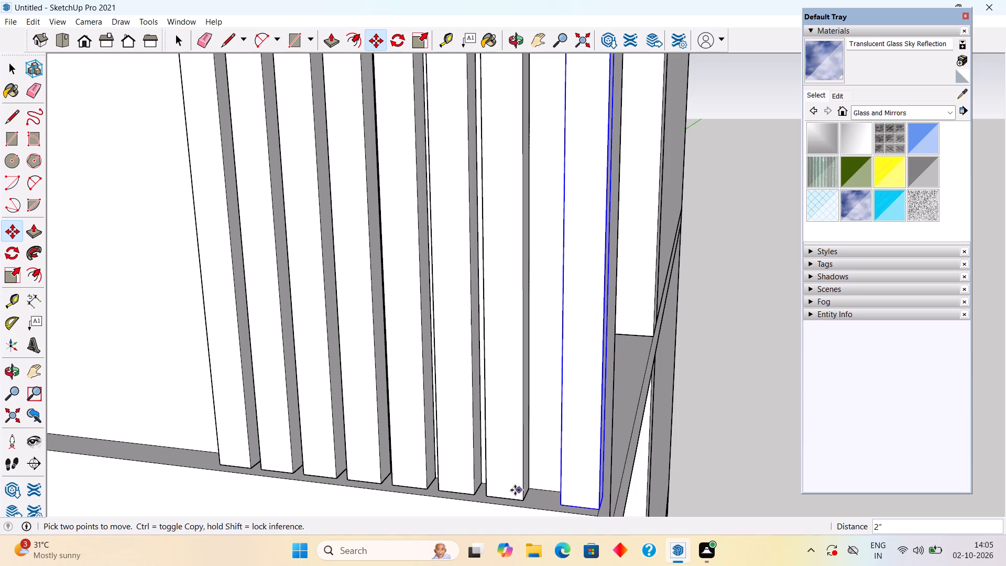
# Move the second-outermost strip about 1" toward the outer corner, placing it midway between its neighbours.
pyautogui.press('space')
pyautogui.click(519, 487)
pyautogui.press('m')
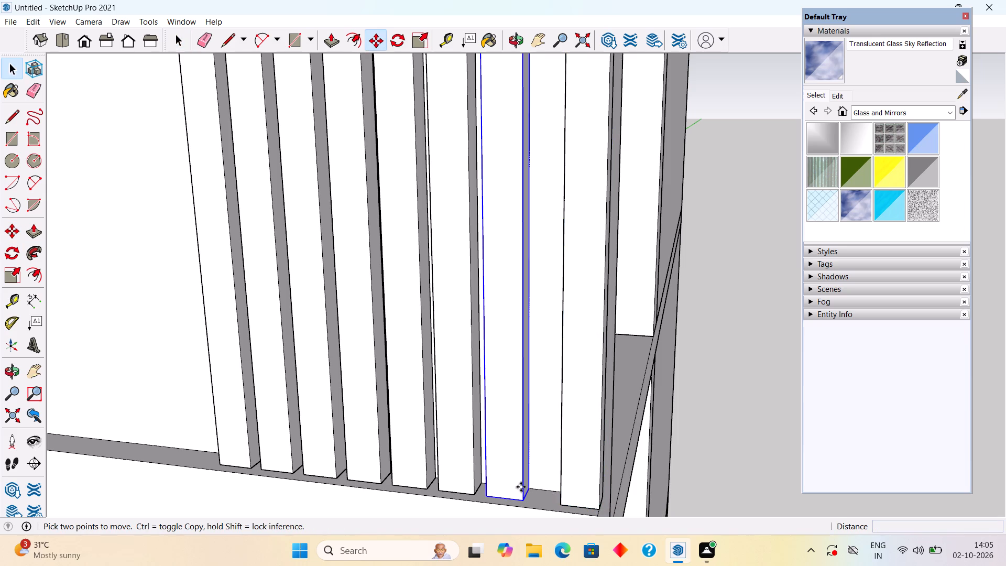
pyautogui.click(521, 487)
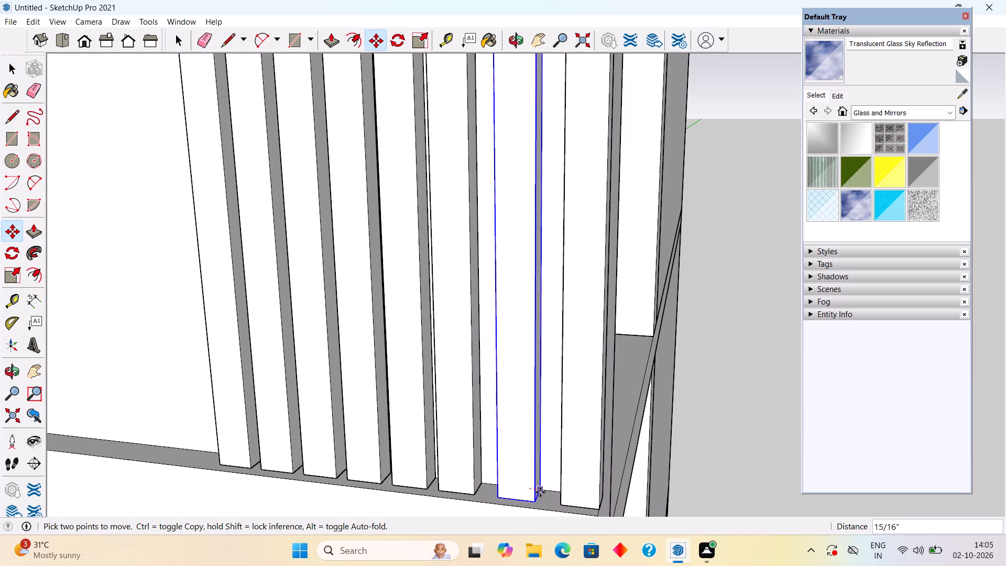
pyautogui.click(542, 493)
pyautogui.press('space')
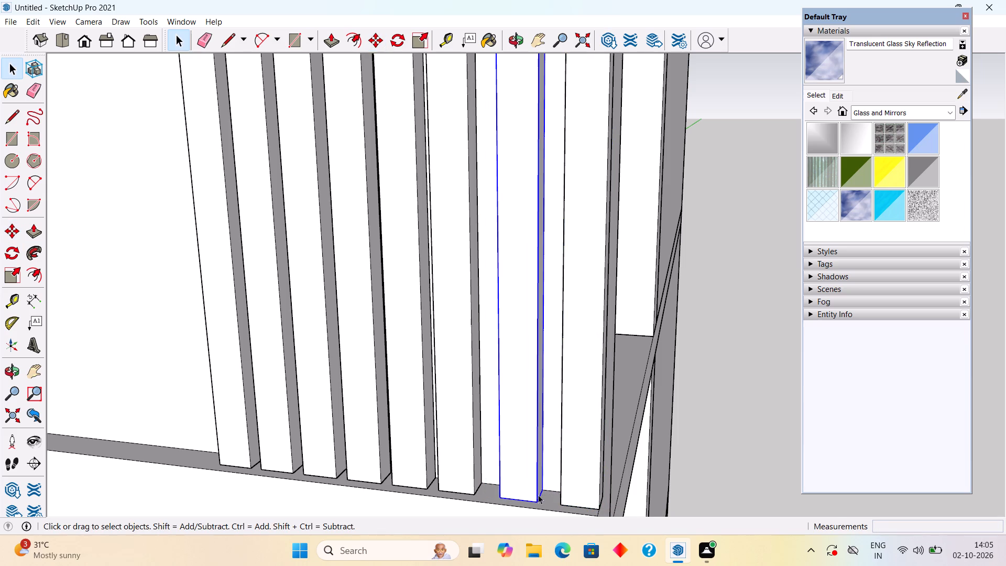
# Select all eight vertical strips on the front wall and make them one group.
pyautogui.scroll(-5, 537, 480)
pyautogui.moveTo(521, 475); pyautogui.dragTo(790, 379, button='middle')
pyautogui.click(770, 378)
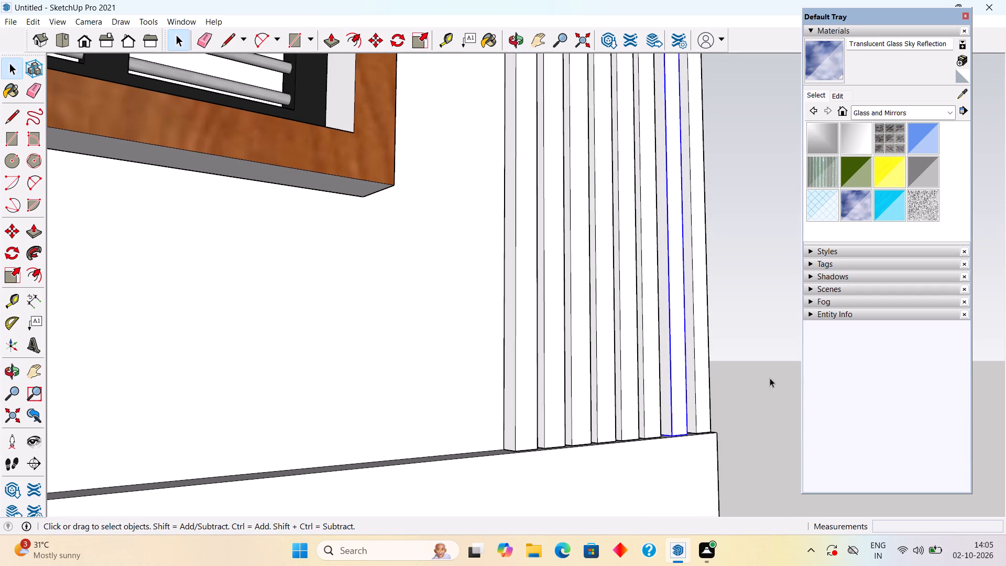
pyautogui.moveTo(424, 383); pyautogui.dragTo(406, 406, button='middle')
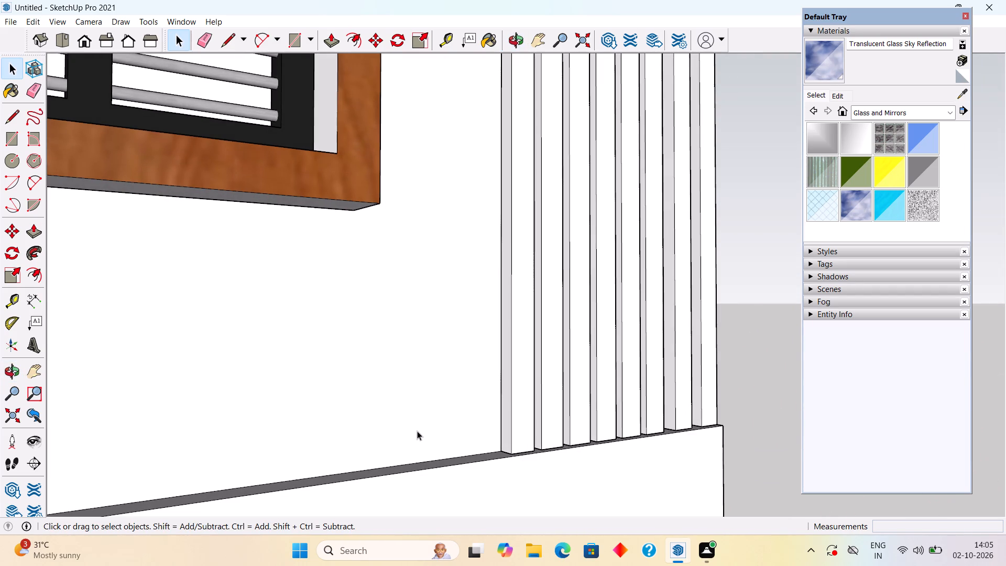
pyautogui.click(532, 419)
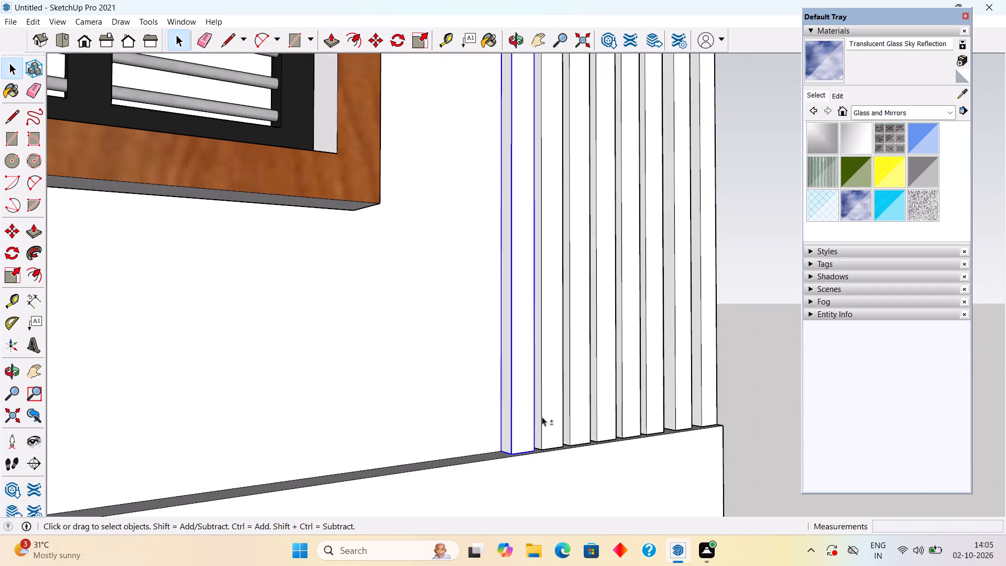
pyautogui.keyDown('shift'); pyautogui.click(550, 414); pyautogui.keyUp('shift')
pyautogui.keyDown('shift'); pyautogui.click(576, 428); pyautogui.keyUp('shift')
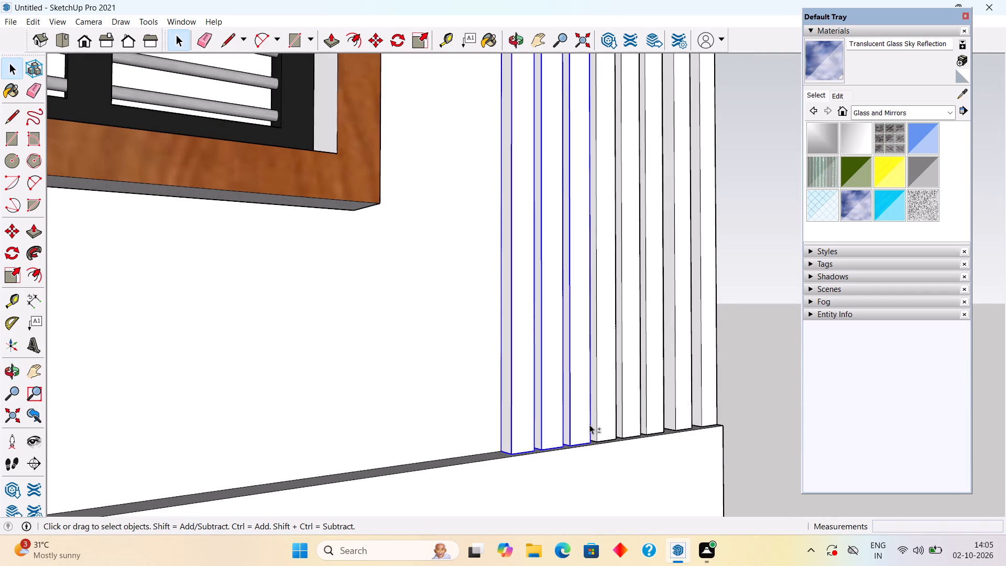
pyautogui.keyDown('shift'); pyautogui.click(609, 420); pyautogui.keyUp('shift')
pyautogui.keyDown('shift'); pyautogui.click(636, 412); pyautogui.keyUp('shift')
pyautogui.keyDown('shift'); pyautogui.click(656, 408); pyautogui.keyUp('shift')
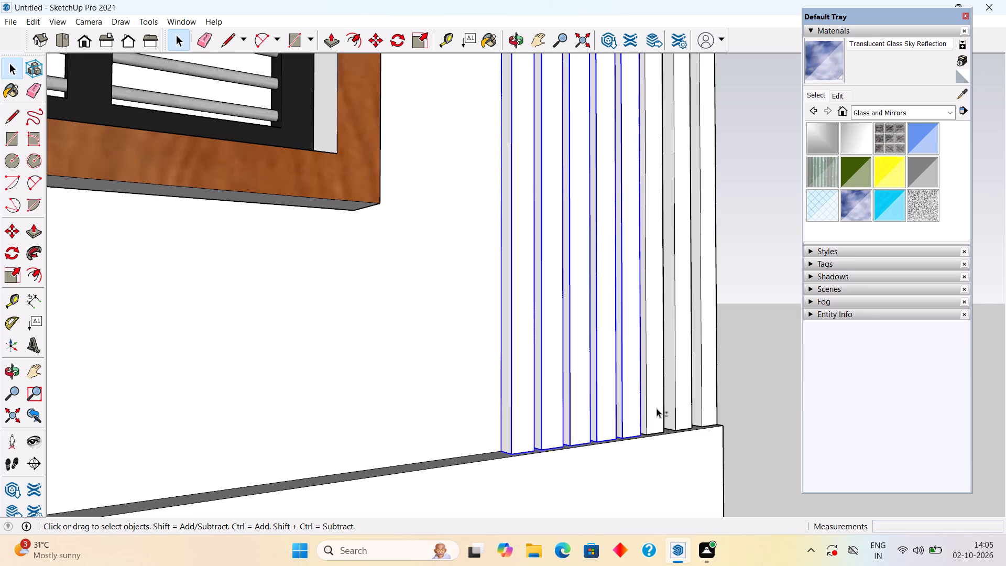
pyautogui.keyDown('shift'); pyautogui.click(688, 407); pyautogui.keyUp('shift')
pyautogui.keyDown('shift'); pyautogui.click(708, 399); pyautogui.keyUp('shift')
pyautogui.rightClick(708, 399)
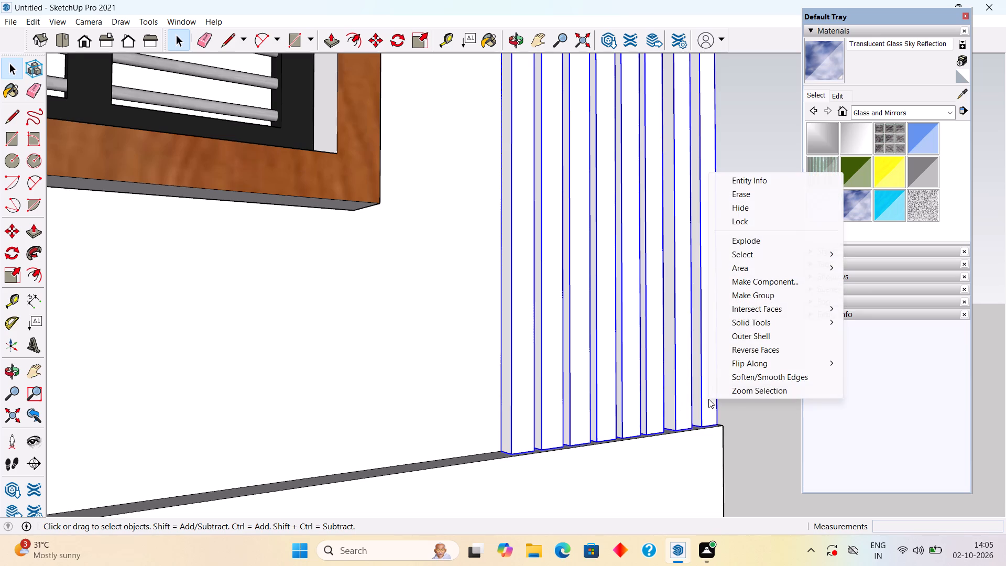
pyautogui.click(740, 293)
pyautogui.click(736, 252)
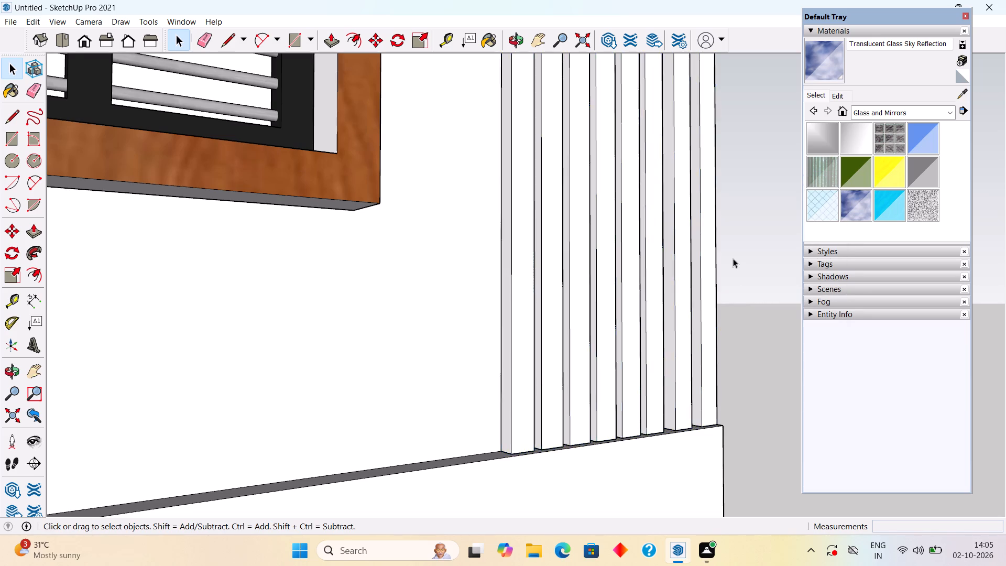
# Examine the whole front facade with its strip row, and the wall between the balcony and the shuttered windows.
pyautogui.scroll(-20, 733, 258)
pyautogui.moveTo(625, 388); pyautogui.dragTo(613, 395, button='middle')
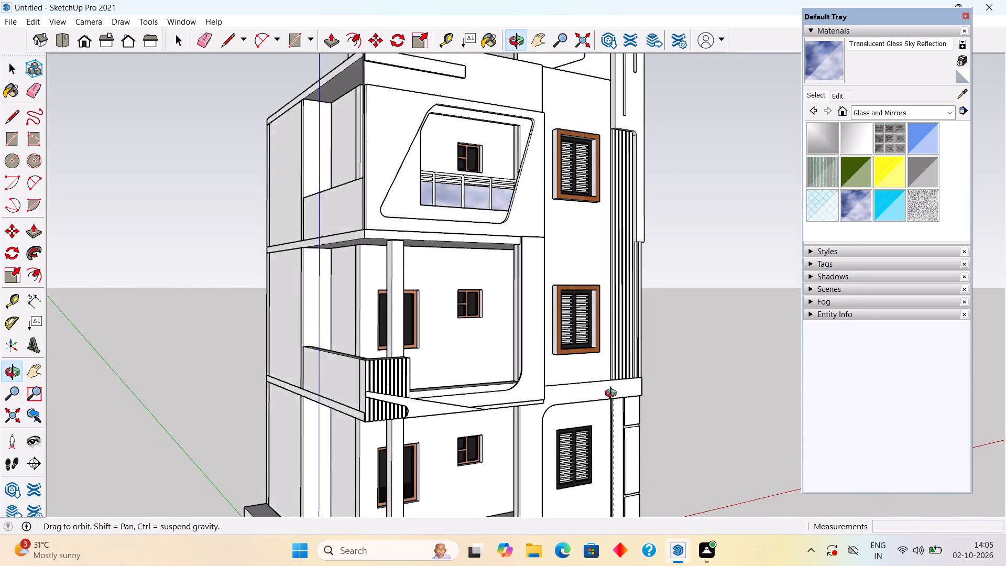
pyautogui.moveTo(613, 395); pyautogui.dragTo(420, 447, button='middle')
pyautogui.scroll(-6, 421, 447)
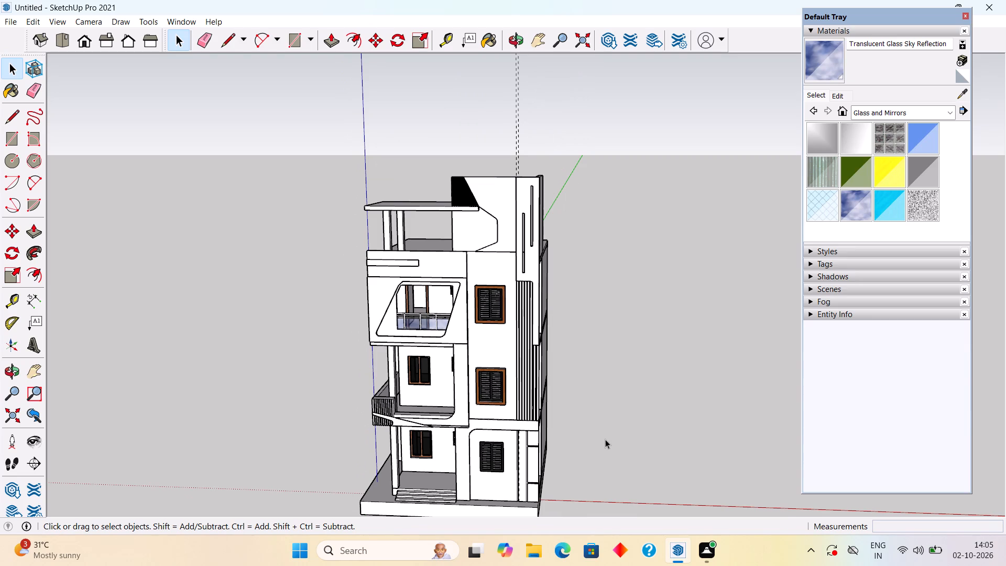
pyautogui.moveTo(493, 460); pyautogui.dragTo(508, 411, button='middle')
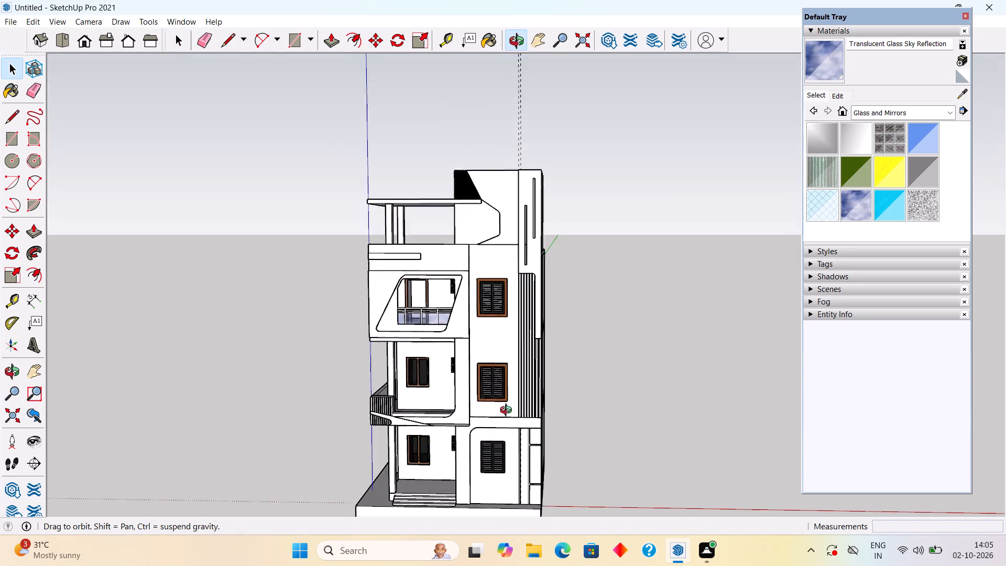
pyautogui.moveTo(508, 411); pyautogui.dragTo(531, 358, button='middle')
pyautogui.scroll(13, 497, 332)
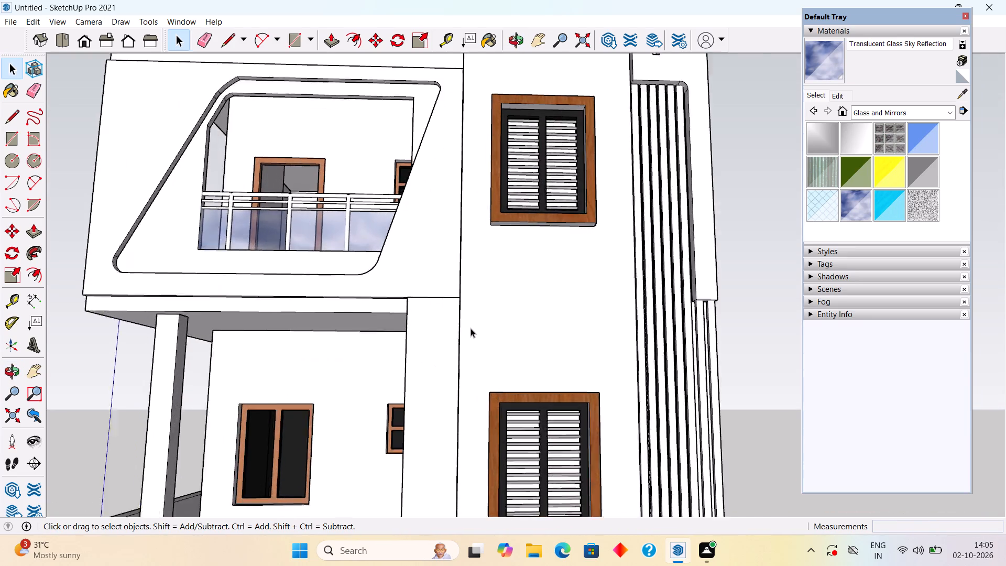
pyautogui.scroll(1, 471, 328)
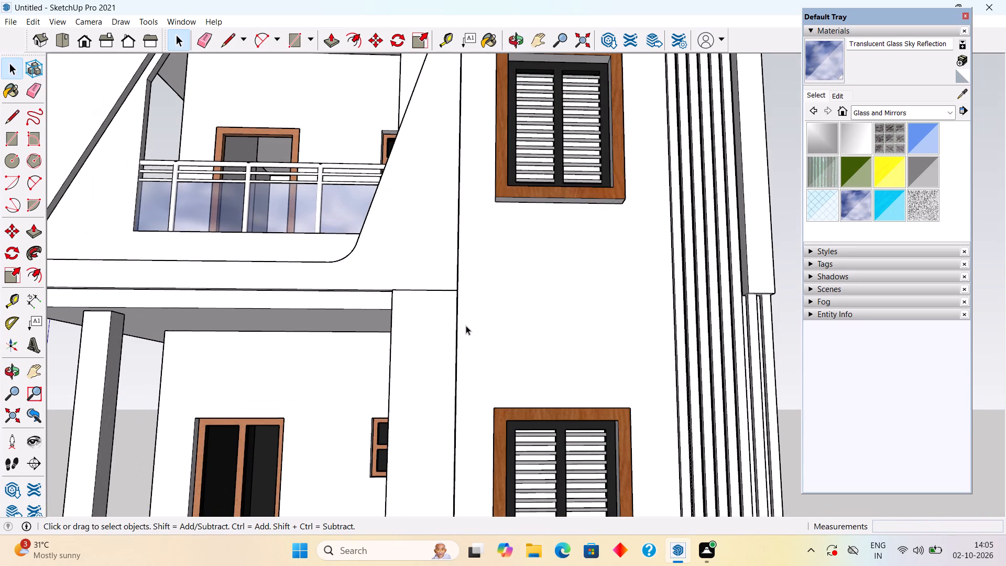
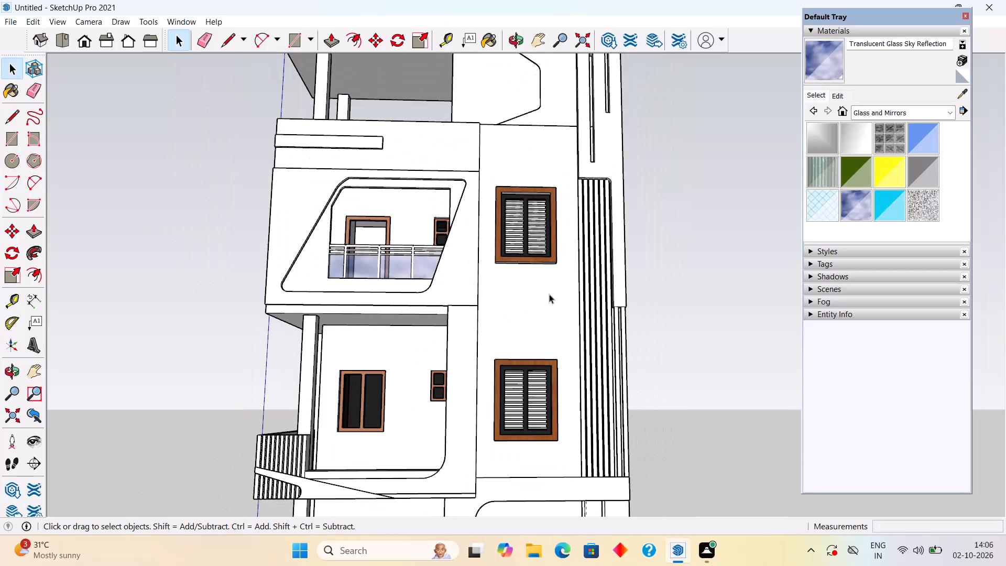
# Examine the front facade's wood-framed louvred windows, glass balcony railing and vertical wall strips up close from several angles.
pyautogui.moveTo(567, 291); pyautogui.dragTo(349, 302, button='middle')
pyautogui.moveTo(548, 352); pyautogui.dragTo(680, 384, button='middle')
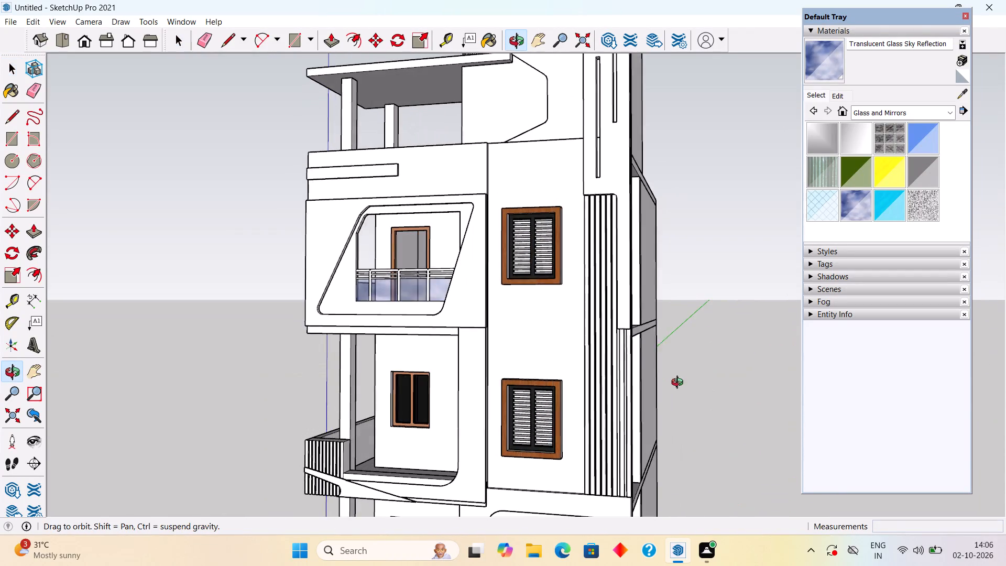
pyautogui.moveTo(680, 384); pyautogui.dragTo(681, 384, button='middle')
pyautogui.scroll(8, 601, 372)
pyautogui.moveTo(624, 359); pyautogui.dragTo(685, 339, button='middle')
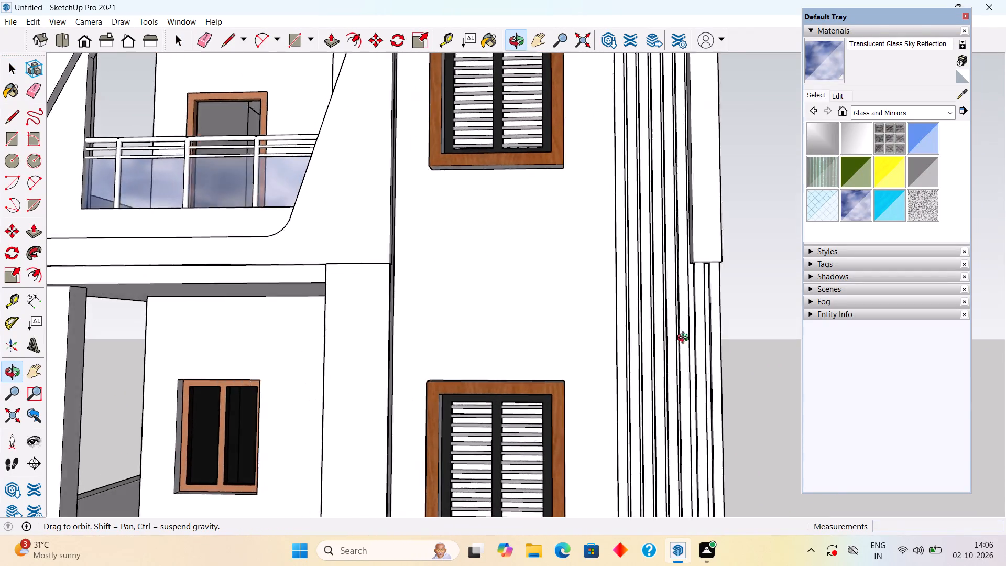
pyautogui.moveTo(685, 339); pyautogui.dragTo(682, 298, button='middle')
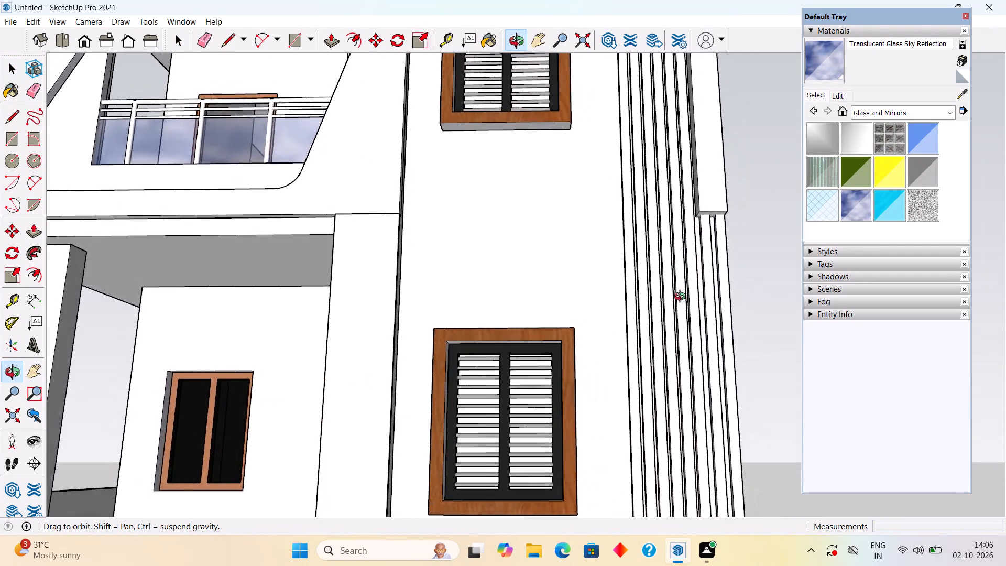
pyautogui.moveTo(682, 298); pyautogui.dragTo(677, 371, button='middle')
pyautogui.scroll(-9, 679, 371)
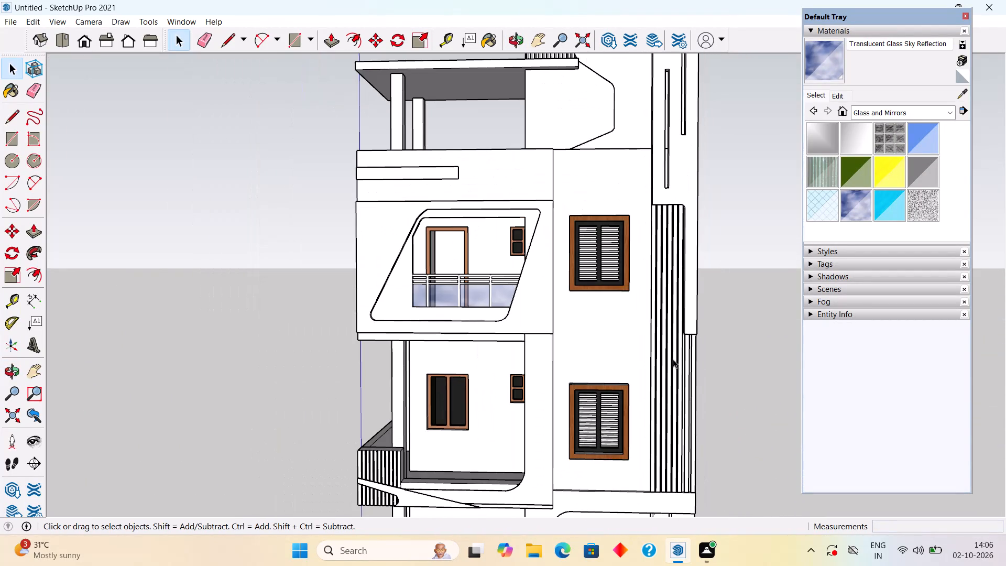
pyautogui.scroll(-1, 617, 227)
# Inspect the whole building's front elevation, from the plinth and entrance steps to the roof canopy.
pyautogui.moveTo(616, 226); pyautogui.dragTo(535, 270, button='middle')
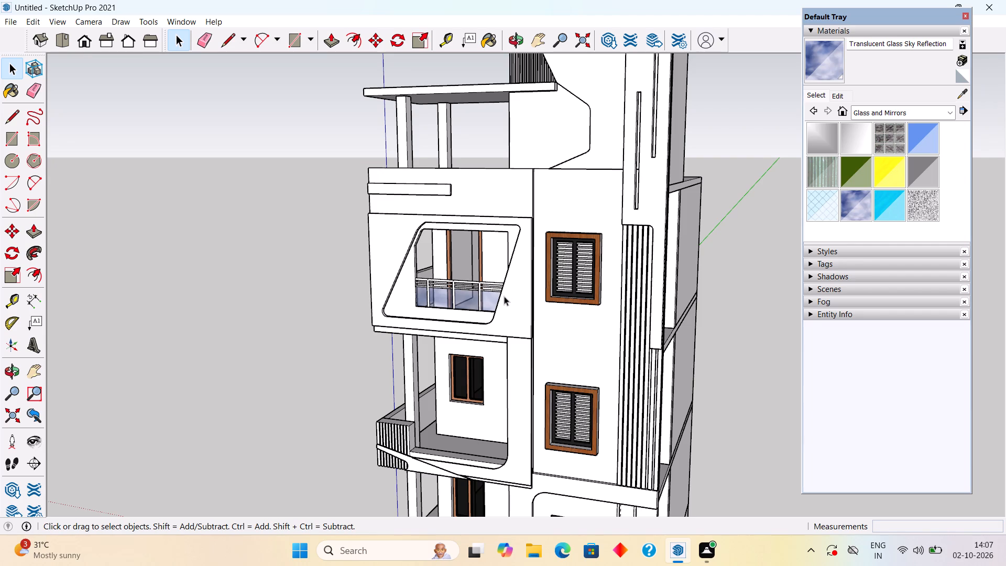
pyautogui.scroll(-7, 540, 299)
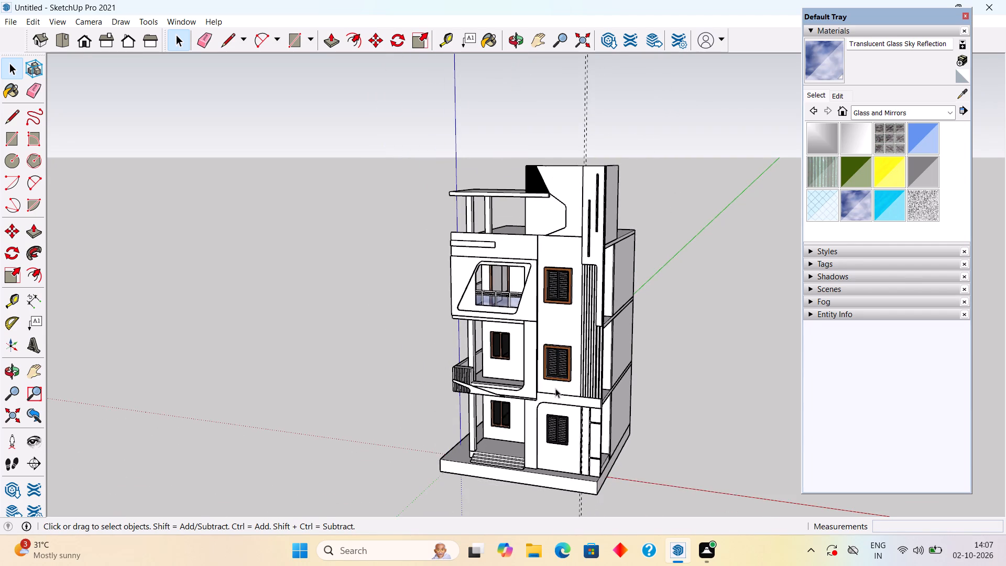
pyautogui.moveTo(581, 378); pyautogui.dragTo(636, 335, button='middle')
pyautogui.scroll(1, 640, 332)
pyautogui.scroll(2, 592, 417)
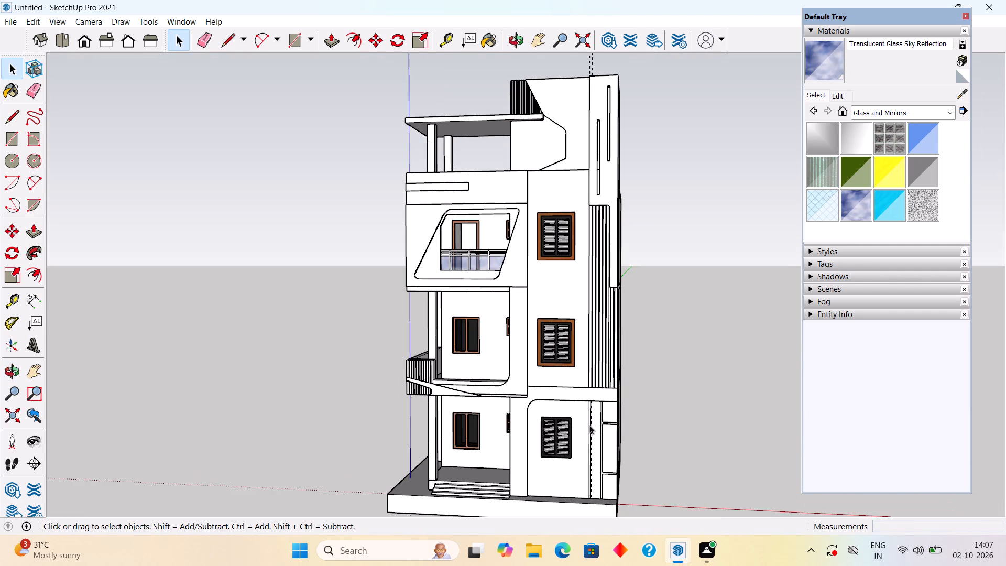
pyautogui.moveTo(589, 425); pyautogui.dragTo(640, 410, button='middle')
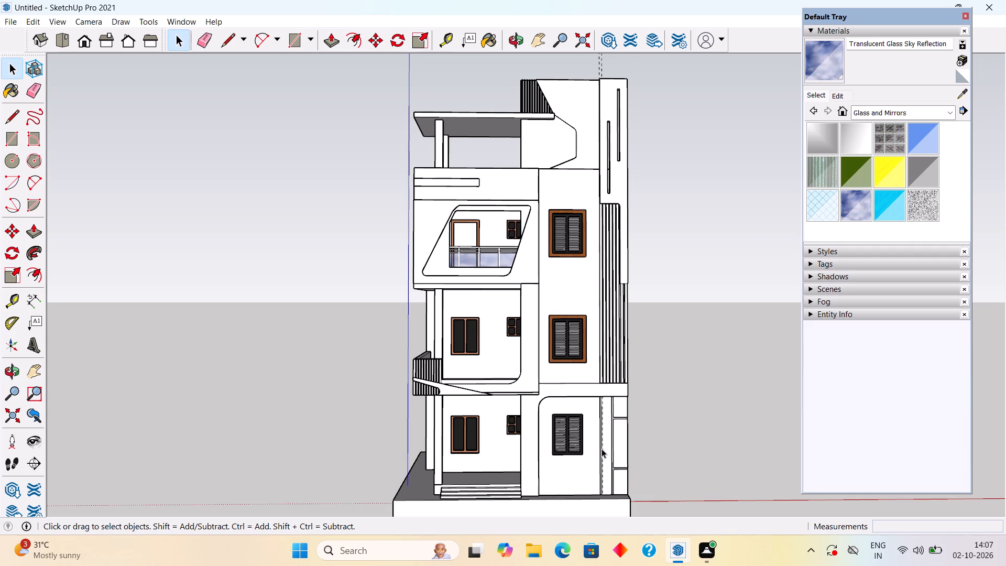
pyautogui.scroll(-5, 585, 476)
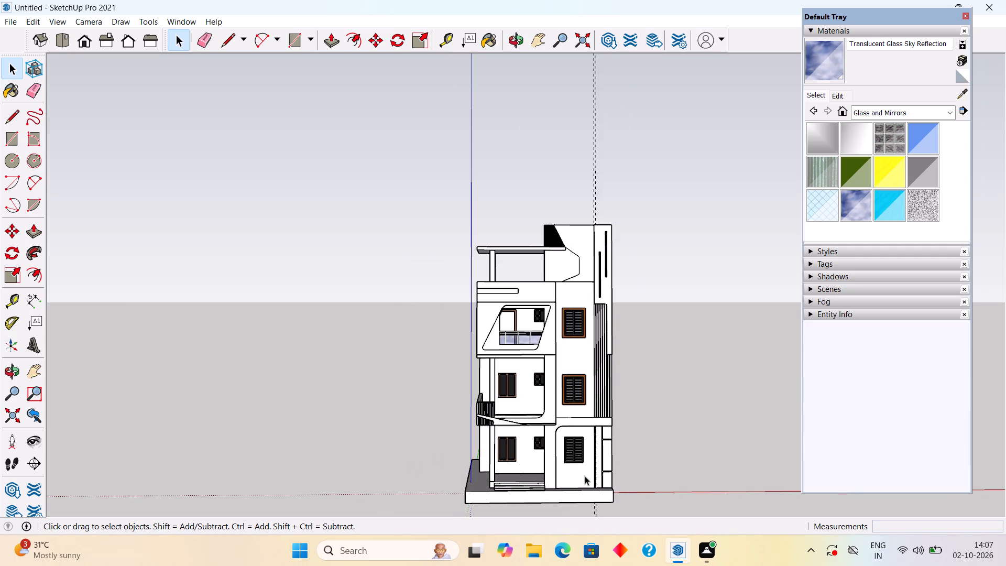
pyautogui.scroll(3, 538, 438)
pyautogui.scroll(4, 567, 352)
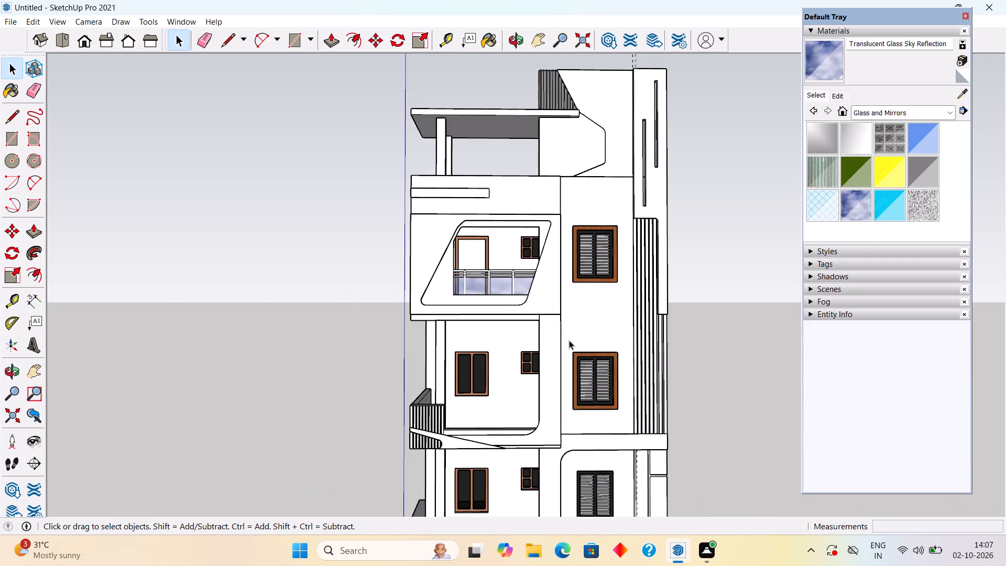
pyautogui.scroll(2, 569, 340)
# Examine the upper floors from above and both sides, including the slanted balcony opening, roof canopy and stair tower.
pyautogui.moveTo(582, 321); pyautogui.dragTo(502, 413, button='middle')
pyautogui.scroll(-3, 502, 410)
pyautogui.scroll(1, 611, 308)
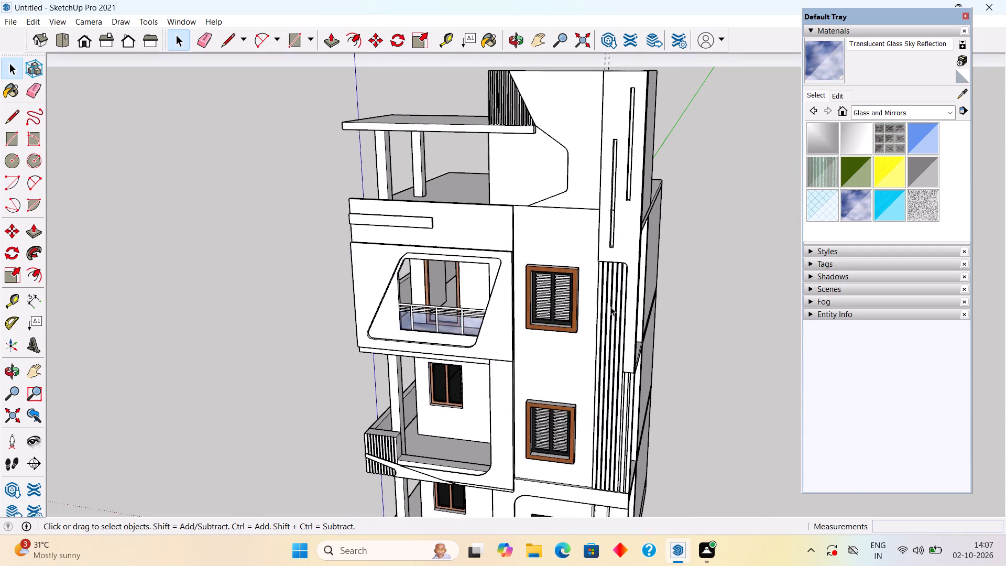
pyautogui.scroll(3, 610, 307)
pyautogui.moveTo(593, 331); pyautogui.dragTo(713, 318, button='middle')
pyautogui.scroll(-3, 713, 317)
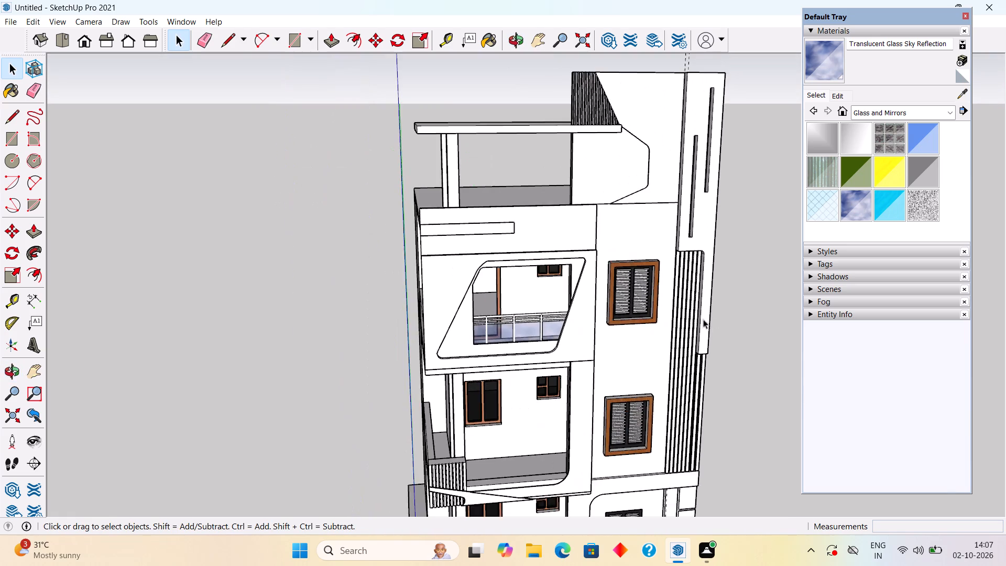
pyautogui.scroll(-3, 701, 319)
pyautogui.moveTo(649, 381); pyautogui.dragTo(631, 293, button='middle')
# Review the front facade down to the ground floor, comparing the ground-floor louvred window with the framed windows above.
pyautogui.scroll(-1, 618, 292)
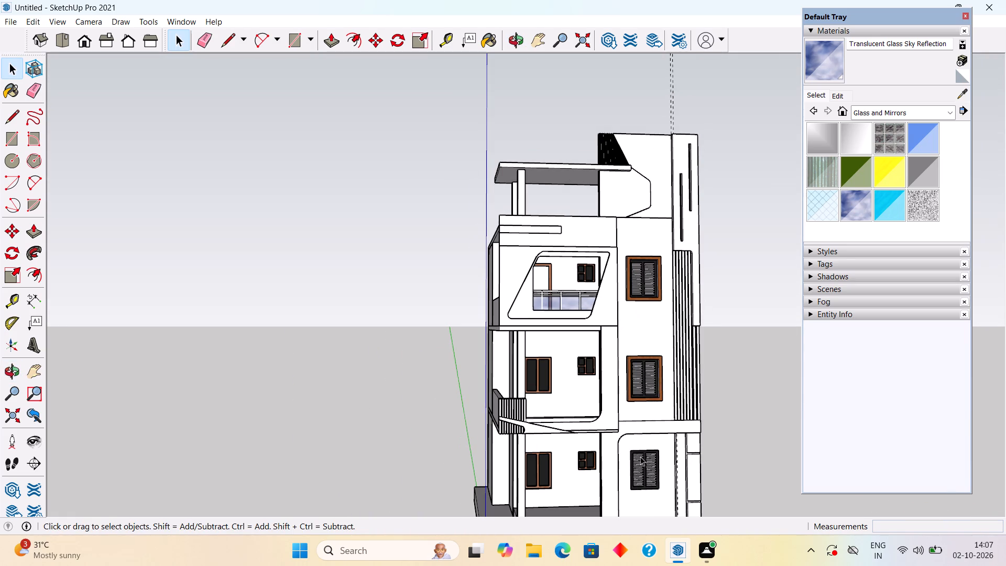
pyautogui.scroll(4, 646, 481)
pyautogui.scroll(-4, 644, 470)
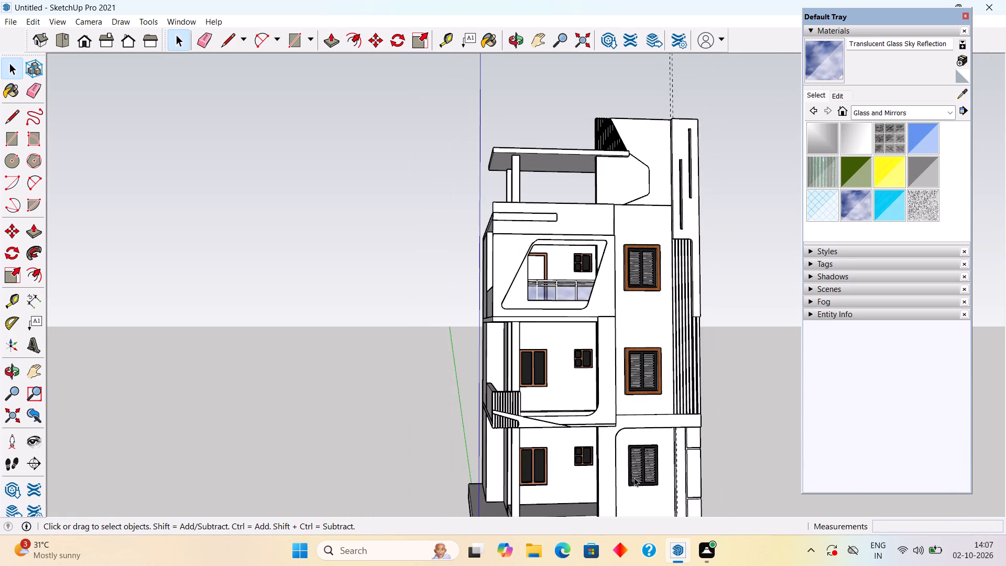
pyautogui.scroll(-4, 638, 471)
pyautogui.scroll(8, 655, 503)
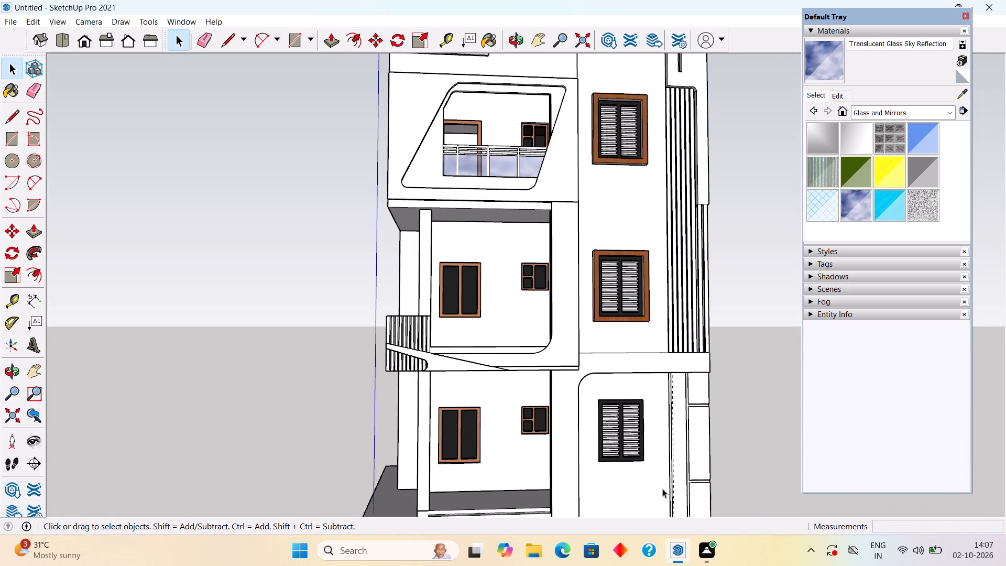
pyautogui.scroll(1, 666, 486)
pyautogui.scroll(-5, 666, 485)
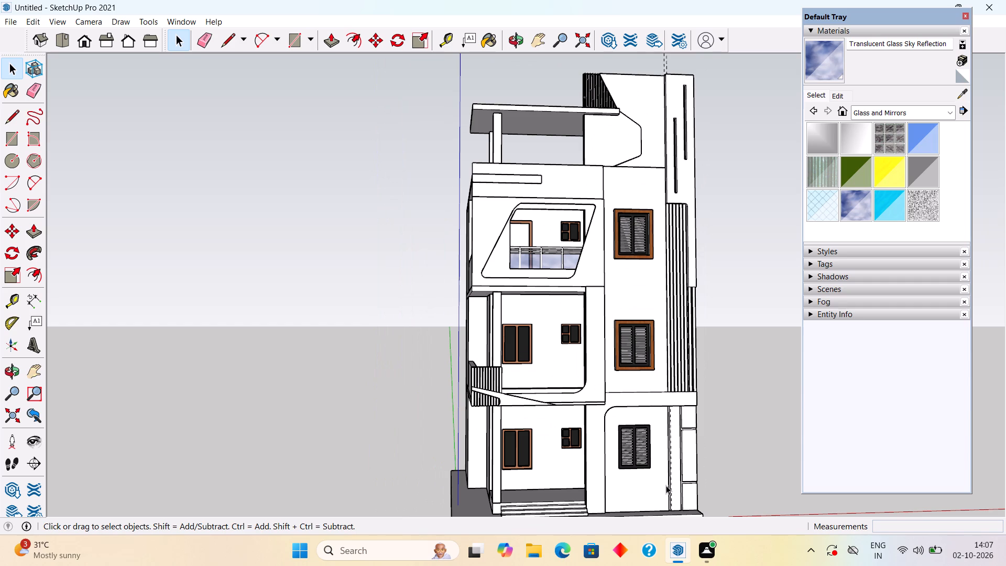
pyautogui.scroll(-6, 675, 354)
pyautogui.scroll(5, 620, 412)
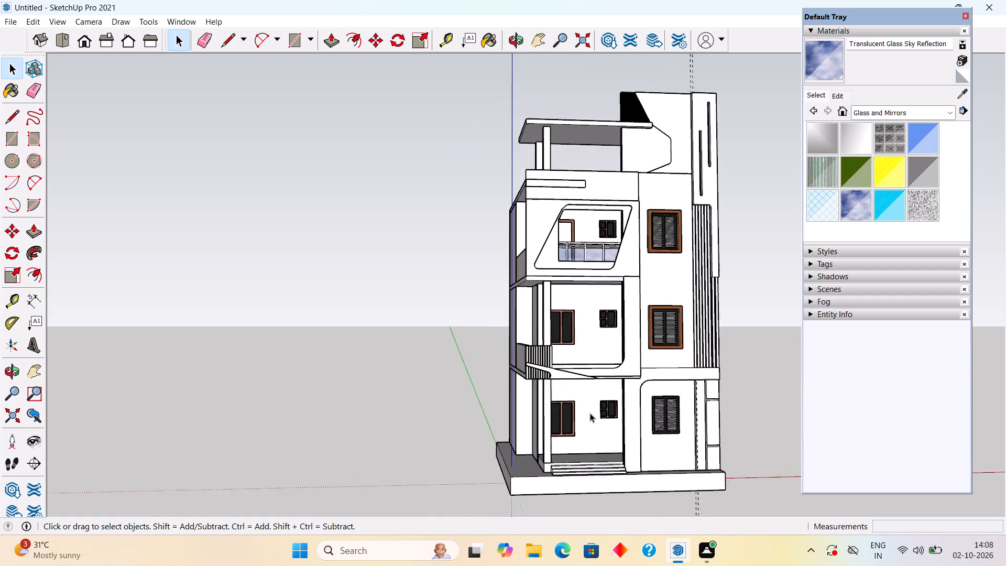
pyautogui.scroll(2, 590, 413)
pyautogui.scroll(-2, 590, 413)
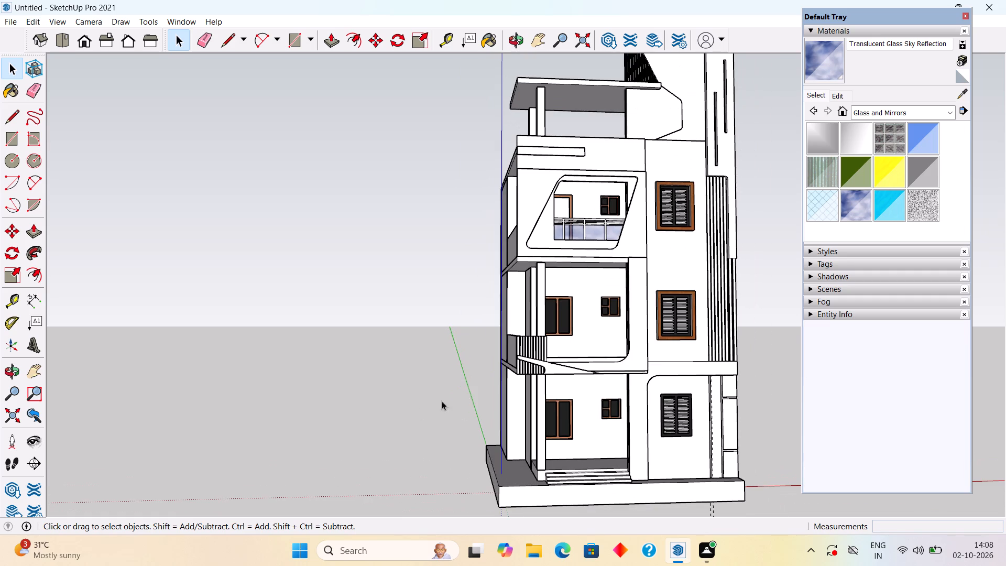
pyautogui.scroll(2, 665, 311)
pyautogui.moveTo(647, 309); pyautogui.dragTo(555, 346, button='middle')
pyautogui.scroll(-2, 520, 366)
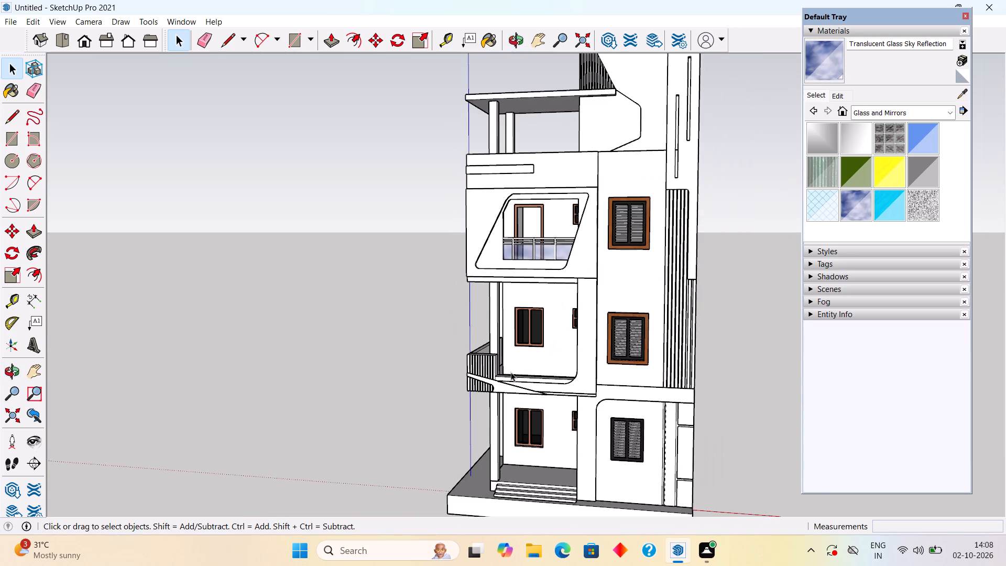
pyautogui.scroll(-2, 511, 372)
pyautogui.scroll(1, 674, 397)
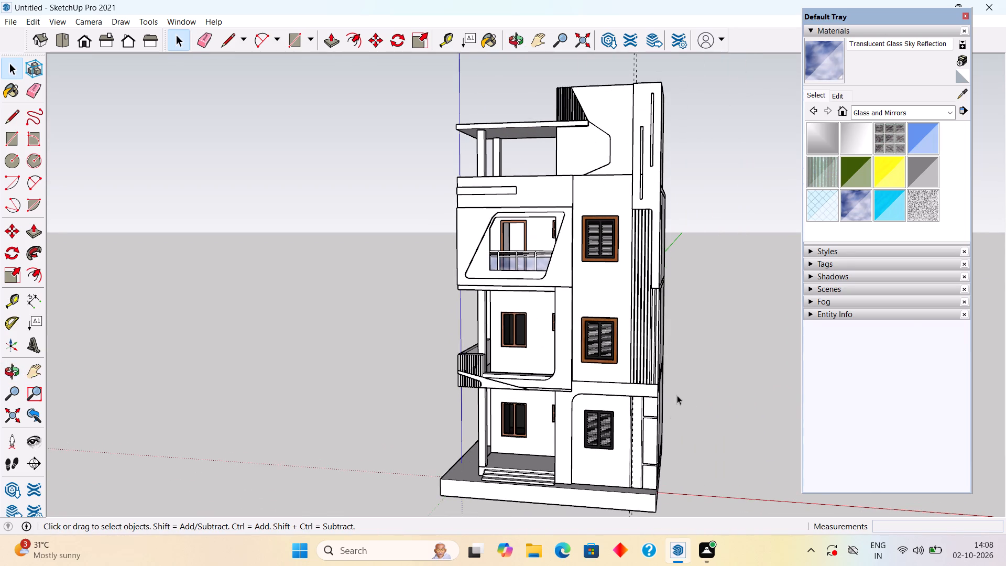
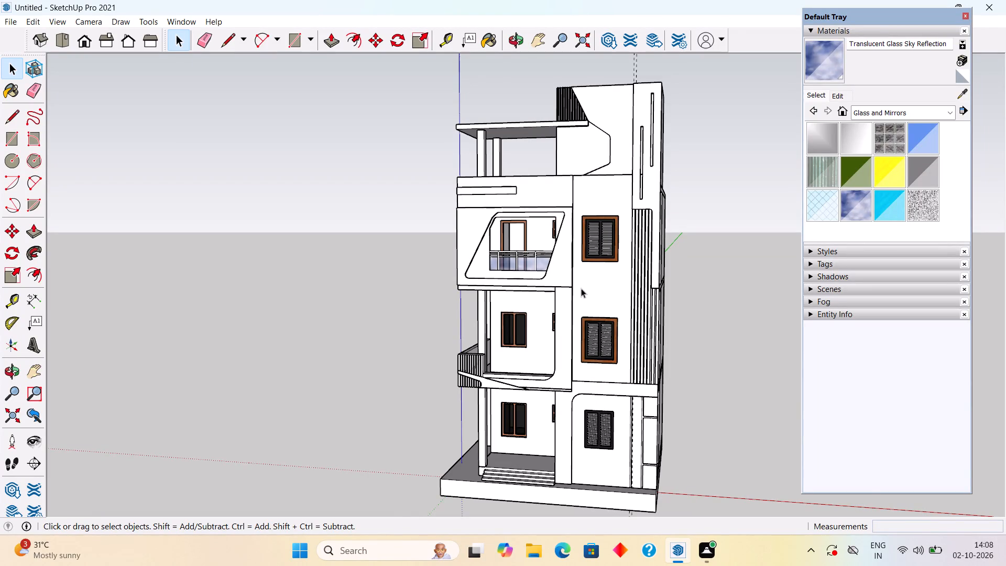
# Place a horizontal guide about 3' 2" above the lower wood-framed window, level with the underside of the projecting vertical panel.
pyautogui.scroll(10, 580, 289)
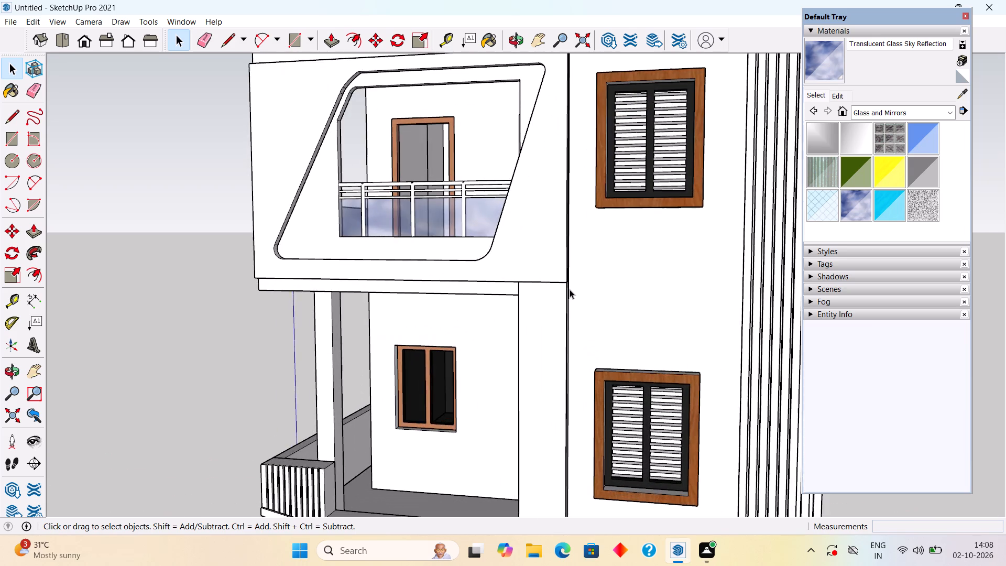
pyautogui.moveTo(559, 290); pyautogui.dragTo(499, 303, button='middle')
pyautogui.scroll(3, 508, 301)
pyautogui.moveTo(512, 292); pyautogui.dragTo(432, 285, button='middle')
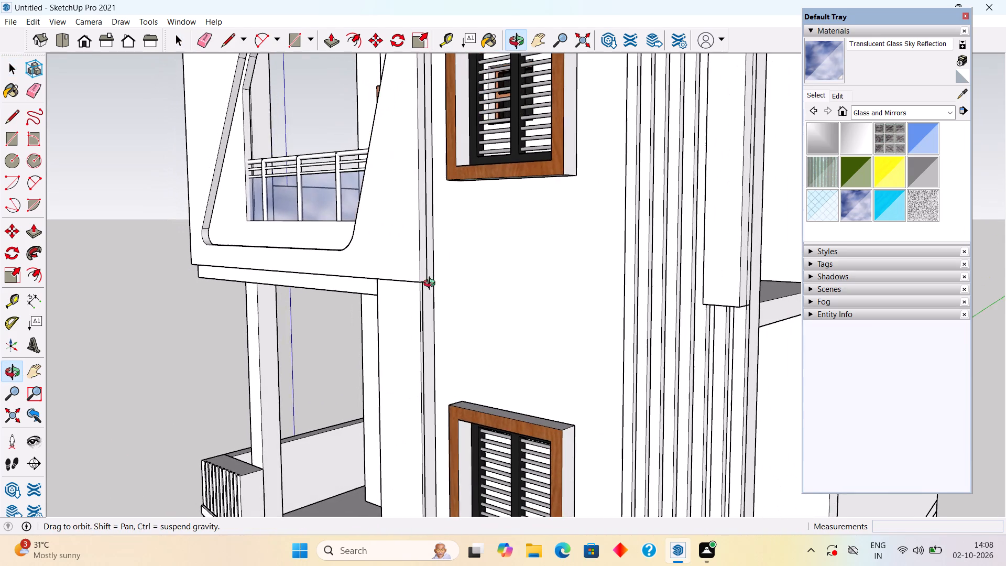
pyautogui.moveTo(432, 285); pyautogui.dragTo(431, 286, button='middle')
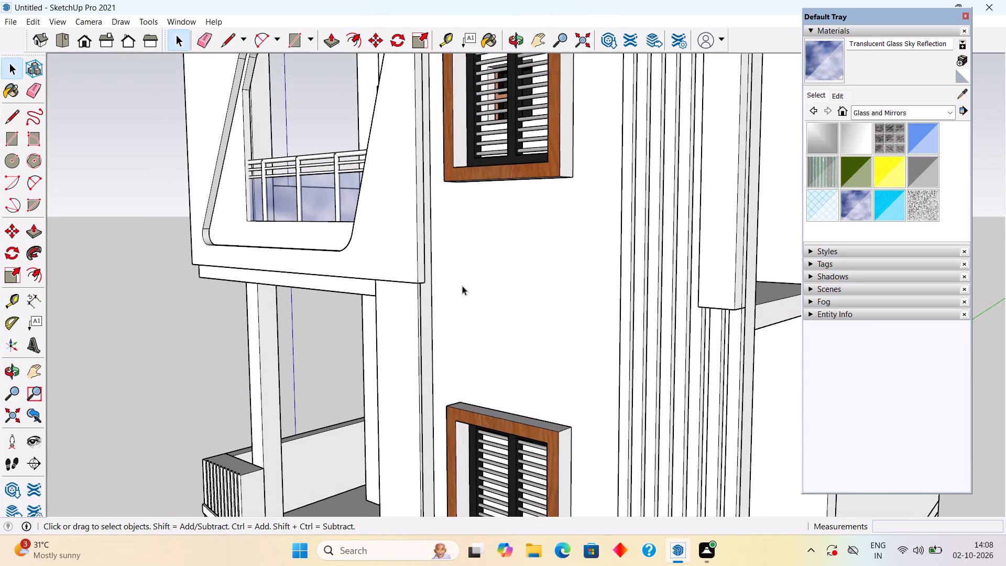
pyautogui.moveTo(462, 255); pyautogui.dragTo(460, 230, button='middle')
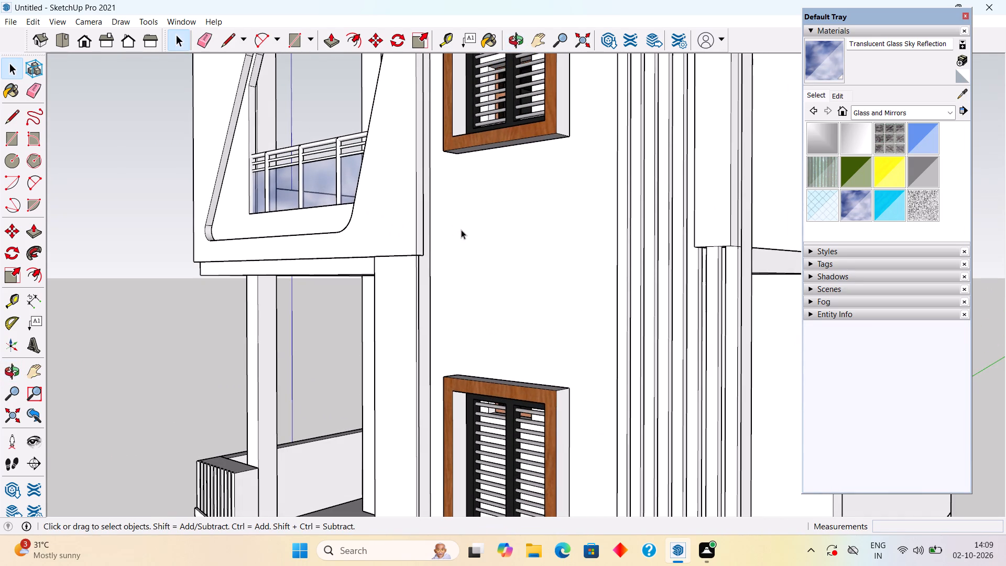
pyautogui.press('t')
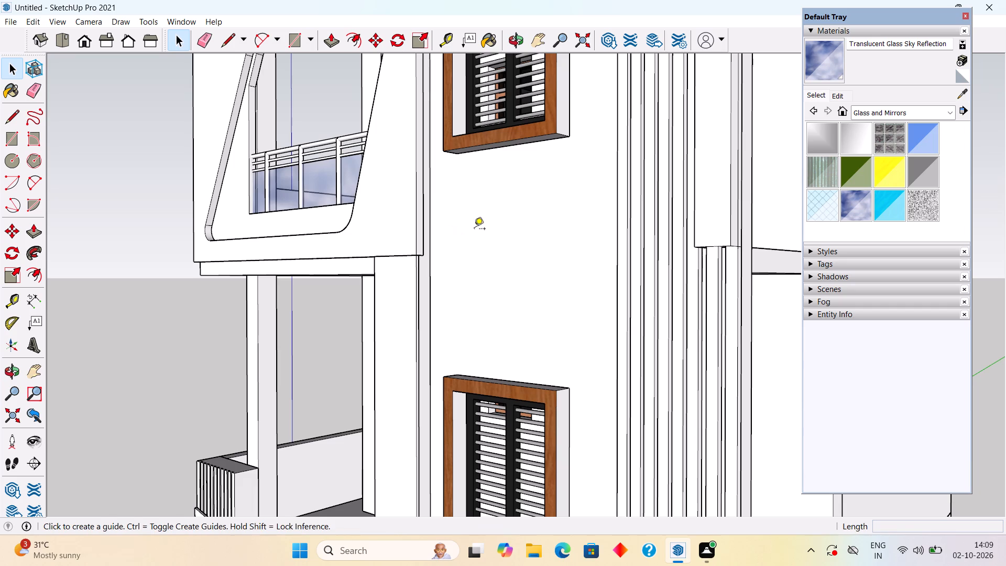
pyautogui.scroll(2, 523, 380)
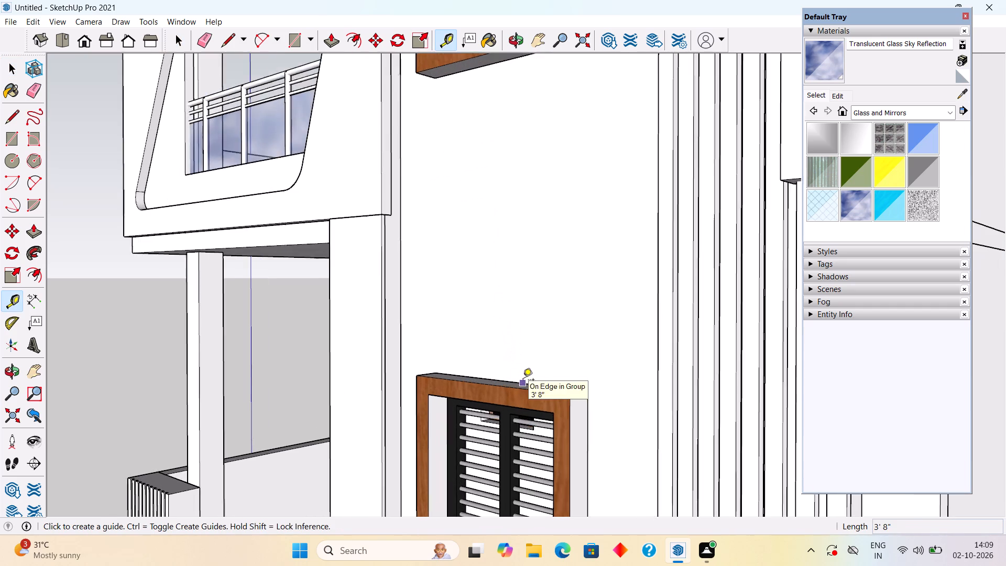
pyautogui.scroll(4, 523, 380)
pyautogui.click(530, 387)
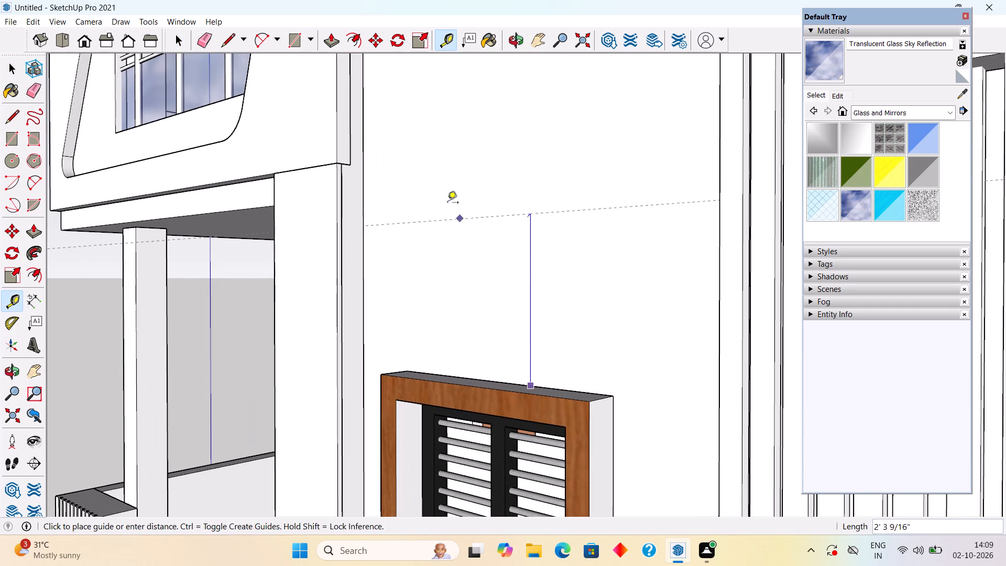
pyautogui.scroll(-4, 398, 153)
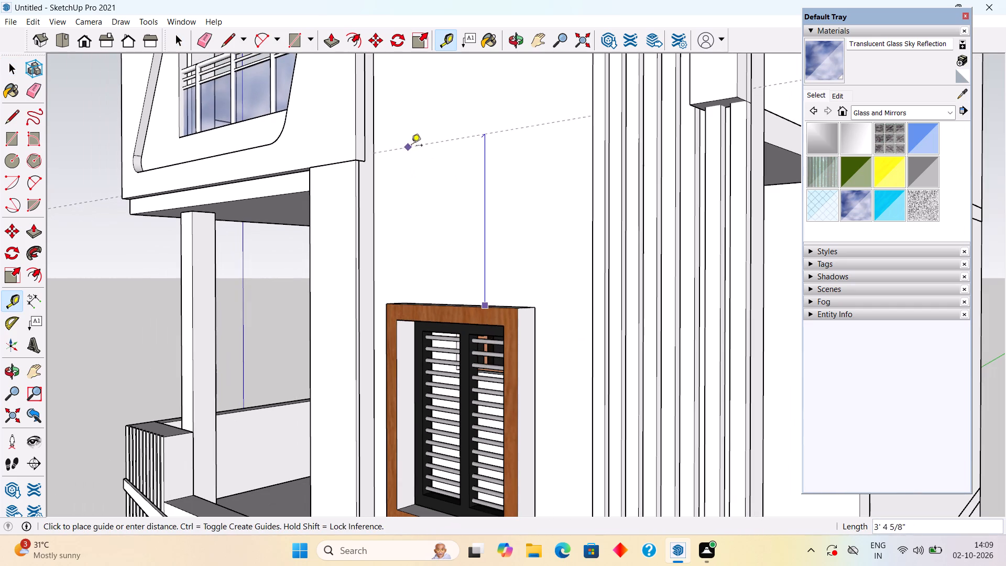
pyautogui.click(745, 99)
# Add a parallel guide 4.5" above the horizontal guide between the two wood-framed windows.
pyautogui.moveTo(472, 163); pyautogui.dragTo(565, 238, button='middle')
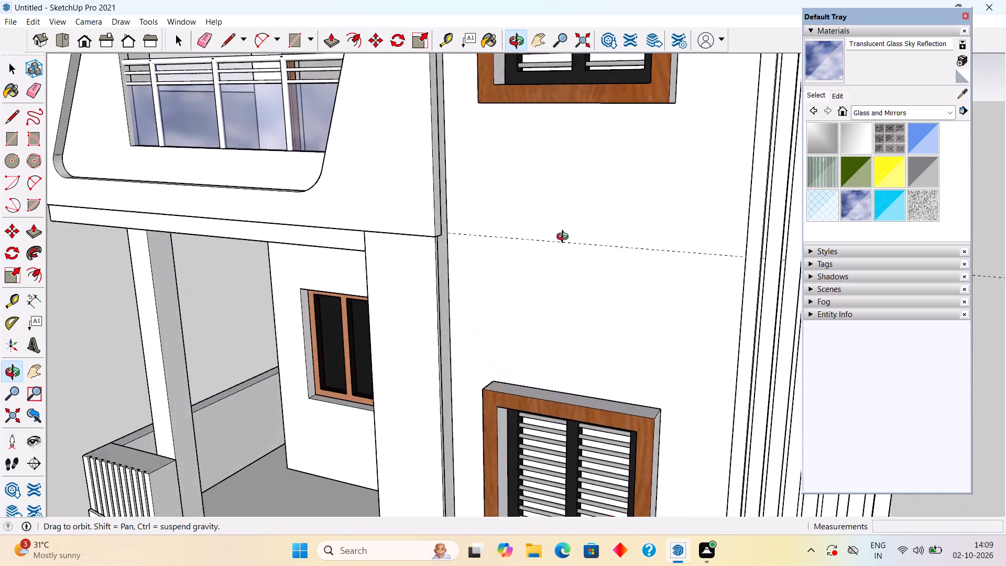
pyautogui.moveTo(565, 238); pyautogui.dragTo(570, 240, button='middle')
pyautogui.scroll(-11, 570, 240)
pyautogui.moveTo(676, 275); pyautogui.dragTo(677, 274, button='middle')
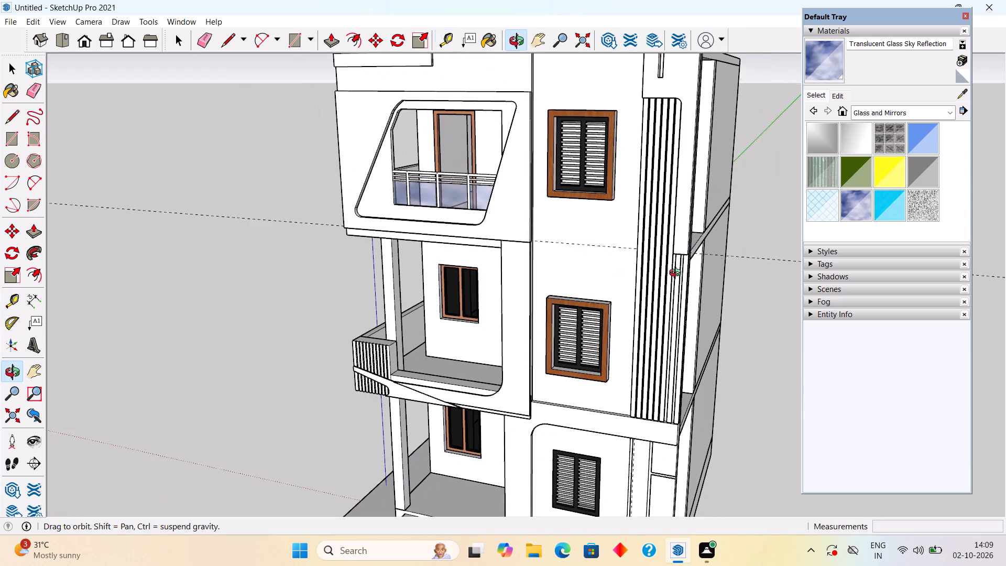
pyautogui.moveTo(677, 274); pyautogui.dragTo(725, 224, button='middle')
pyautogui.scroll(1, 726, 224)
pyautogui.scroll(8, 664, 215)
pyautogui.moveTo(611, 217); pyautogui.dragTo(611, 219, button='middle')
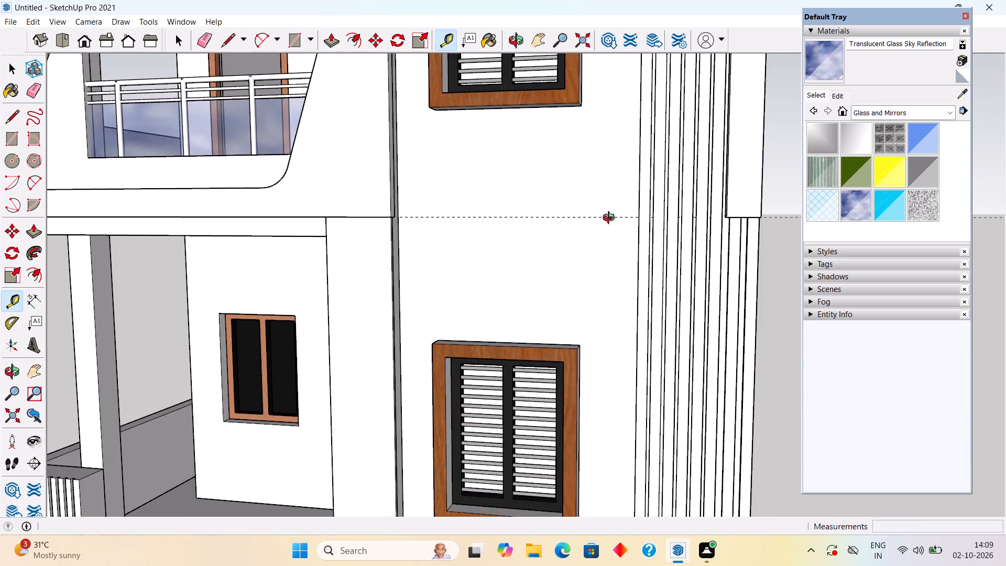
pyautogui.moveTo(611, 219); pyautogui.dragTo(661, 238, button='middle')
pyautogui.click(646, 240)
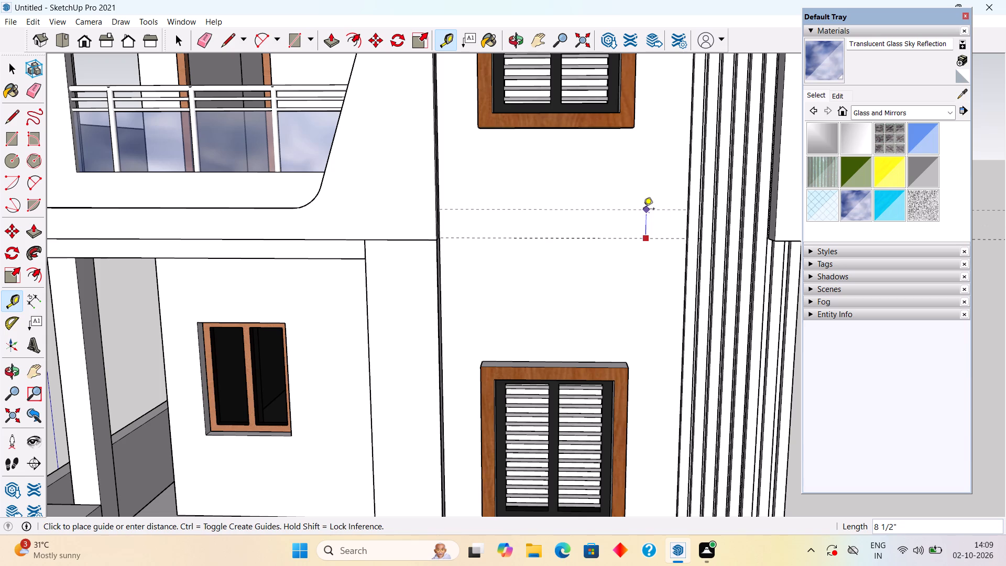
pyautogui.write('4.5"')
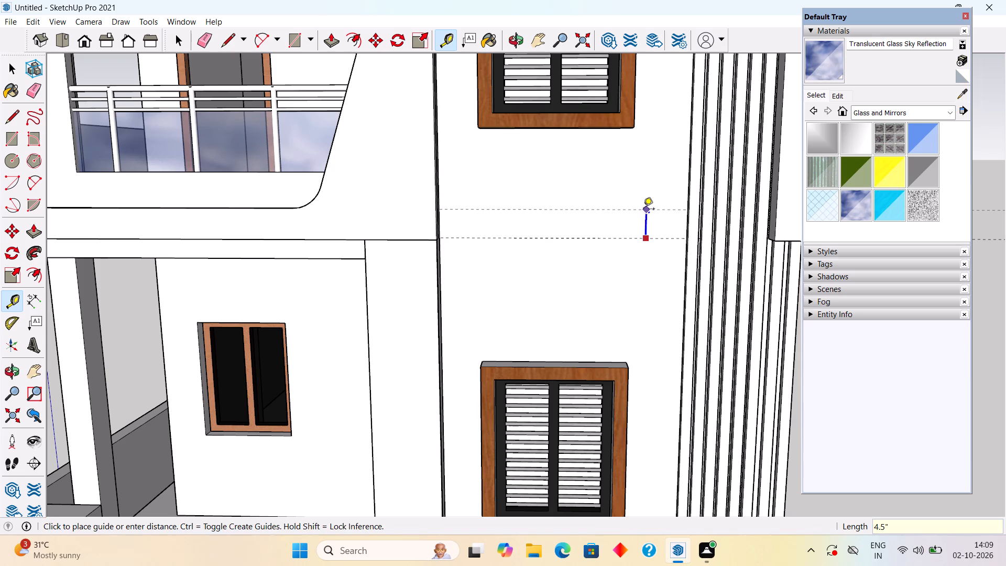
pyautogui.press('Return')
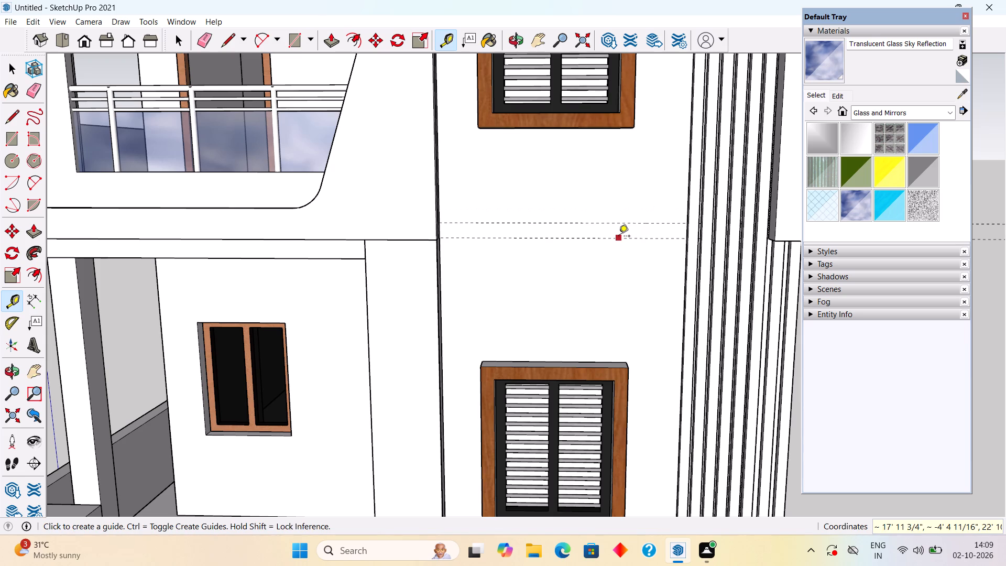
# Add a parallel guide 4.5' below the original horizontal guide, across the lower louvred window.
pyautogui.click(616, 240)
pyautogui.write("4.5'")
pyautogui.press('Return')
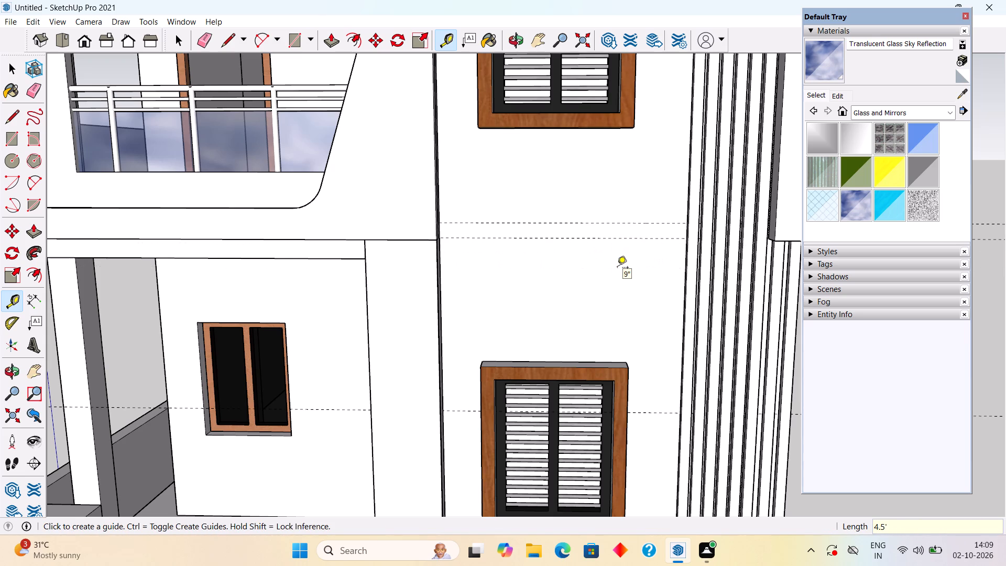
# Add a parallel guide 4.5" below the original horizontal guide.
pyautogui.click(614, 238)
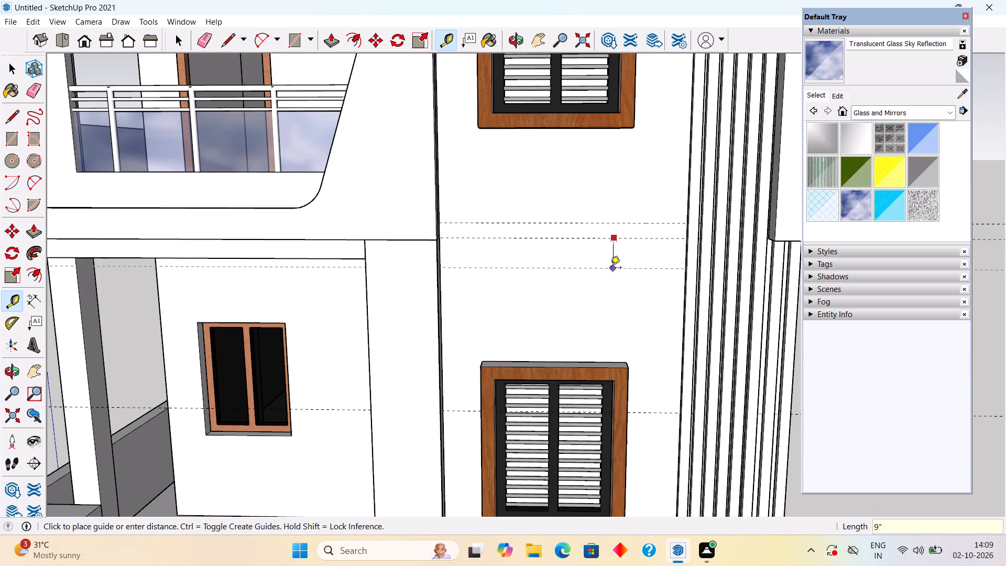
pyautogui.write('4.5"')
pyautogui.press('Return')
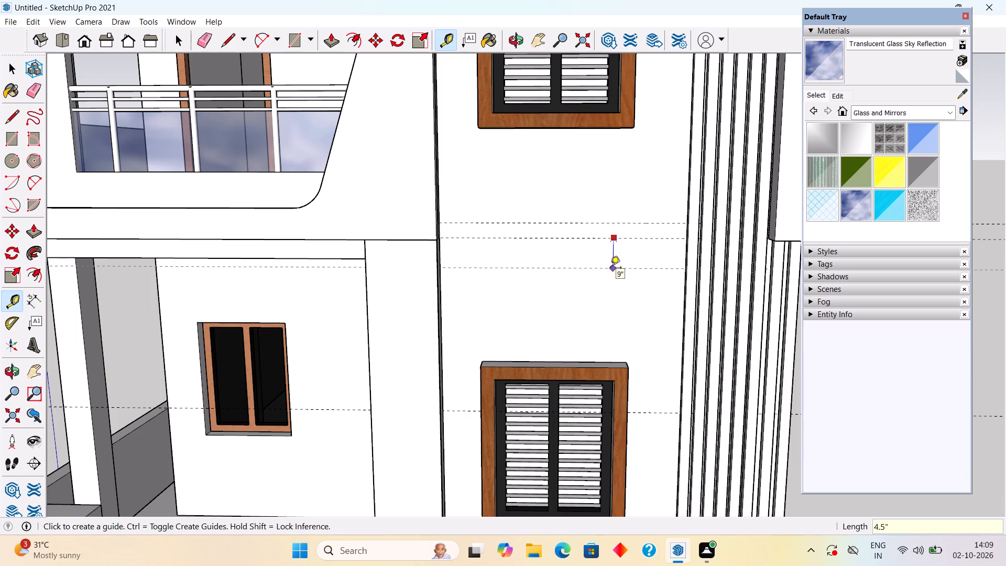
pyautogui.press('space')
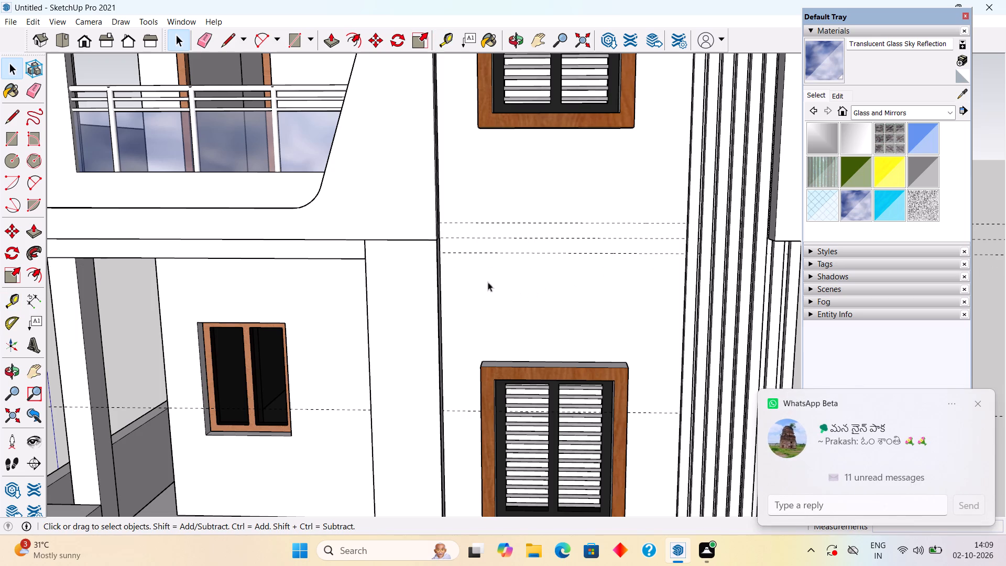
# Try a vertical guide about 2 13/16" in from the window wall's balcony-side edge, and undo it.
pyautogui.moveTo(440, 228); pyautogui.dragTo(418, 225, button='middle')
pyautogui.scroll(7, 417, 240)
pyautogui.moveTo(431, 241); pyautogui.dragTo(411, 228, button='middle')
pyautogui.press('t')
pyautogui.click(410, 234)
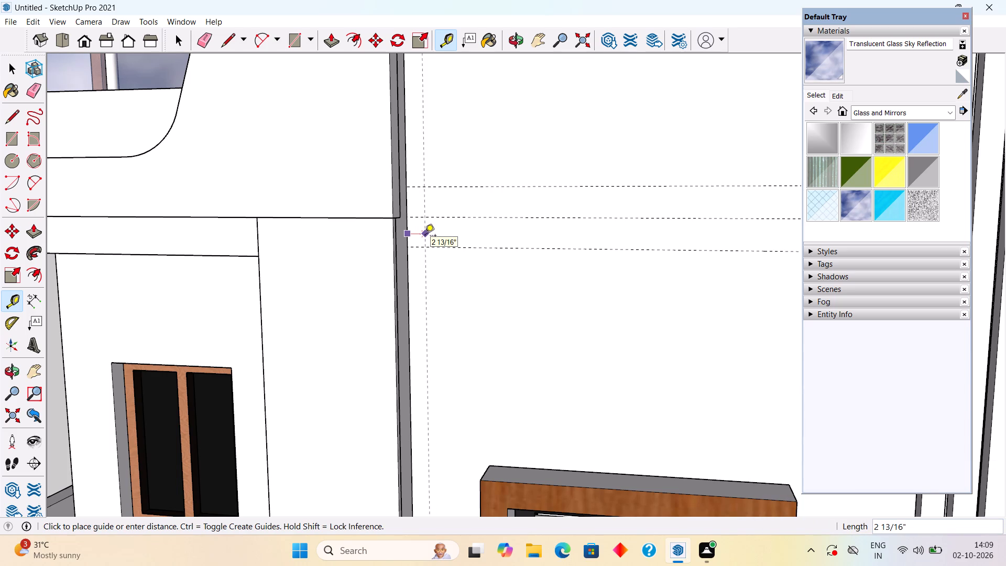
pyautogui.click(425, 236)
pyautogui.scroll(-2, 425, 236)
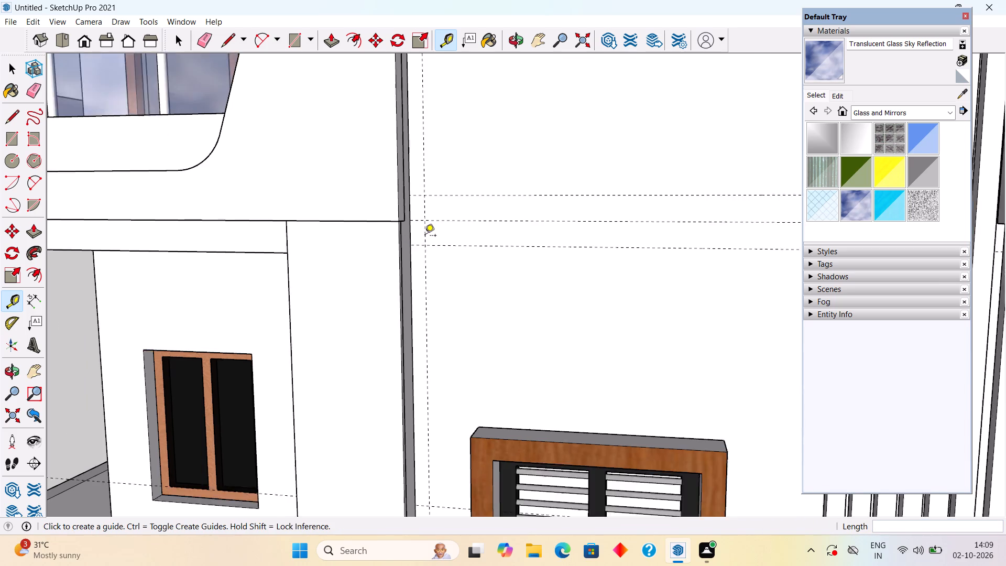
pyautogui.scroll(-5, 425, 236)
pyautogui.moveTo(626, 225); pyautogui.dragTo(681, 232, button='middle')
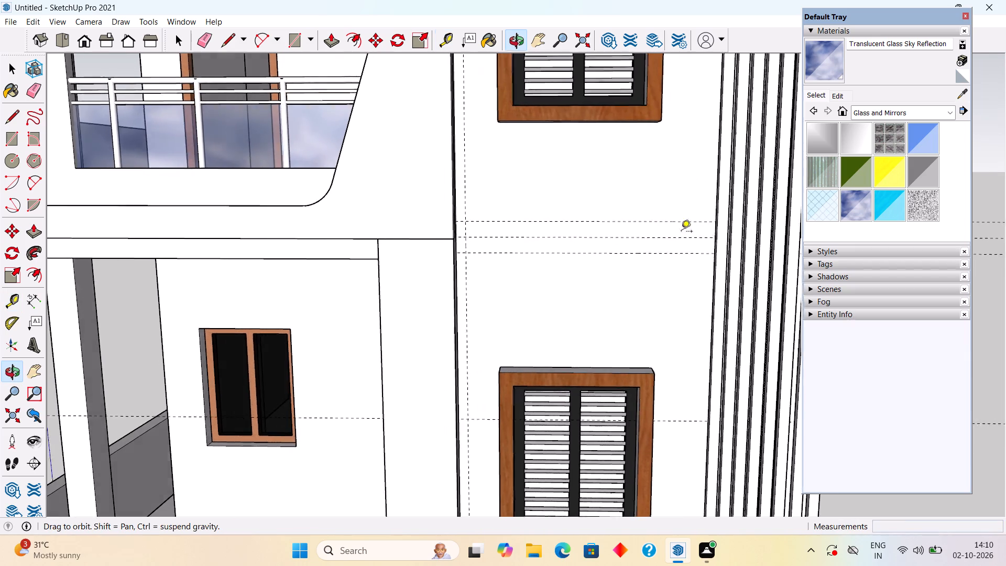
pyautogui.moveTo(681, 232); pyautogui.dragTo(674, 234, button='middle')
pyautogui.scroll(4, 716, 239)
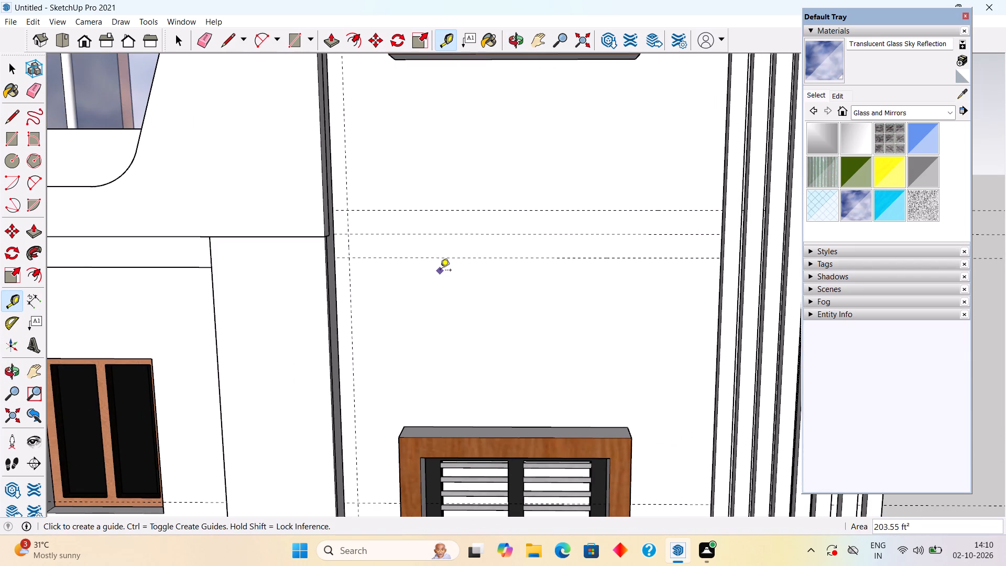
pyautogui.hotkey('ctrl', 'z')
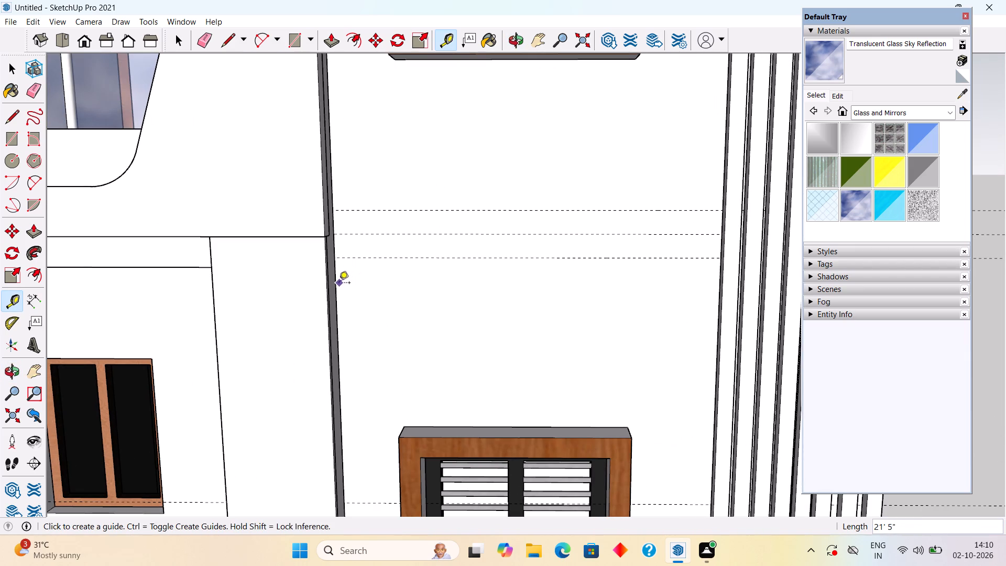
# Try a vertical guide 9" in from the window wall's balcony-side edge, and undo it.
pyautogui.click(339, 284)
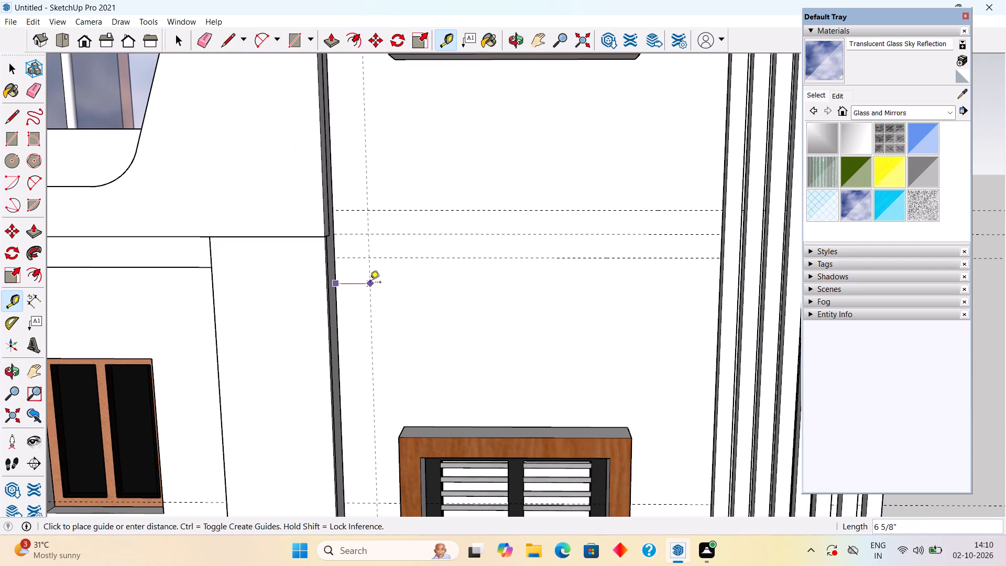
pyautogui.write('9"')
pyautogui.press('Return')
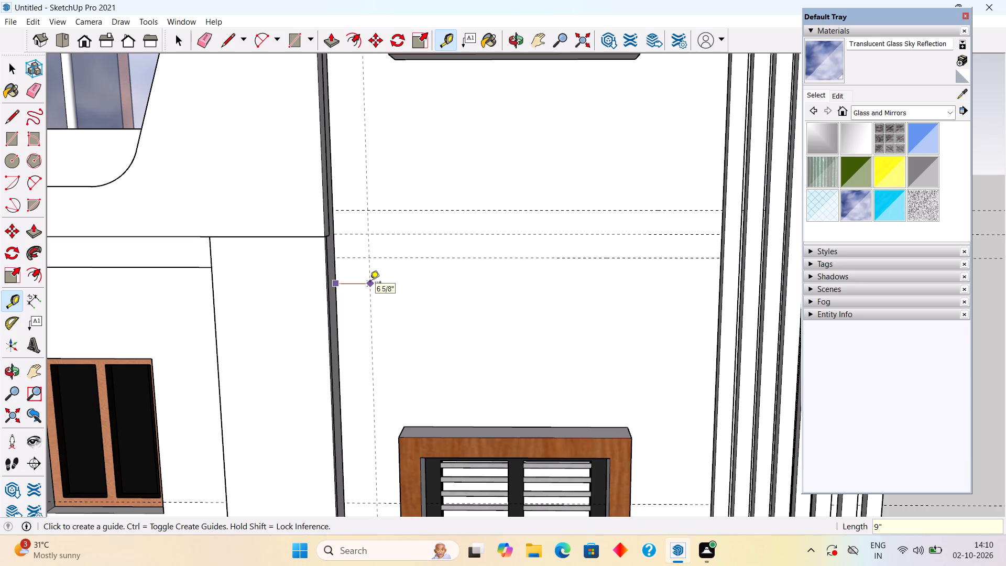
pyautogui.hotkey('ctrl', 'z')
# Place vertical guides 4.5" in from the window wall's balcony-side edge and from its edge beside the vertical strips.
pyautogui.click(335, 281)
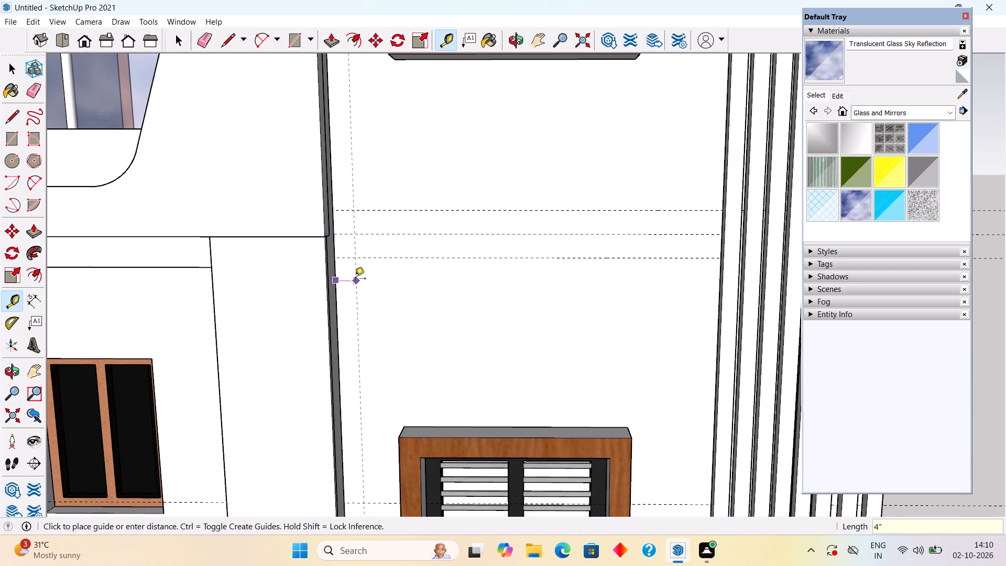
pyautogui.write('4.5"')
pyautogui.press('Return')
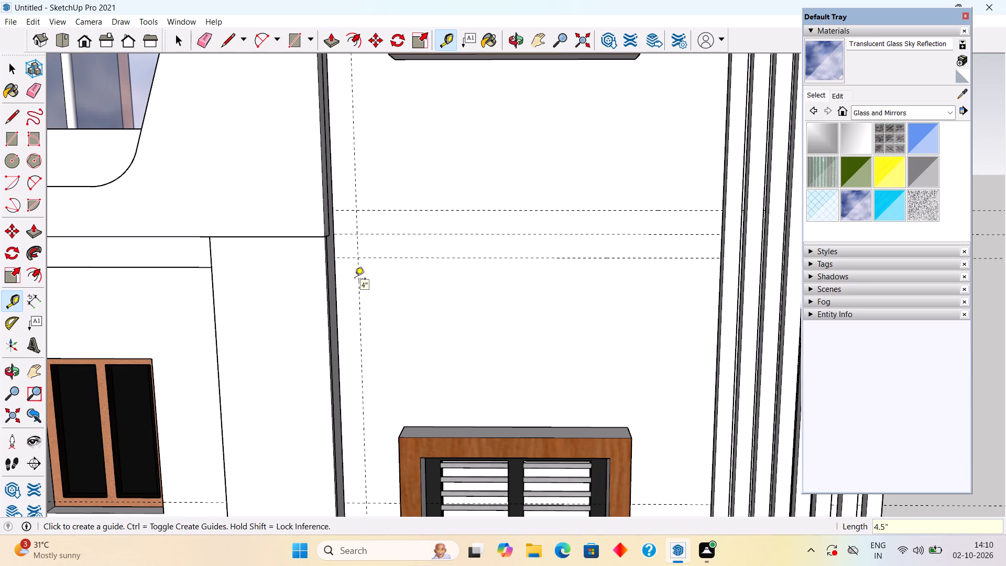
pyautogui.moveTo(695, 250); pyautogui.dragTo(729, 238, button='middle')
pyautogui.scroll(4, 730, 236)
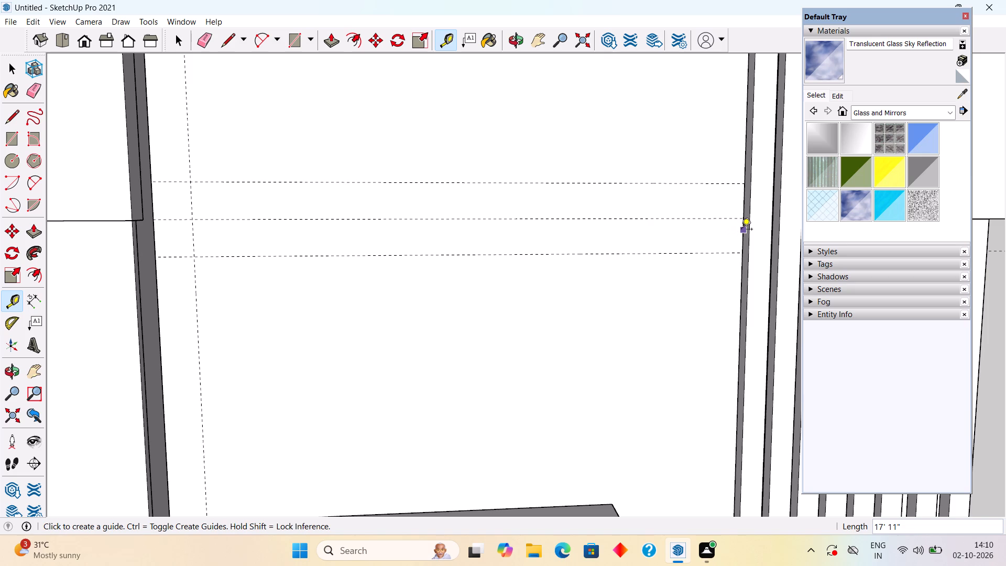
pyautogui.click(741, 230)
pyautogui.write('4.5"')
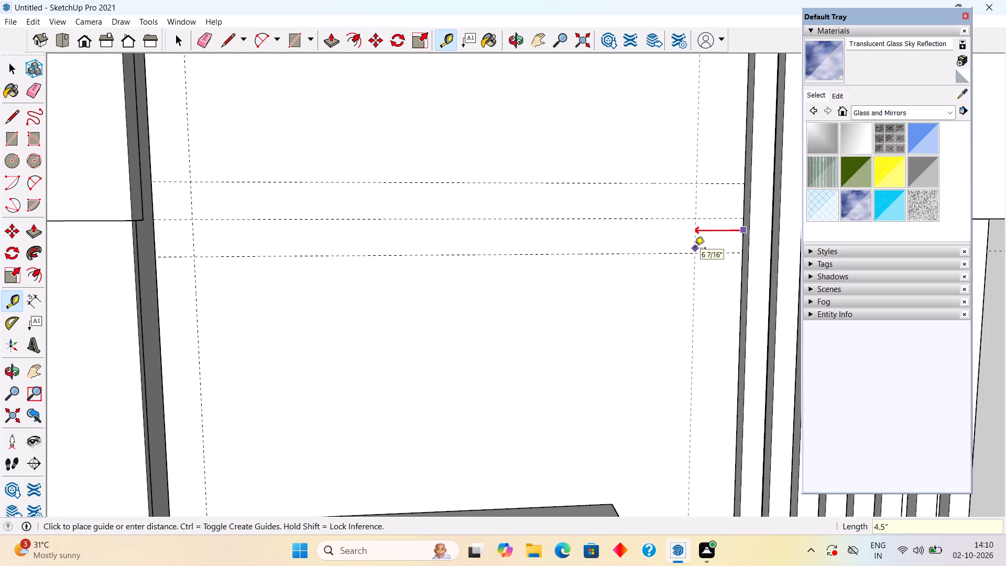
pyautogui.press('Return')
pyautogui.scroll(-7, 715, 234)
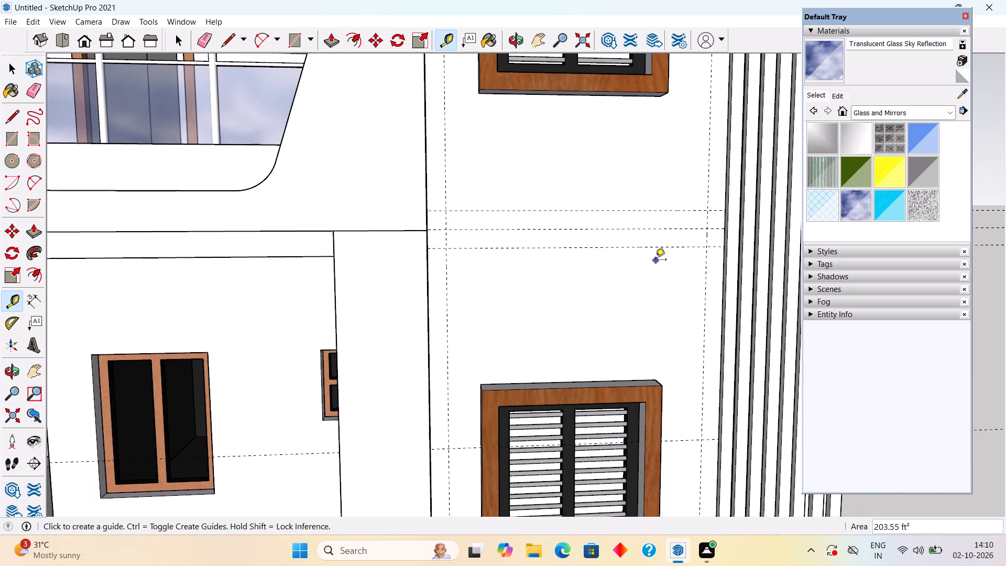
pyautogui.press('space')
# Draw a 5' 4 1/2" line along the topmost of the three horizontal guides, from the balcony-side vertical guide to the strip-side one.
pyautogui.moveTo(510, 188); pyautogui.dragTo(427, 210, button='middle')
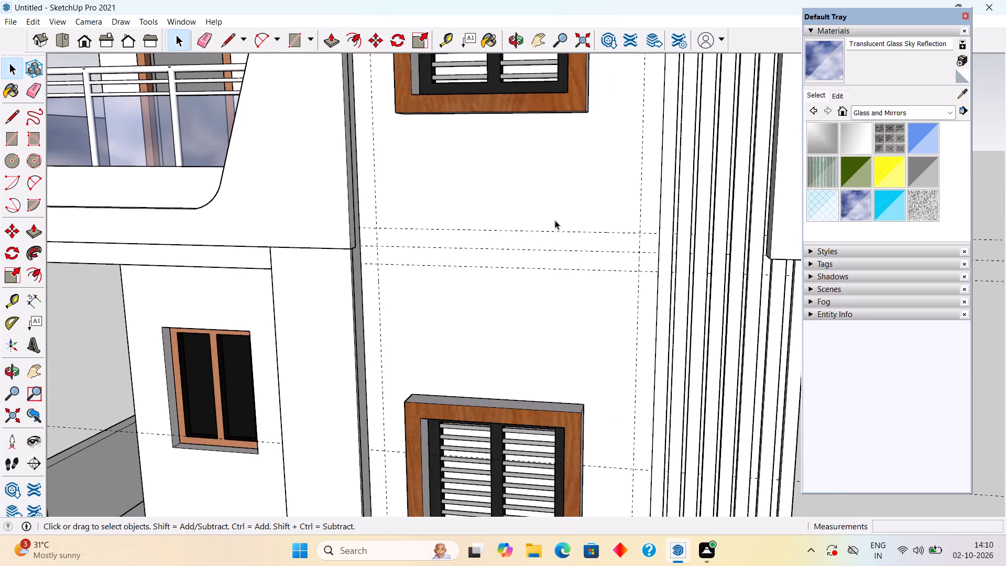
pyautogui.press('l')
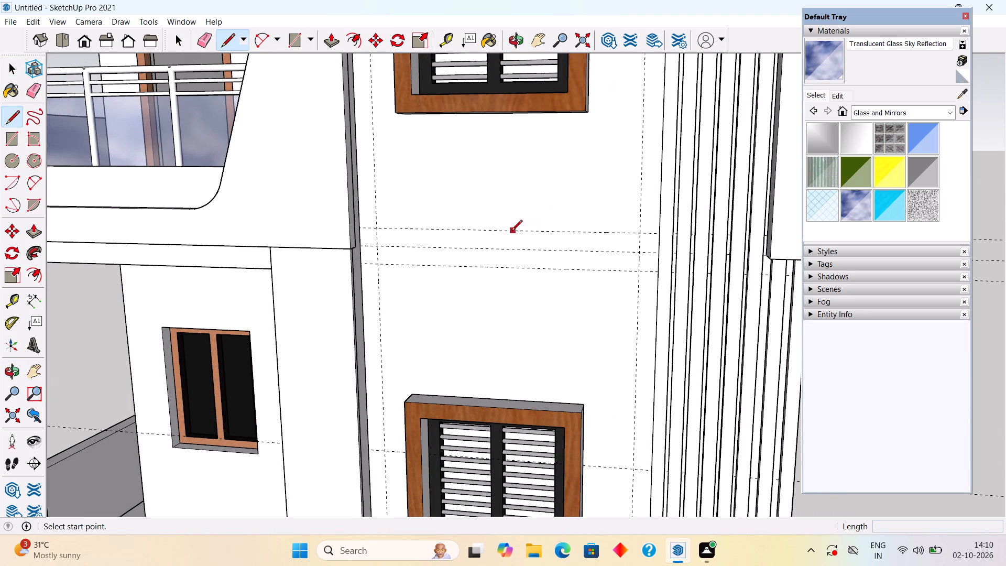
pyautogui.click(379, 227)
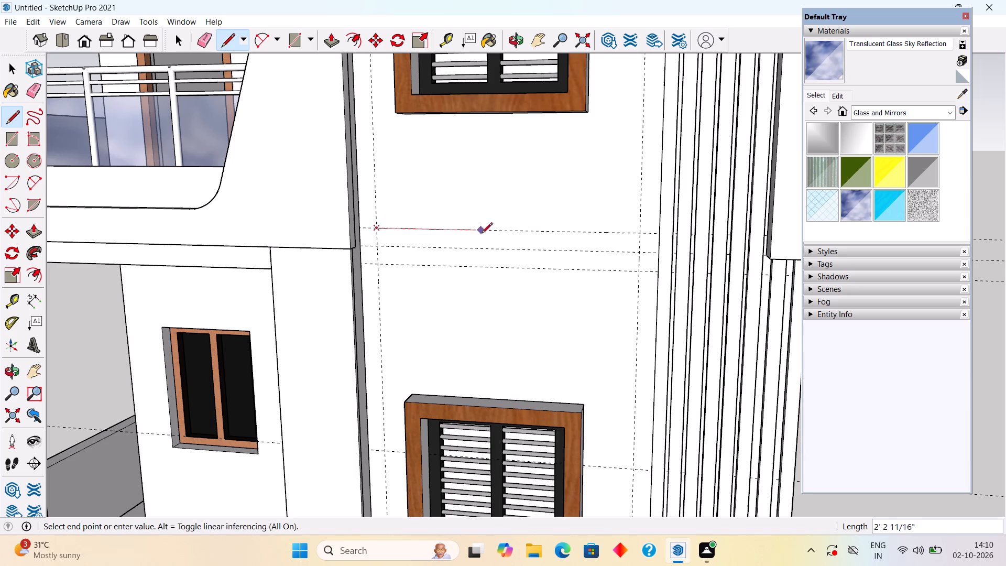
pyautogui.click(640, 231)
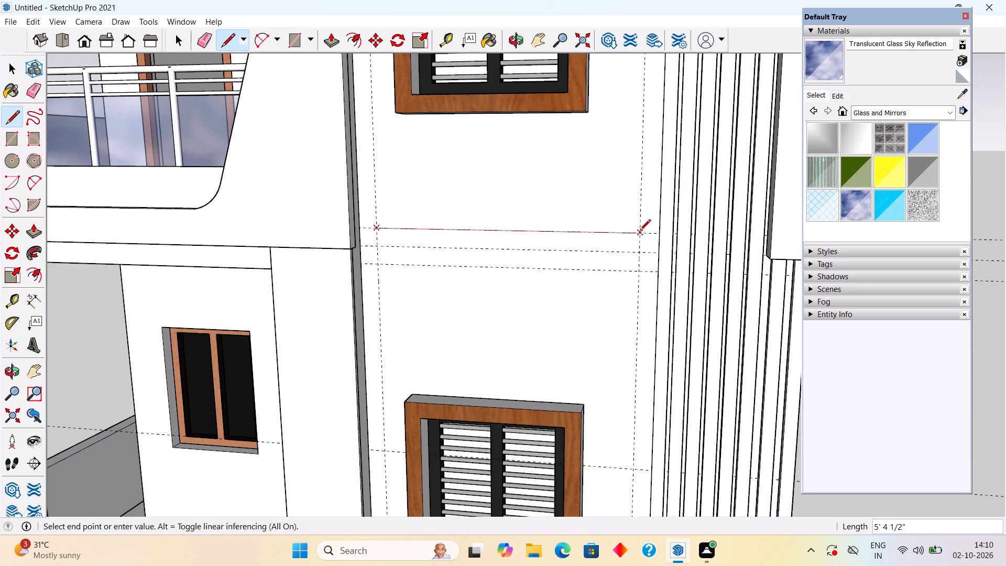
# Draw a tangent arc about 5 15/16" long from the upper line's strip-side end up to the wall edge.
pyautogui.moveTo(642, 231); pyautogui.dragTo(691, 204, button='middle')
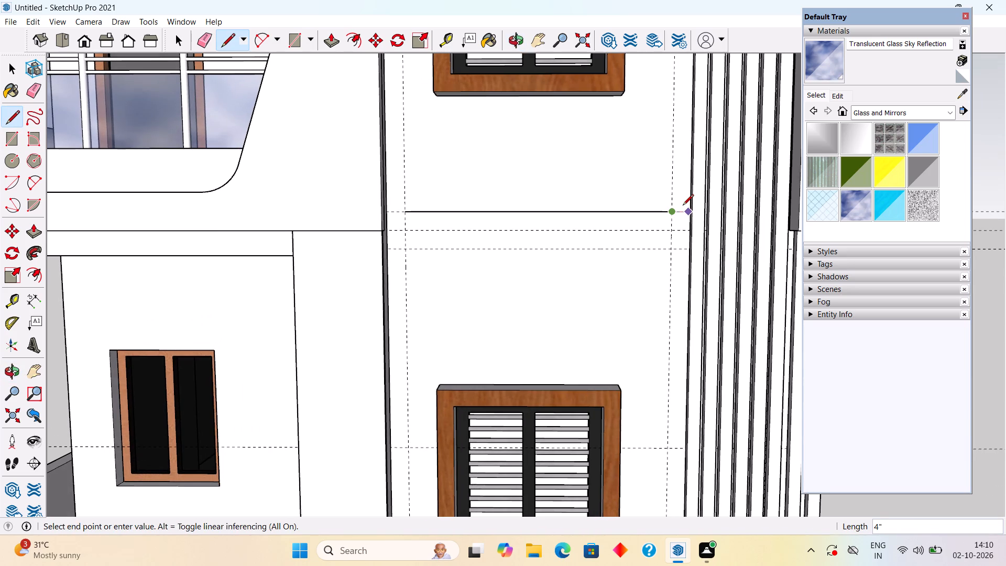
pyautogui.press('a')
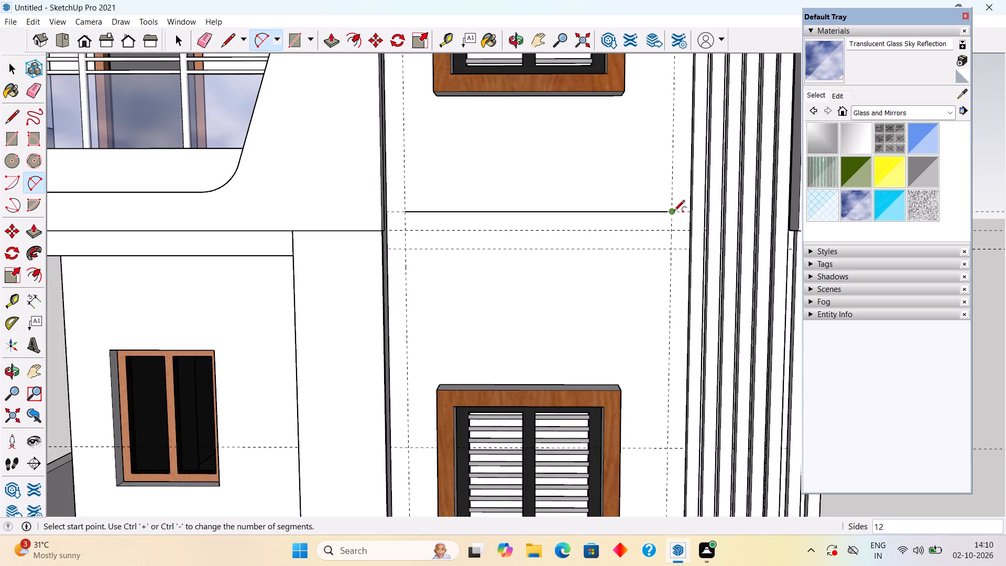
pyautogui.click(674, 212)
pyautogui.scroll(8, 682, 200)
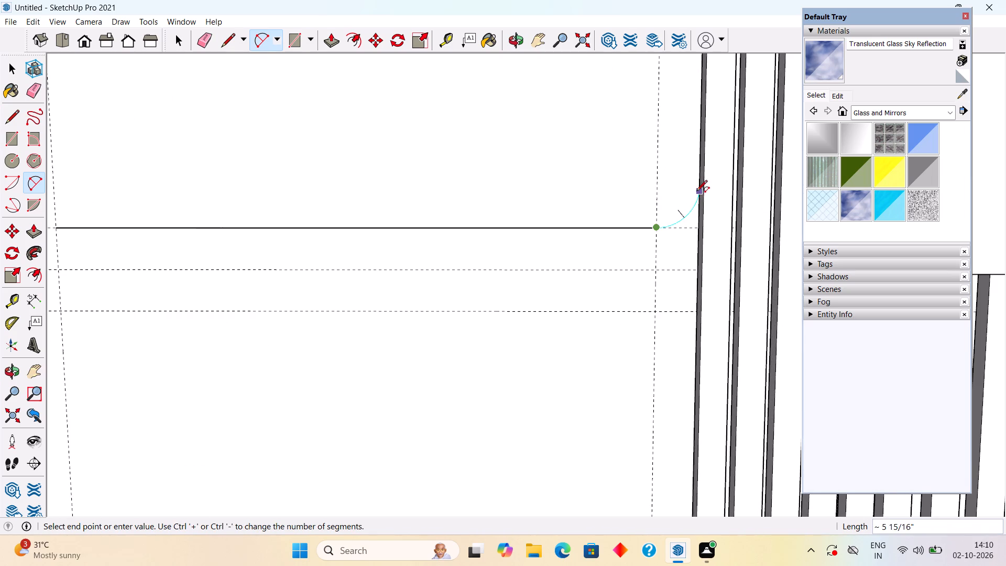
pyautogui.click(696, 190)
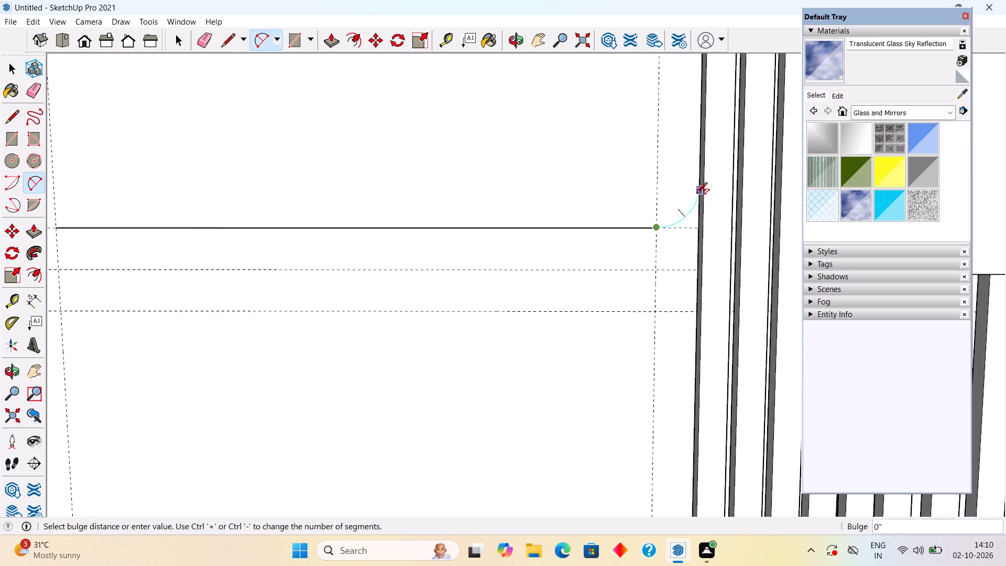
pyautogui.click(696, 202)
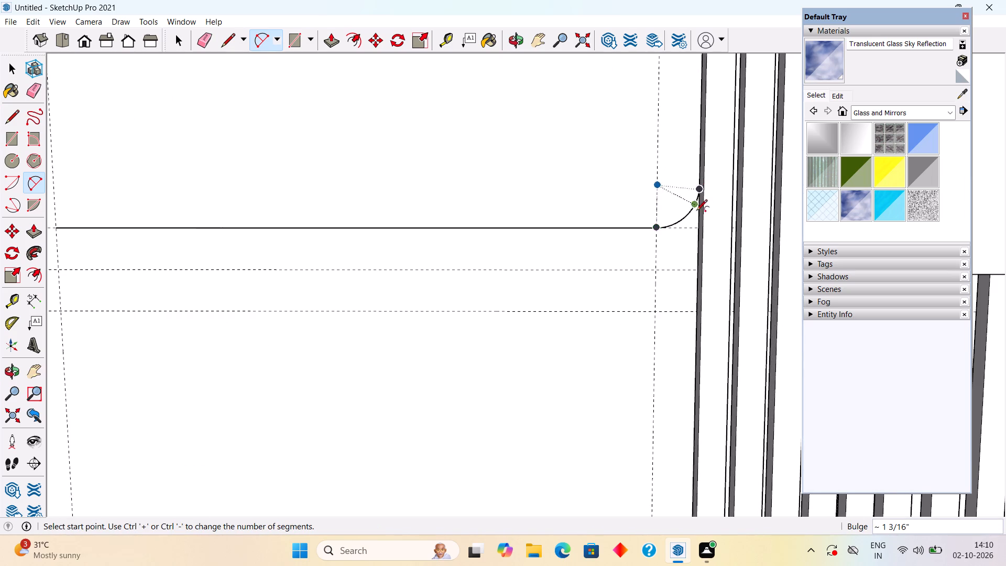
# Draw a line along the lowest horizontal guide, from partway across the wall to the strip-side vertical guide.
pyautogui.click(654, 311)
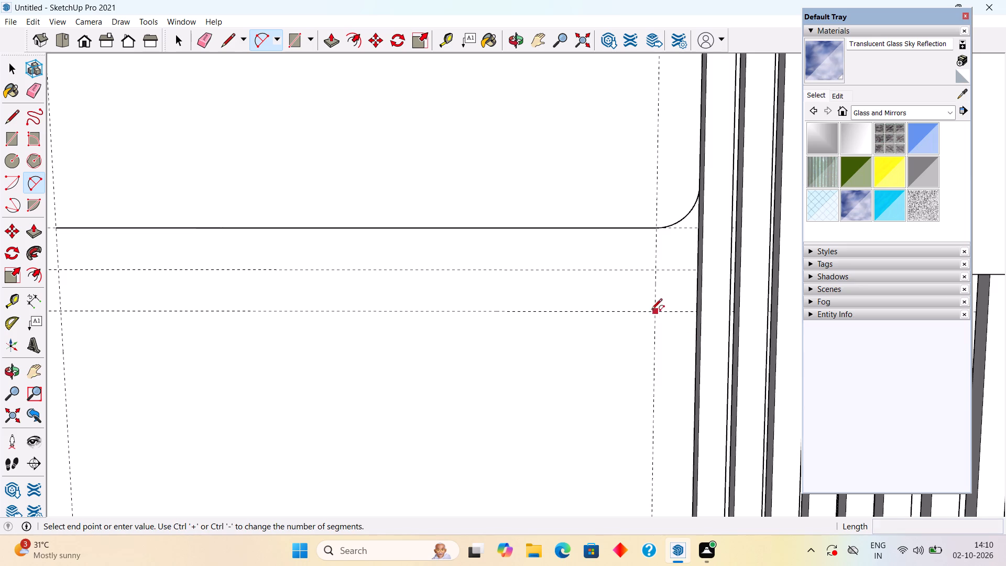
pyautogui.press('space')
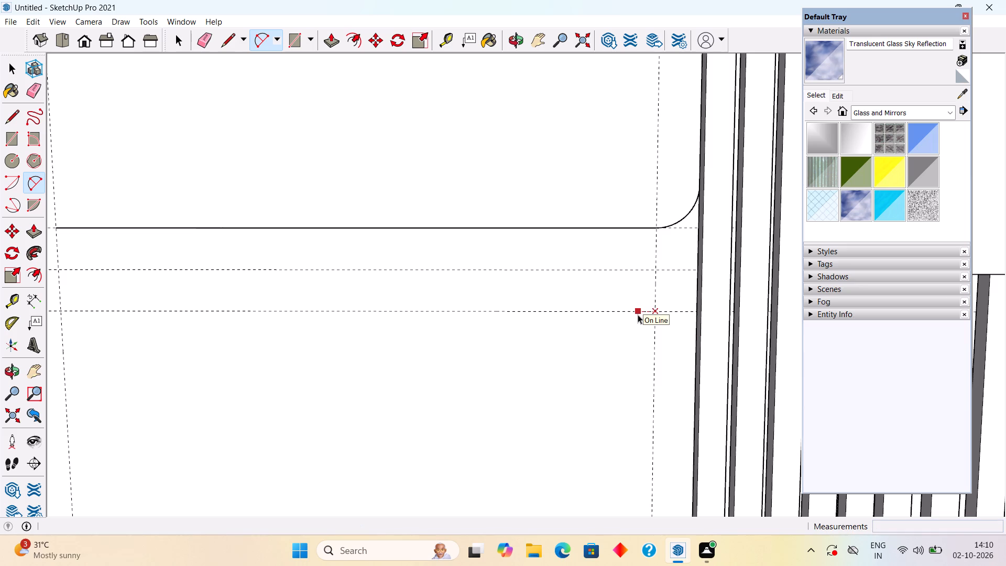
pyautogui.press('l')
pyautogui.click(427, 310)
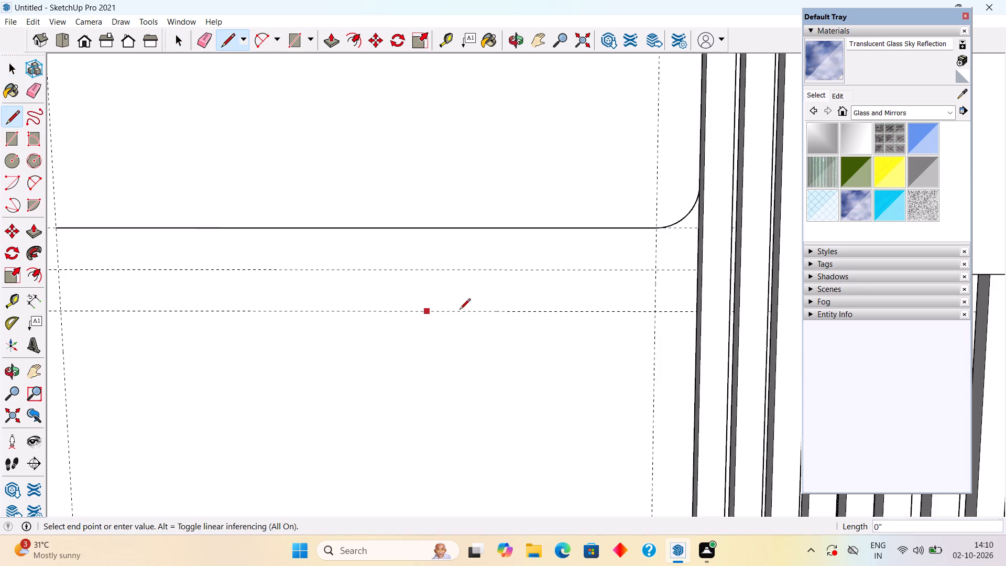
pyautogui.click(655, 308)
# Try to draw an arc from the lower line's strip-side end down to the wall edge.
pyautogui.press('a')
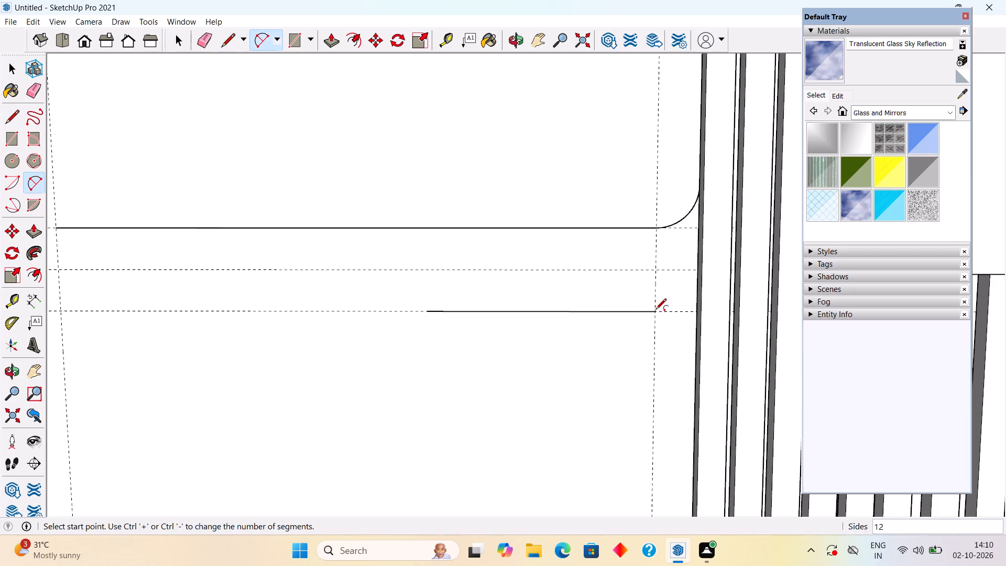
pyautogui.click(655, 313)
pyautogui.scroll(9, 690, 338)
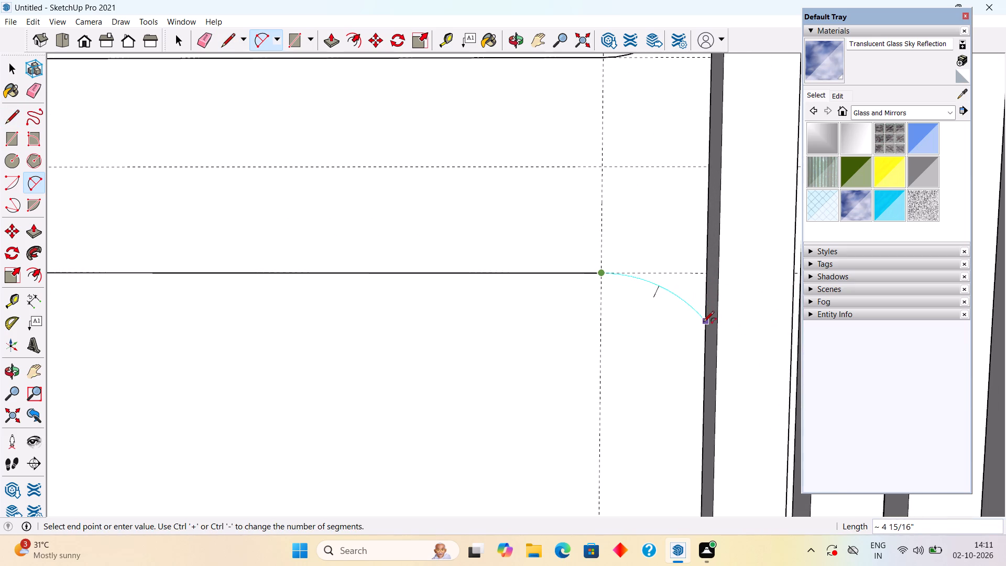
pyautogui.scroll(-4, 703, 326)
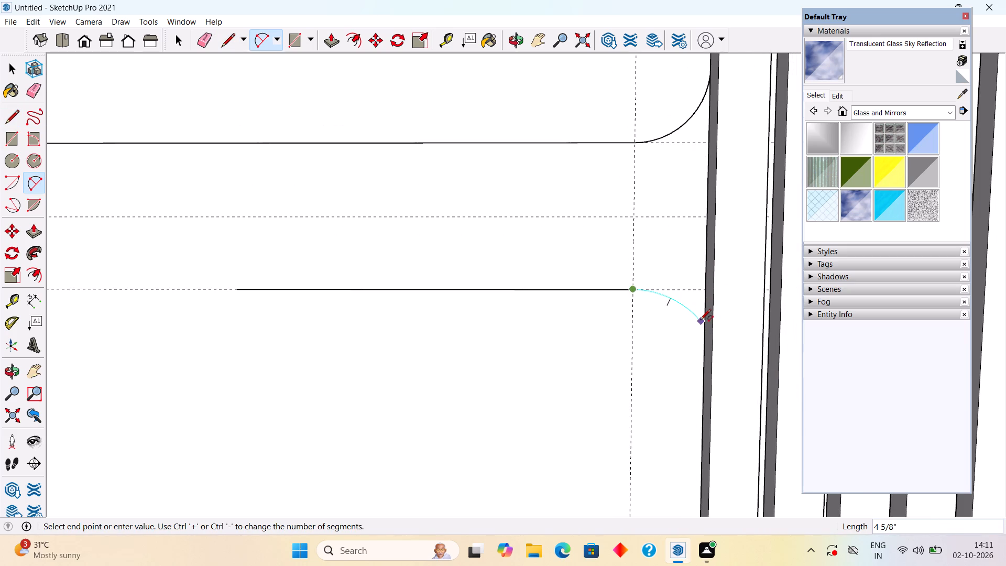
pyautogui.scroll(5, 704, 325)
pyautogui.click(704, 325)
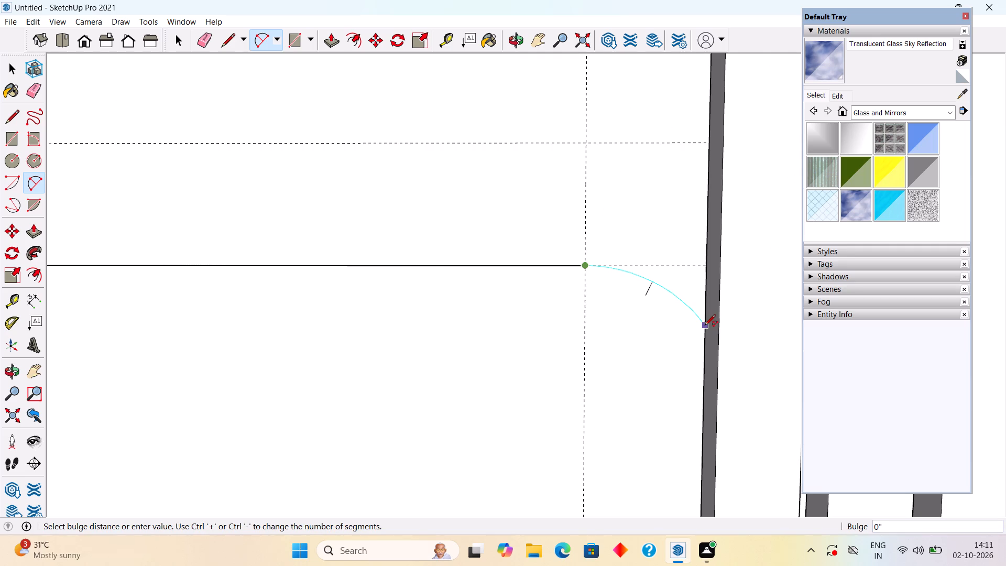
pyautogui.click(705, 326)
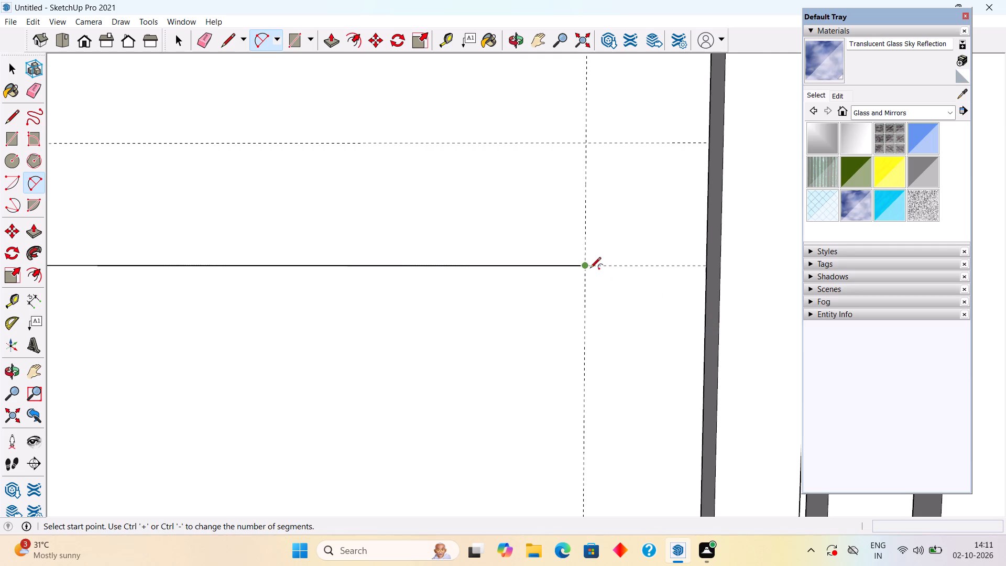
# Draw a tangent arc with a bulge of about 1 5/16" from the lower line's strip-side end down to the wall edge.
pyautogui.click(590, 269)
pyautogui.scroll(2, 697, 341)
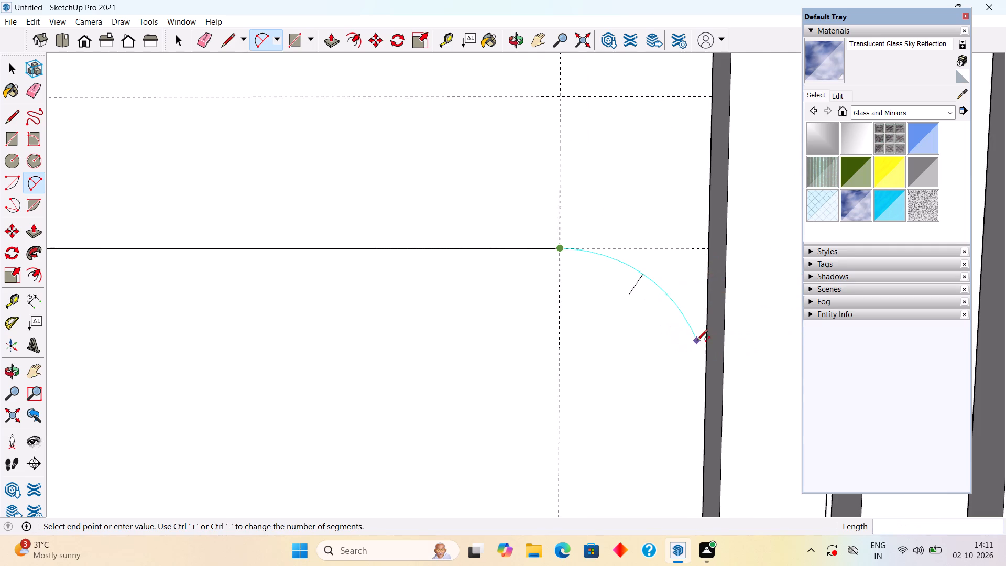
pyautogui.click(707, 359)
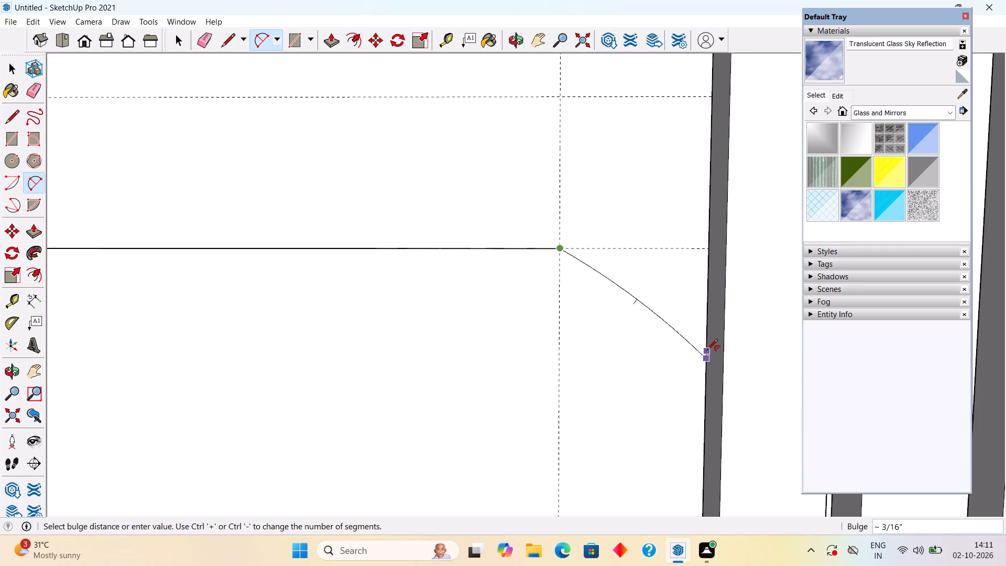
pyautogui.click(713, 318)
# Delete the upper line and redraw it 5' 4 1/2" long from the corner arc's end to the balcony-side vertical guide.
pyautogui.scroll(-12, 713, 319)
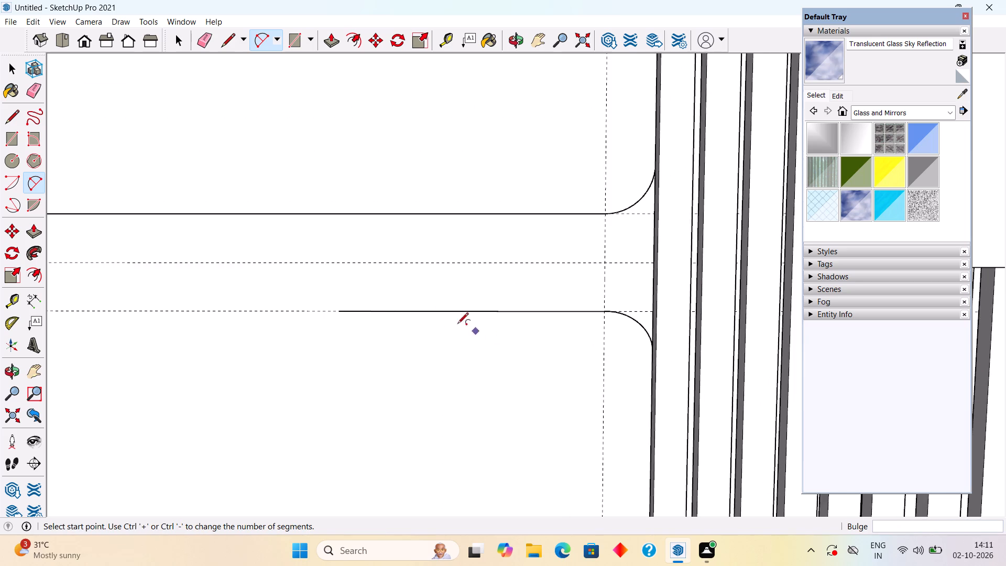
pyautogui.scroll(-6, 391, 311)
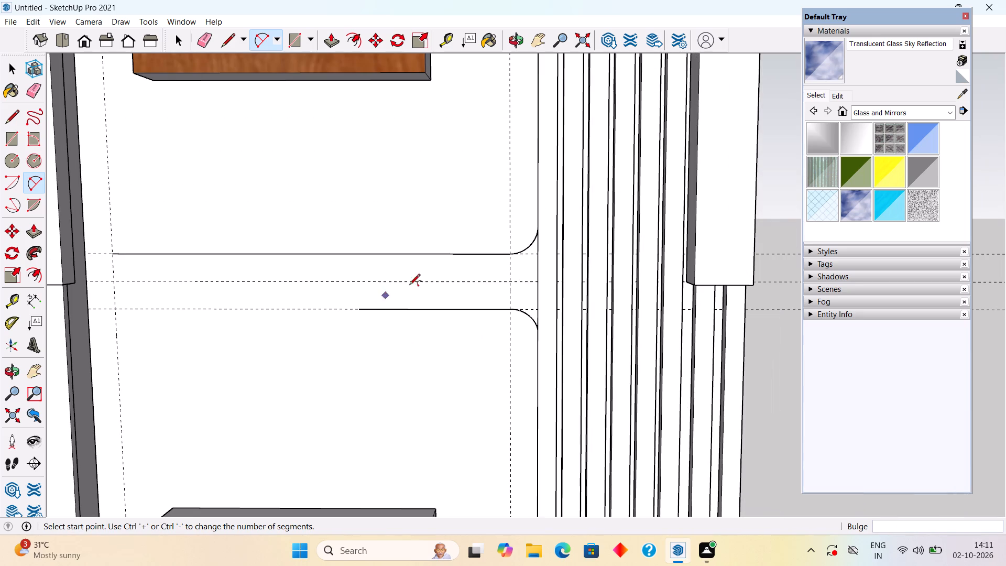
pyautogui.keyDown('shift'); pyautogui.moveTo(500, 263); pyautogui.dragTo(671, 259, button='middle'); pyautogui.keyUp('shift')
pyautogui.scroll(3, 334, 247)
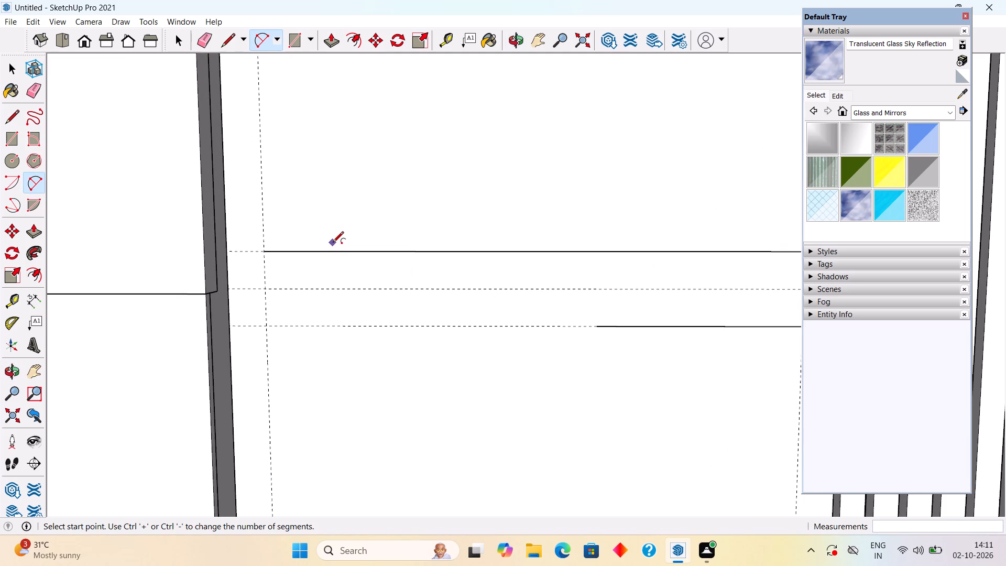
pyautogui.press('space')
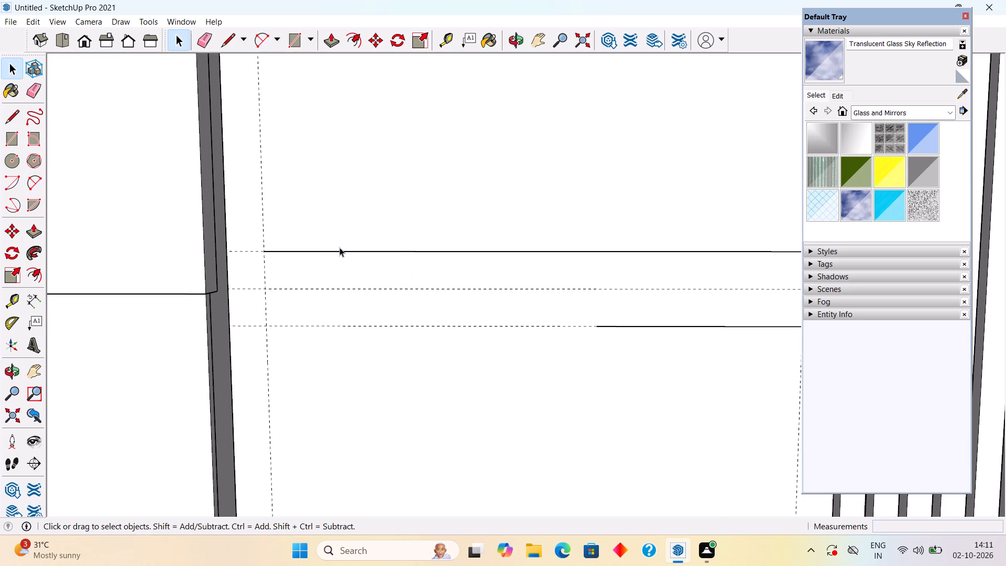
pyautogui.click(342, 250)
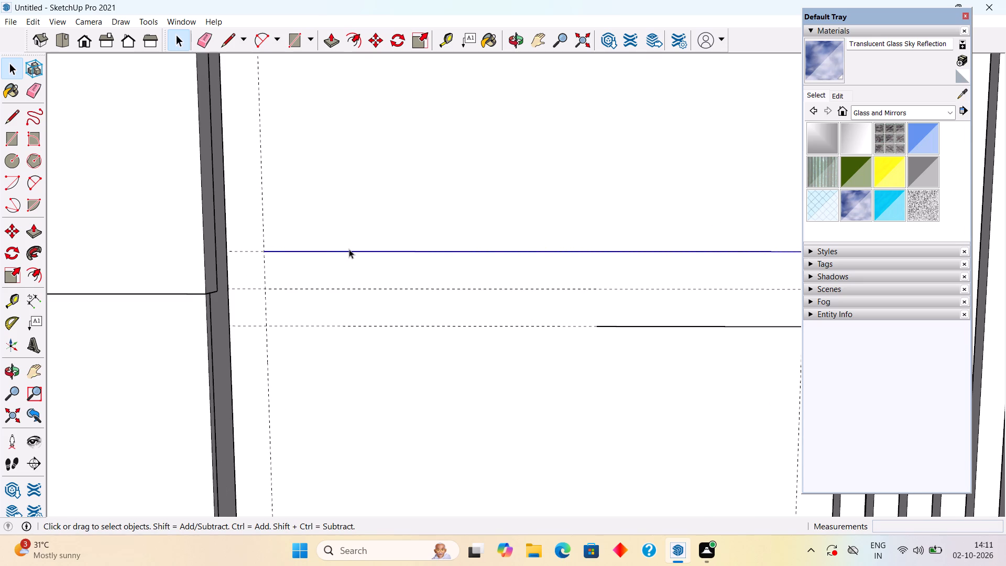
pyautogui.press('Delete')
pyautogui.scroll(-4, 346, 233)
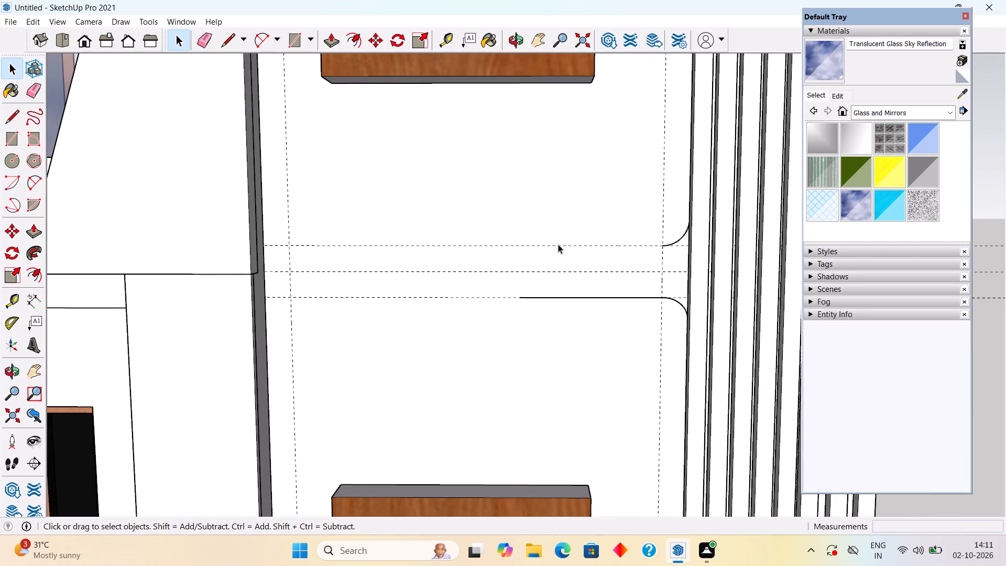
pyautogui.press('l')
pyautogui.click(662, 248)
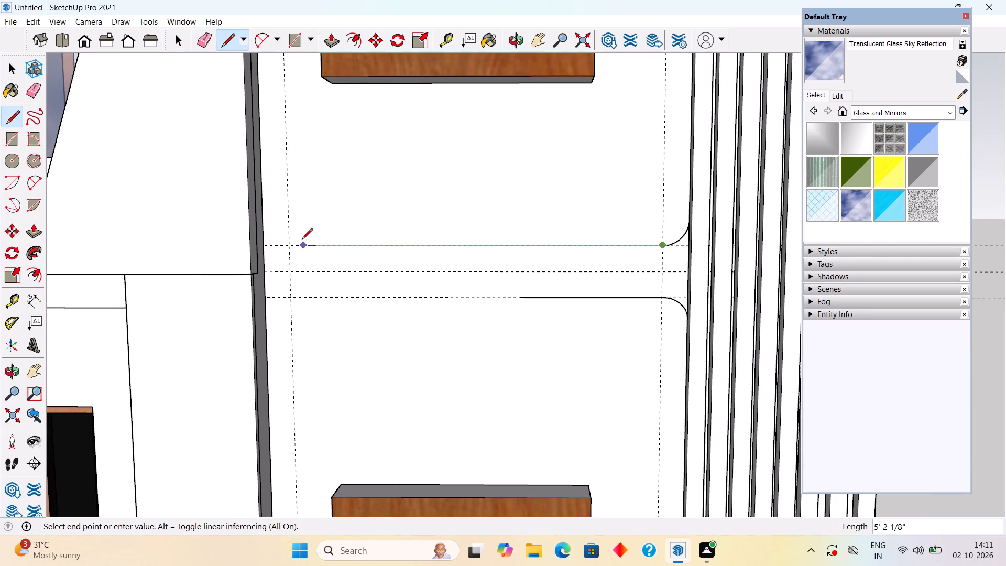
pyautogui.click(286, 246)
# Draw a tangent arc about 5 3/4" long from the upper line's balcony-side end up to the wall edge.
pyautogui.press('a')
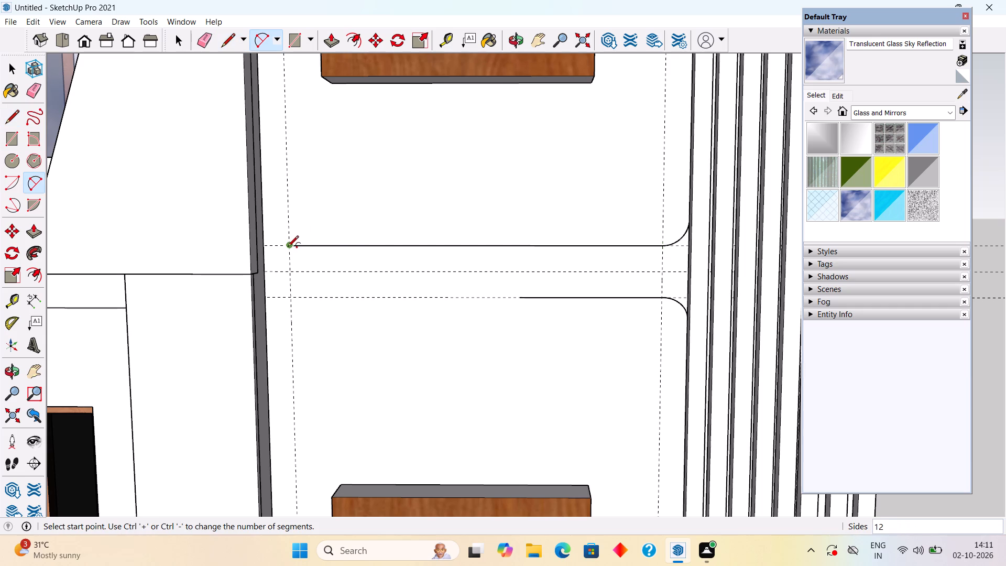
pyautogui.click(288, 247)
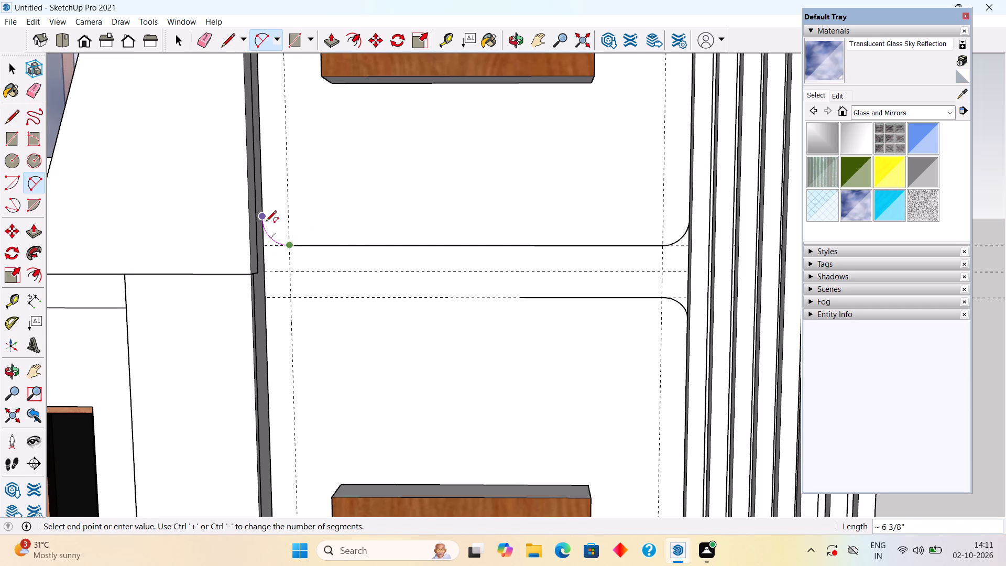
pyautogui.scroll(10, 266, 220)
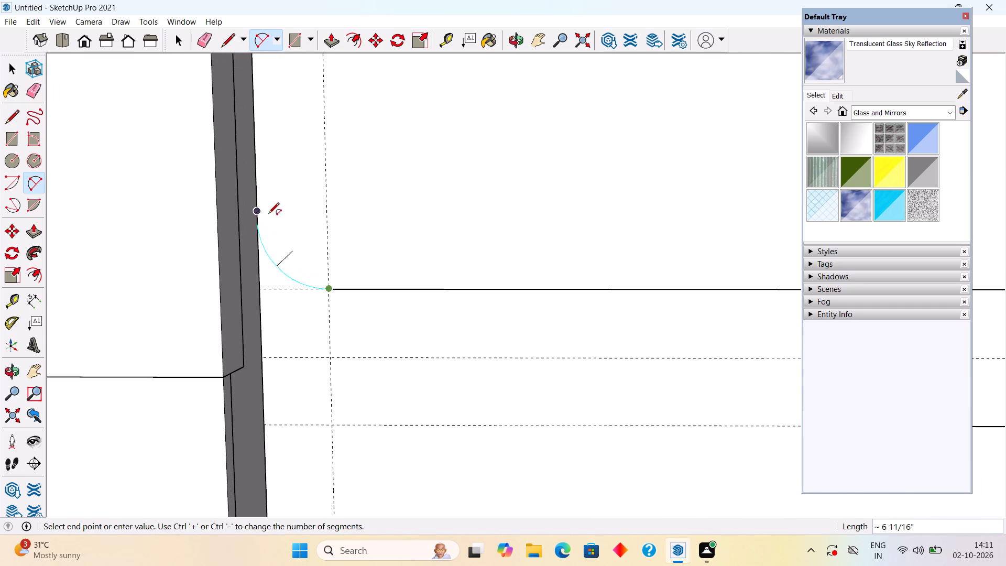
pyautogui.click(259, 234)
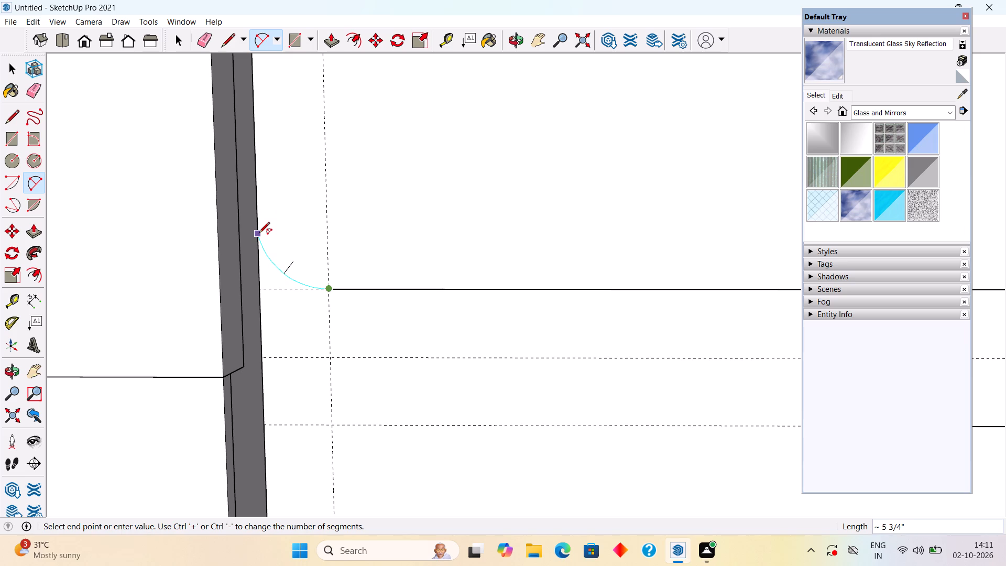
pyautogui.click(259, 234)
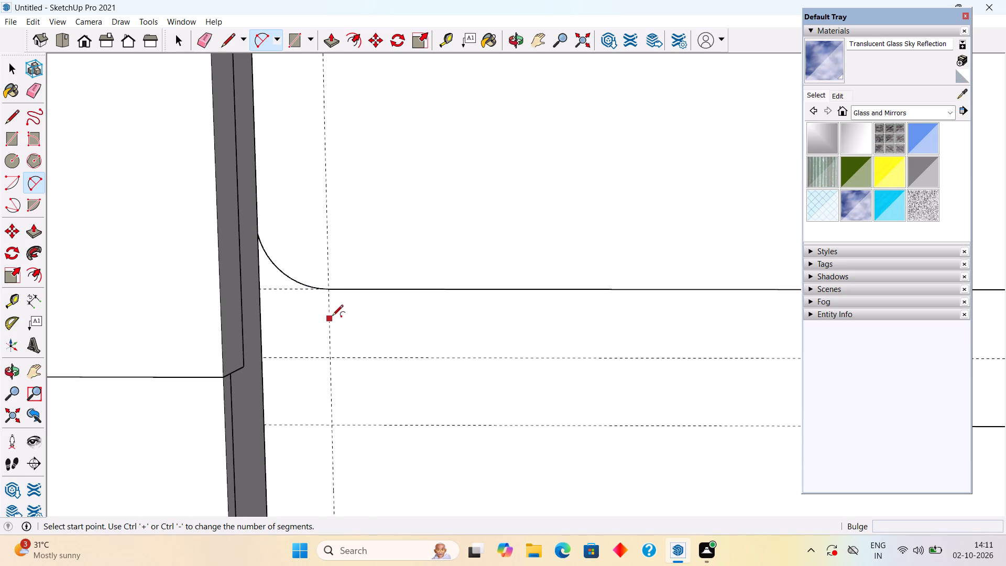
pyautogui.press('space')
# Extend the band's lower line about 3' 3 7/8" from its open end to the balcony-side vertical guide.
pyautogui.scroll(-9, 330, 297)
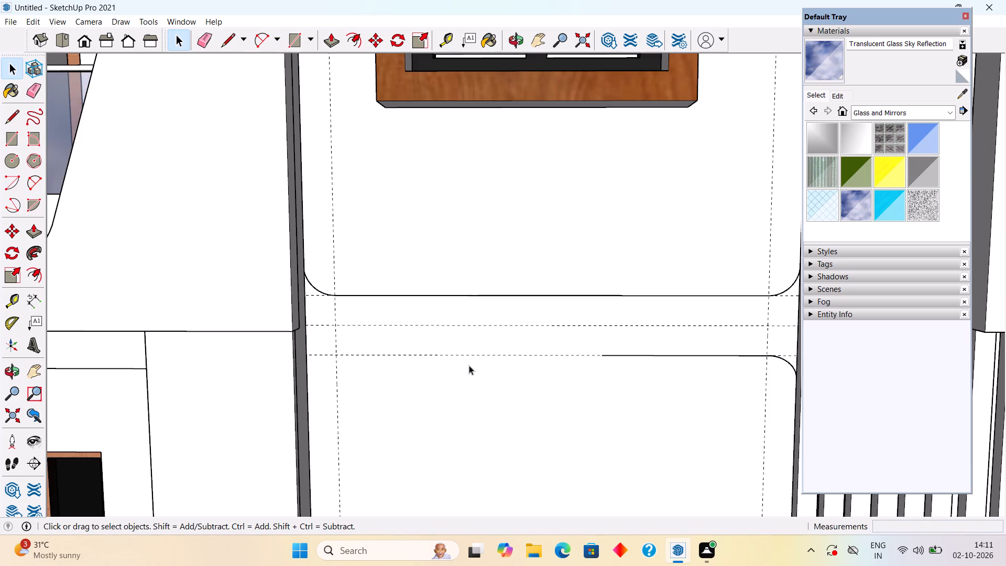
pyautogui.press('t')
pyautogui.press('l')
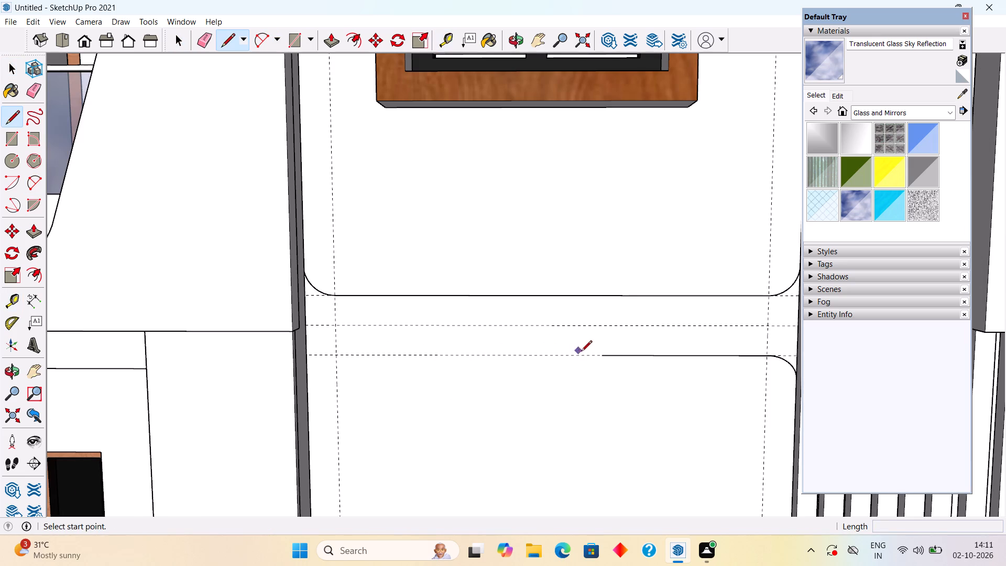
pyautogui.click(603, 359)
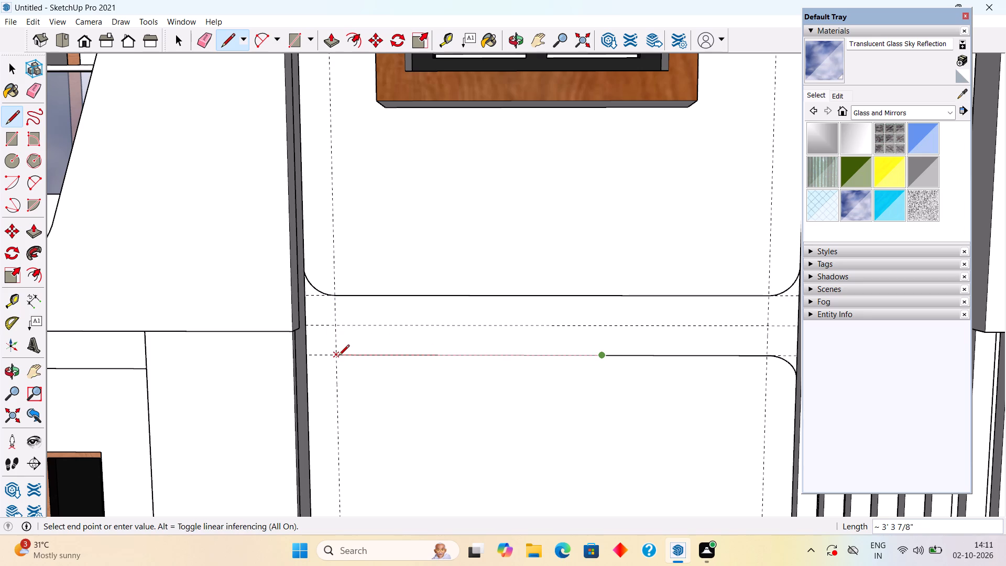
pyautogui.click(338, 356)
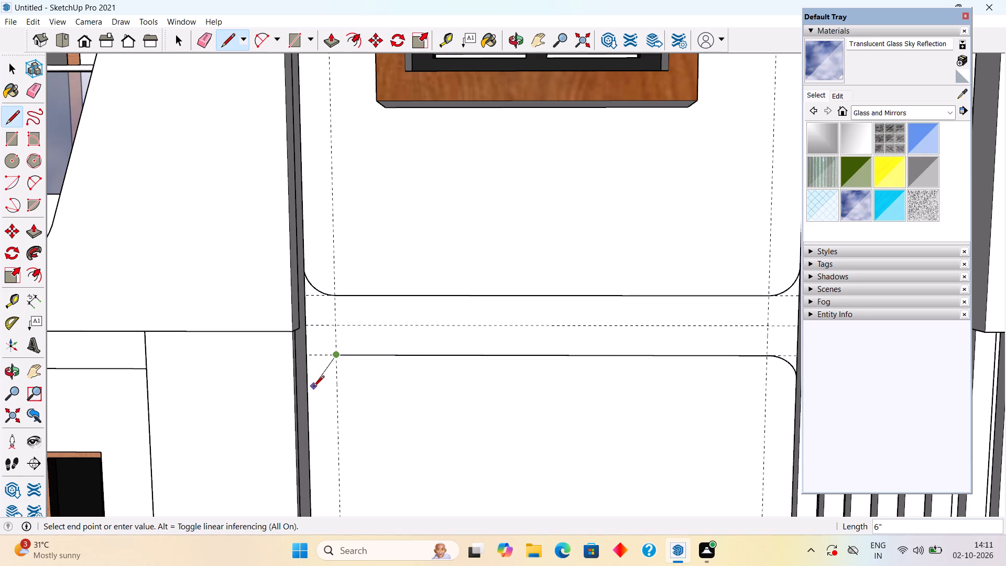
# Draw a tangent arc about 6 3/8" long from the lower line's balcony-side end down to the wall edge.
pyautogui.press('a')
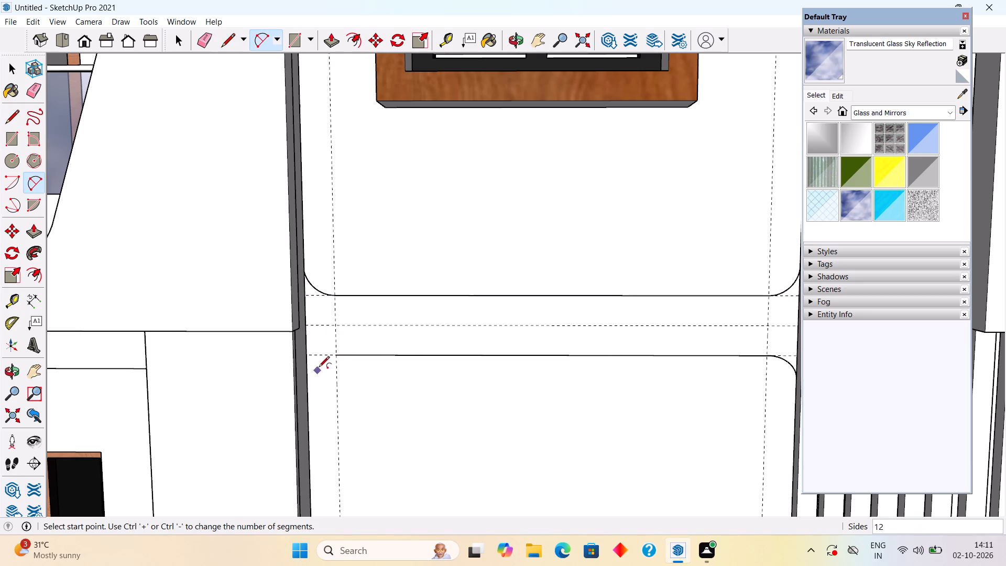
pyautogui.click(337, 358)
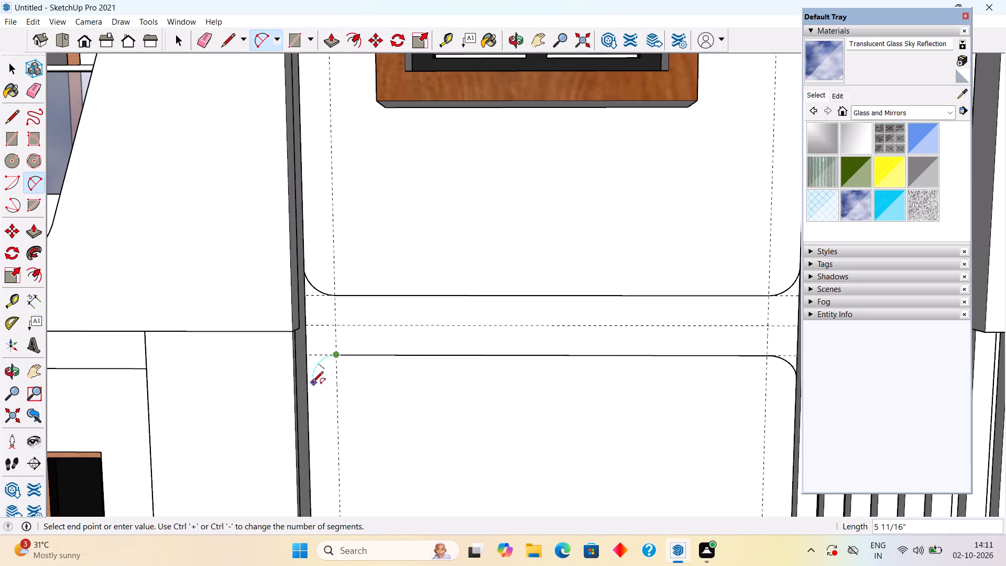
pyautogui.click(309, 386)
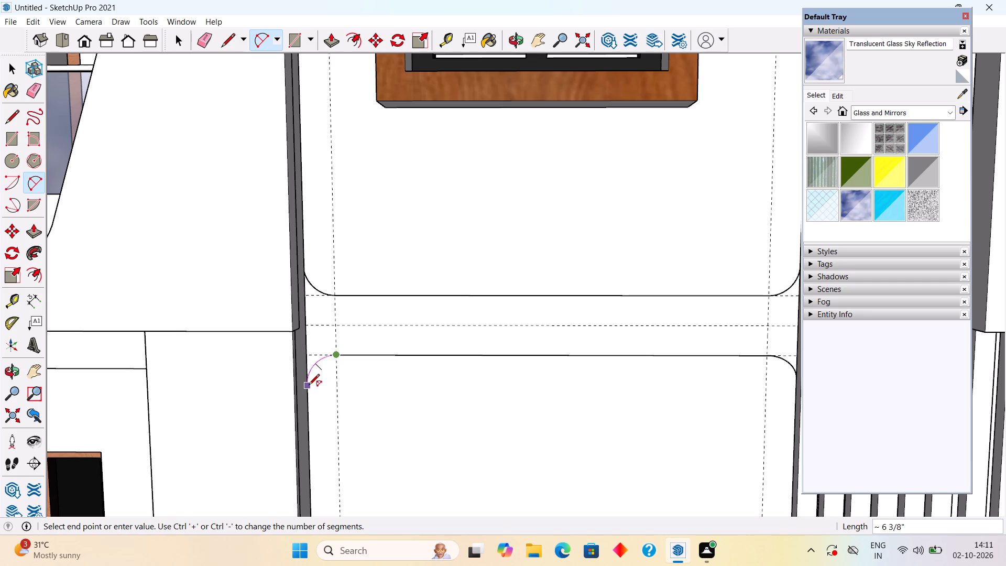
pyautogui.click(309, 386)
pyautogui.press('space')
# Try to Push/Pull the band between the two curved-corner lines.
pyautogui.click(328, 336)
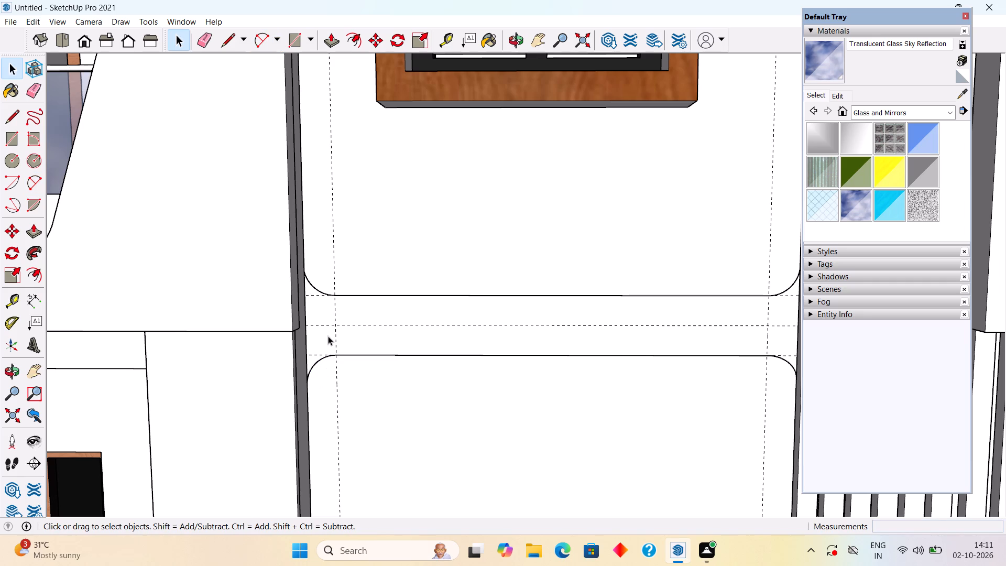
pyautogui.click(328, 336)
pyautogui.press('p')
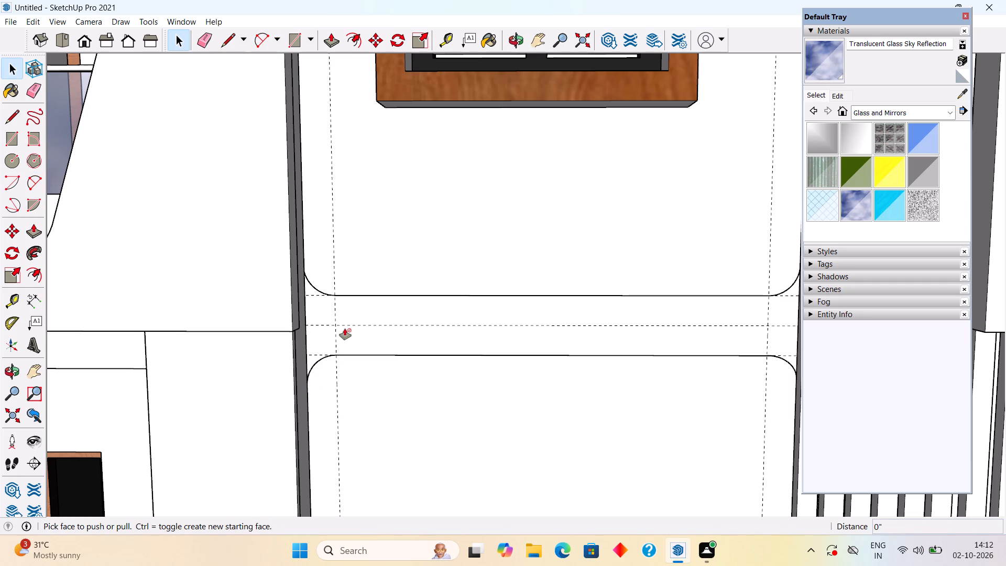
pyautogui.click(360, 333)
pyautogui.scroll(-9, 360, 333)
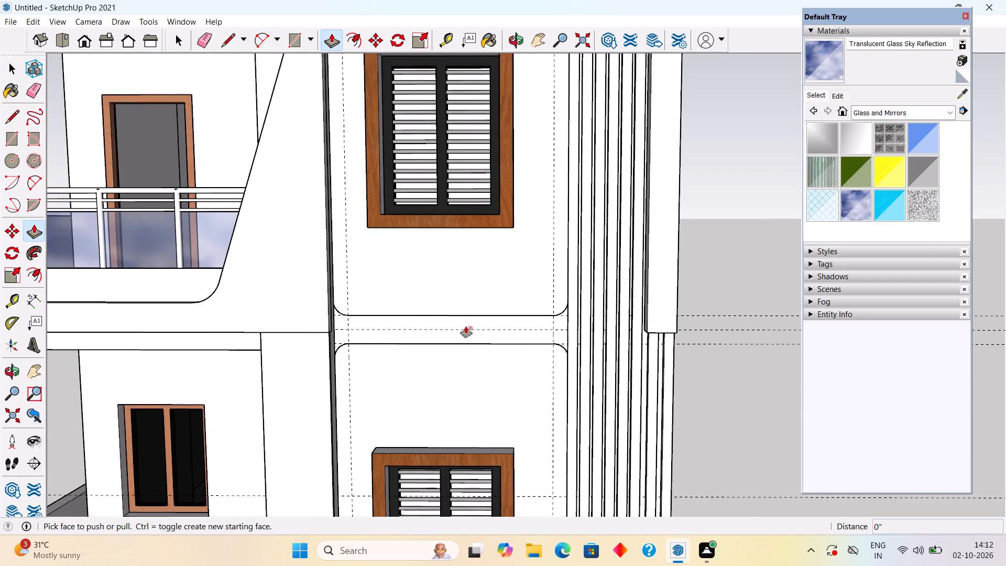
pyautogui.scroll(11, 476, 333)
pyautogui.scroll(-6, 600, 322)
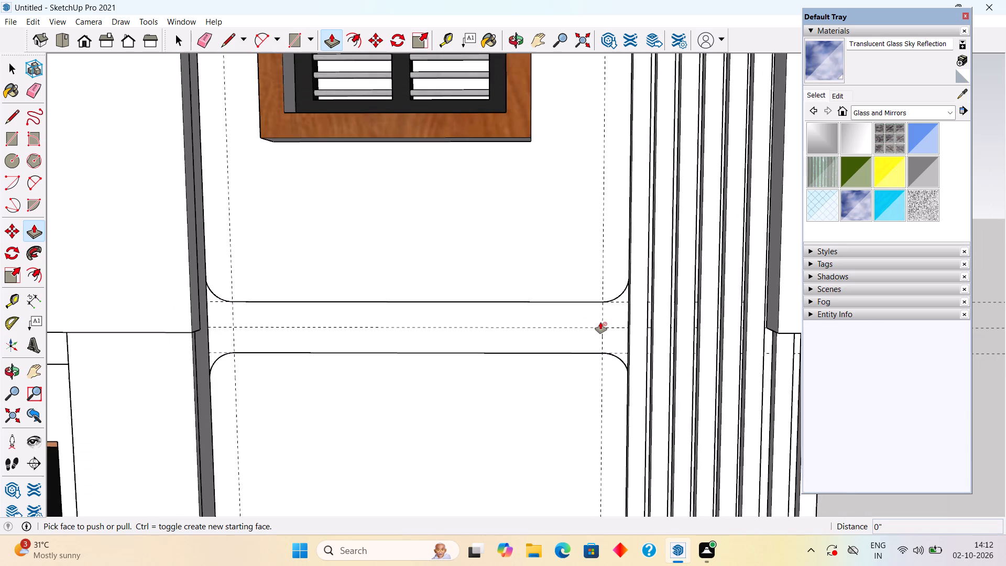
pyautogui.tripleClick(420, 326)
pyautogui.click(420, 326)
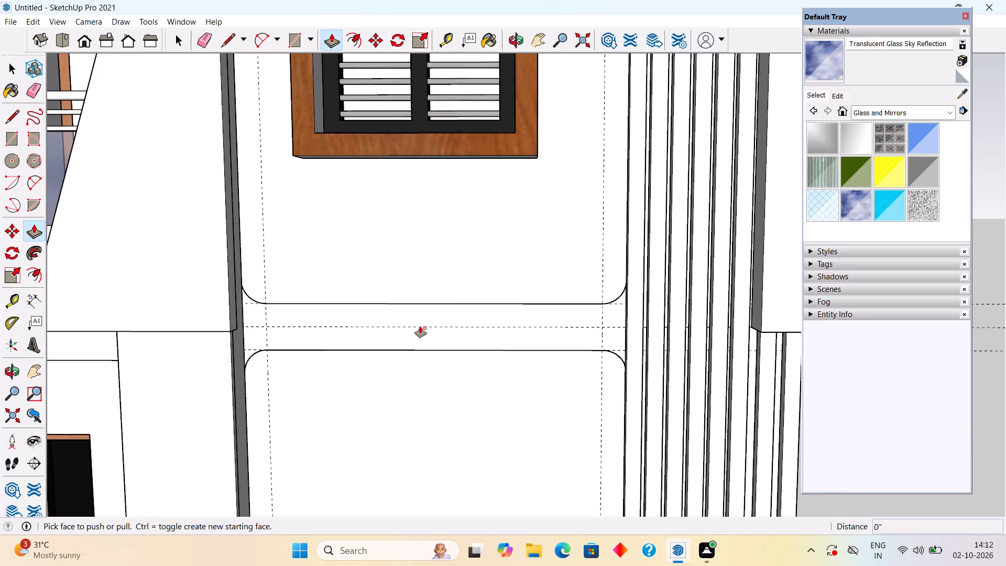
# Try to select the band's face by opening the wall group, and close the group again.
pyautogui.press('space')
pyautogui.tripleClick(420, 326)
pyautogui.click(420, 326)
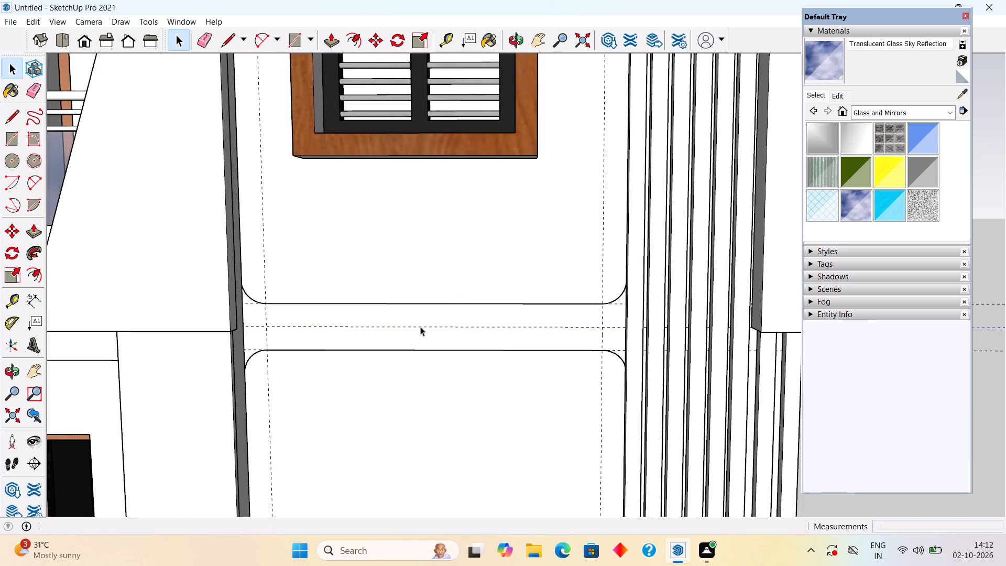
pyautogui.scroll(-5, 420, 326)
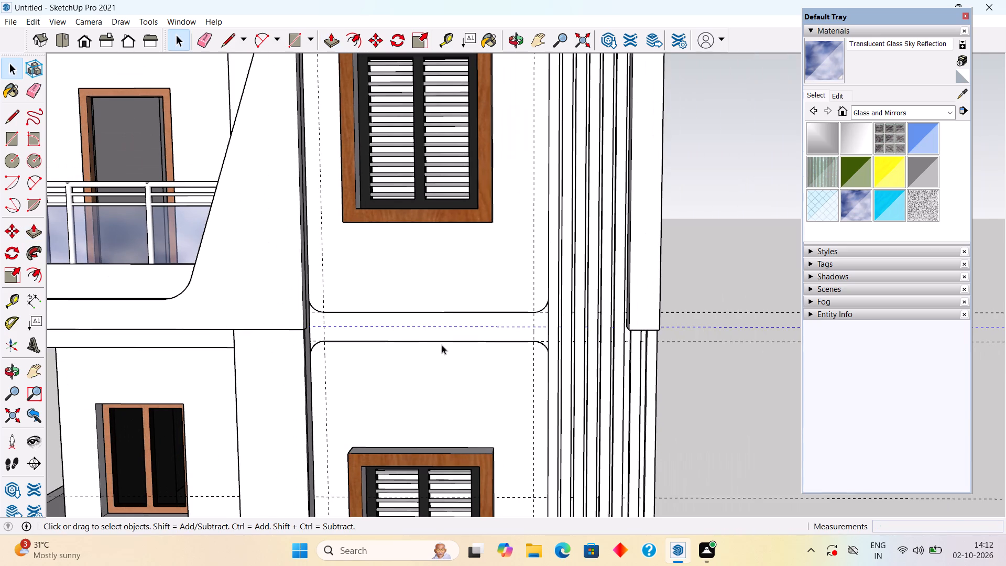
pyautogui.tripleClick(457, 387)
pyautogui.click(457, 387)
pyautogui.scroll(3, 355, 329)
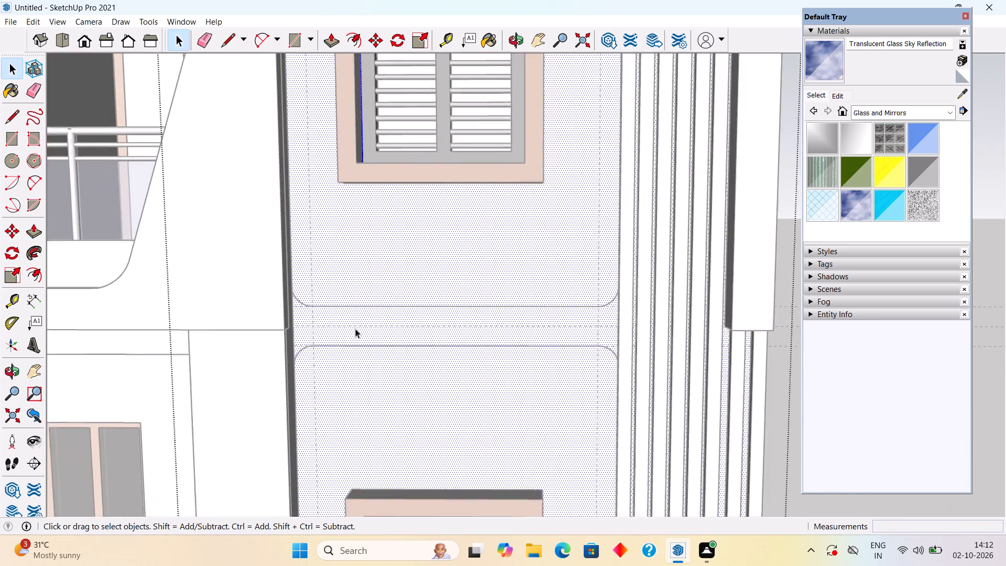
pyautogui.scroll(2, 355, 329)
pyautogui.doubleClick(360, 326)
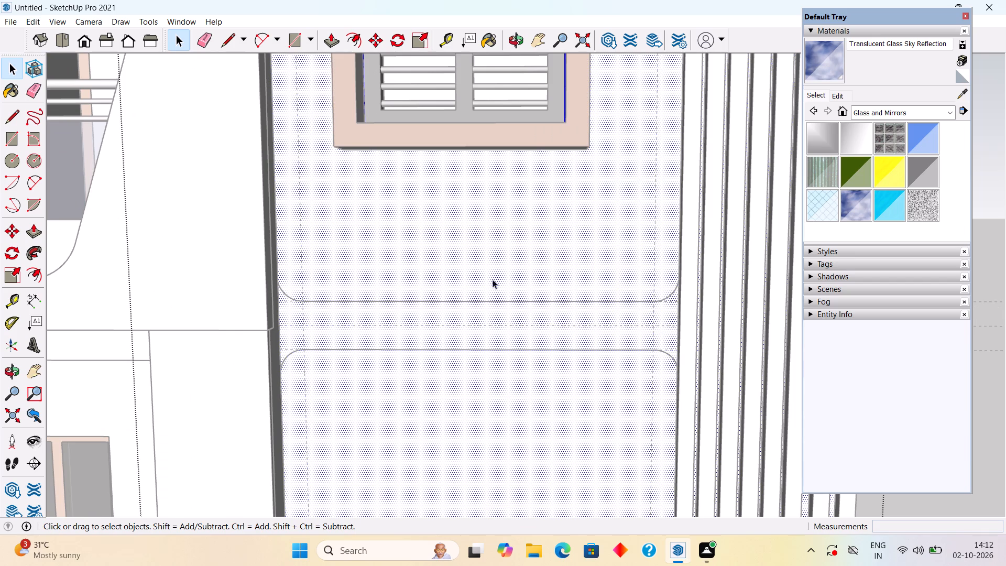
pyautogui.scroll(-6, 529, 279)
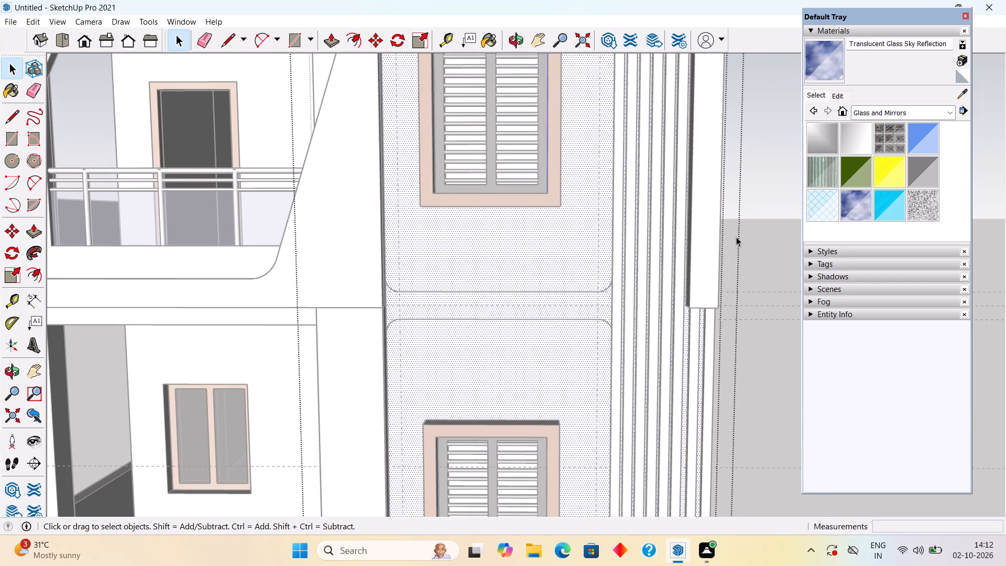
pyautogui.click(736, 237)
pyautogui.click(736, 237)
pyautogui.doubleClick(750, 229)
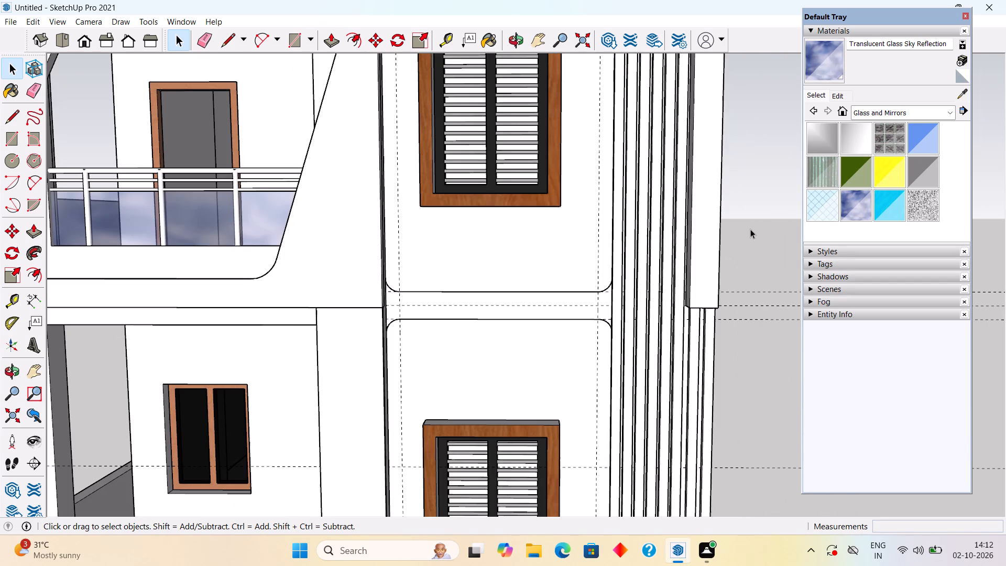
# Close the band's strip-side end with a line about 1' 4 7/16" long along the wall edge, joining the two corner arcs.
pyautogui.moveTo(584, 297); pyautogui.dragTo(649, 290, button='middle')
pyautogui.scroll(9, 623, 303)
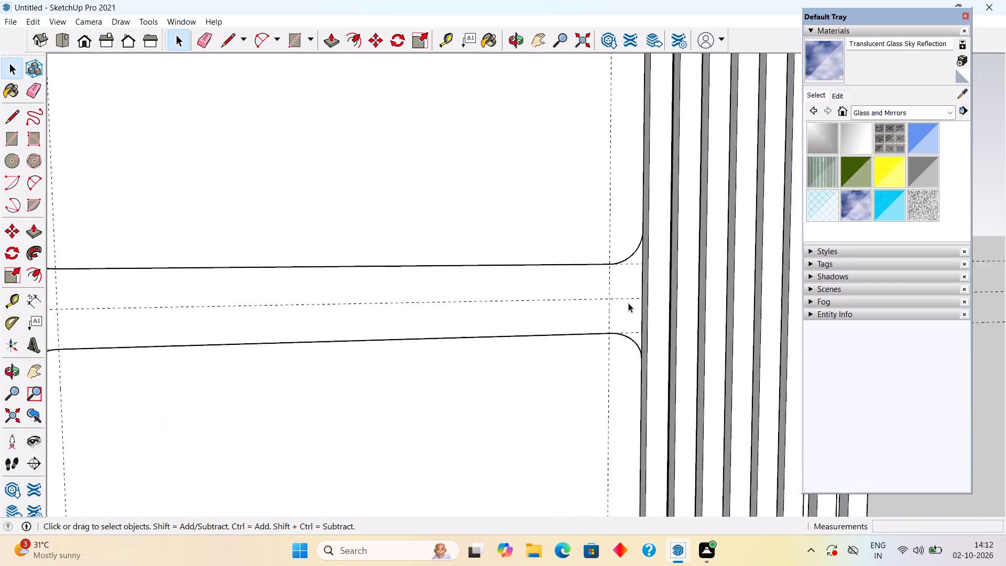
pyautogui.scroll(4, 628, 303)
pyautogui.press('l')
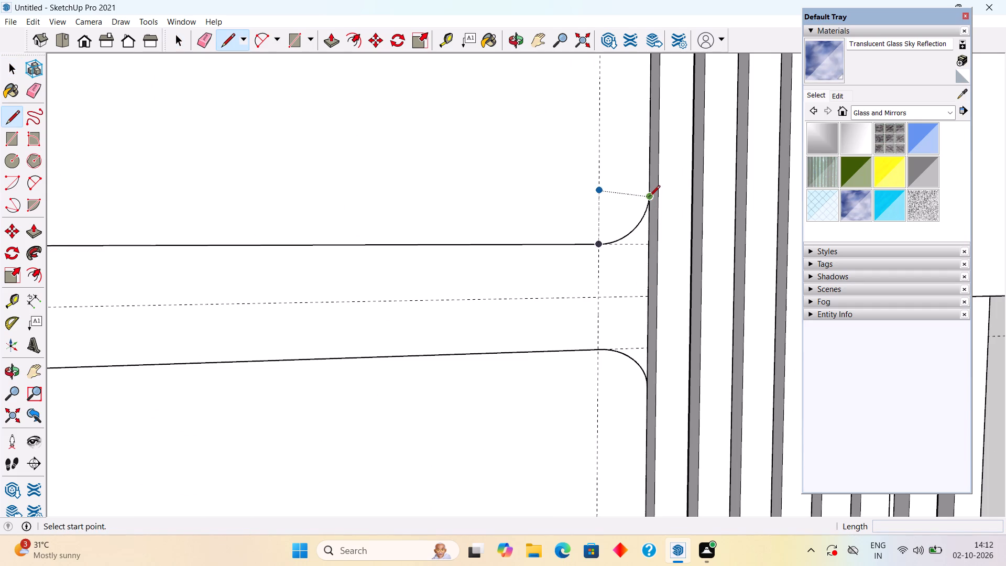
pyautogui.click(649, 197)
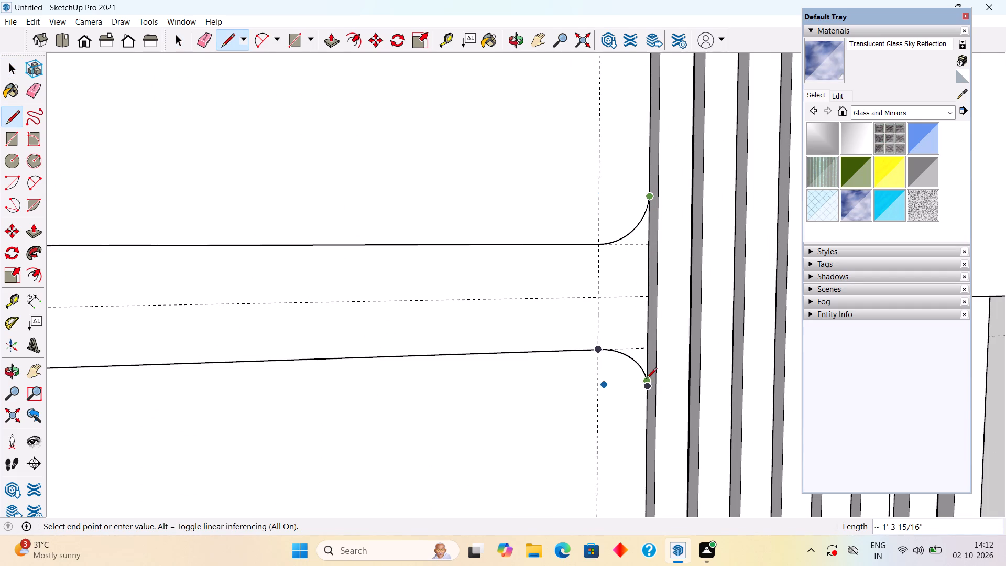
pyautogui.scroll(16, 647, 379)
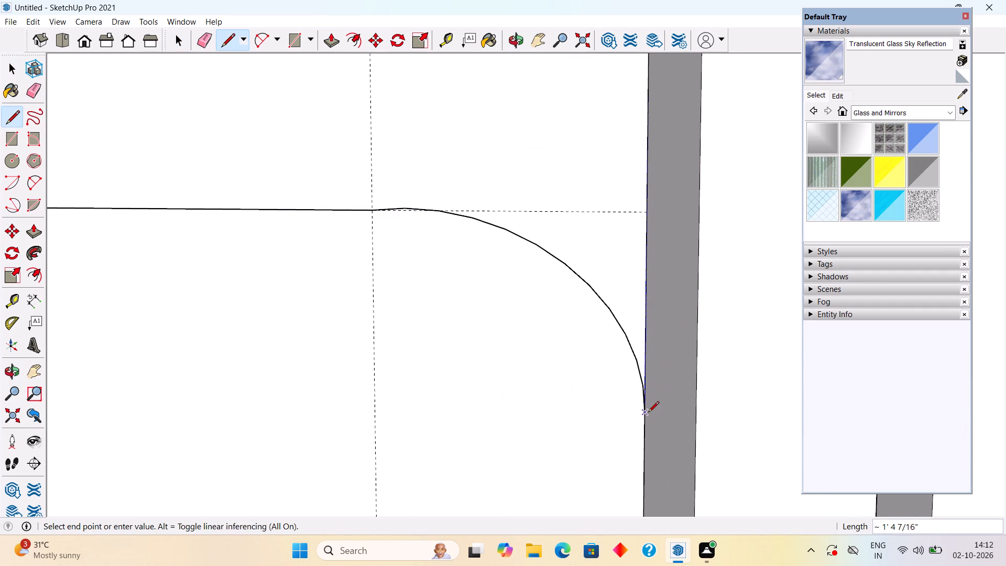
pyautogui.click(648, 412)
pyautogui.press('space')
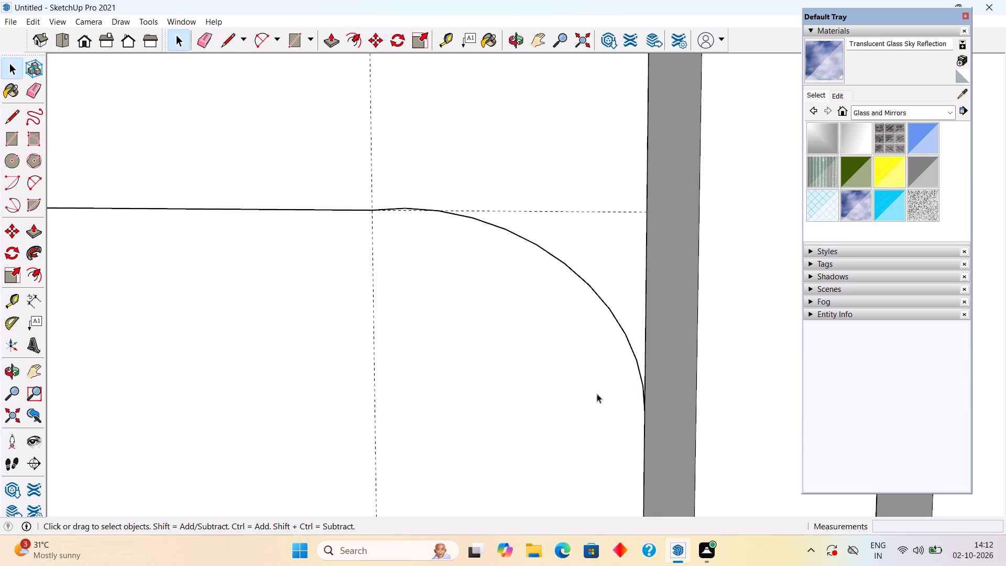
# Close the band's balcony-side end with a line about 1' 5 1/16" long along the wall edge, joining the two corner arcs.
pyautogui.scroll(-19, 486, 380)
pyautogui.moveTo(261, 278); pyautogui.dragTo(694, 277, button='middle')
pyautogui.scroll(-20, 488, 286)
pyautogui.scroll(-3, 488, 286)
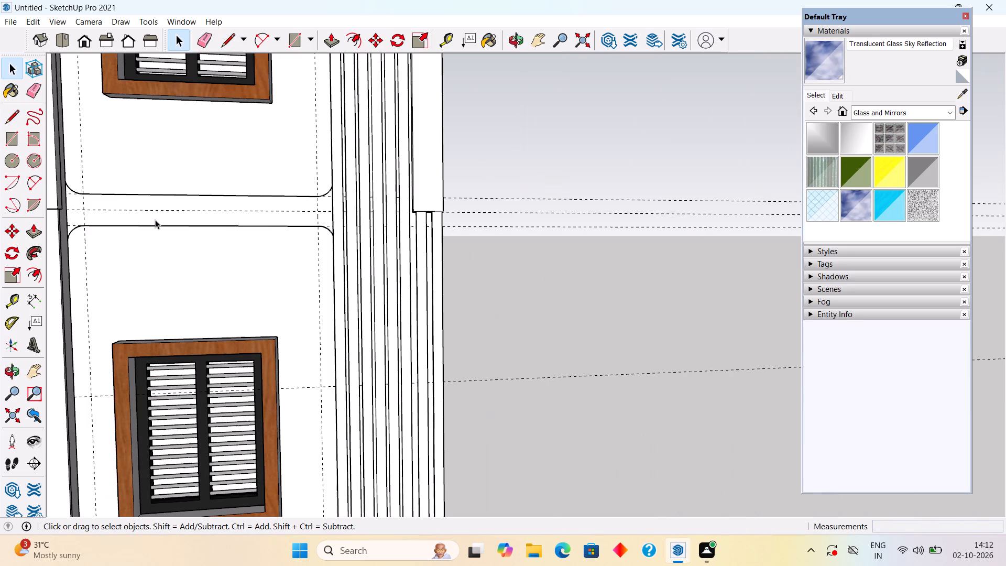
pyautogui.moveTo(155, 220); pyautogui.dragTo(512, 219, button='middle')
pyautogui.moveTo(472, 222); pyautogui.dragTo(336, 244, button='middle')
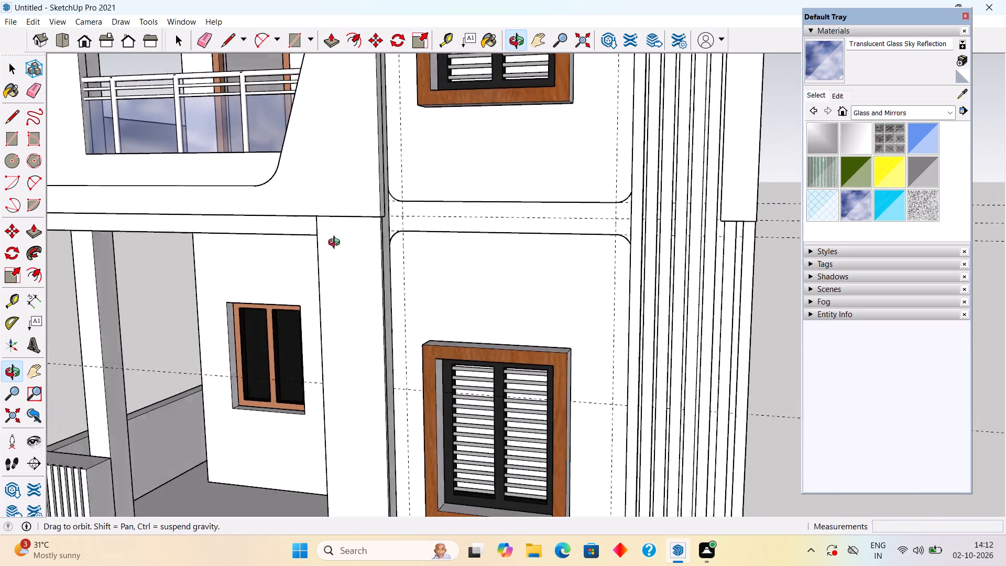
pyautogui.moveTo(336, 244); pyautogui.dragTo(329, 246, button='middle')
pyautogui.scroll(5, 423, 192)
pyautogui.moveTo(363, 203); pyautogui.dragTo(313, 210, button='middle')
pyautogui.scroll(8, 350, 223)
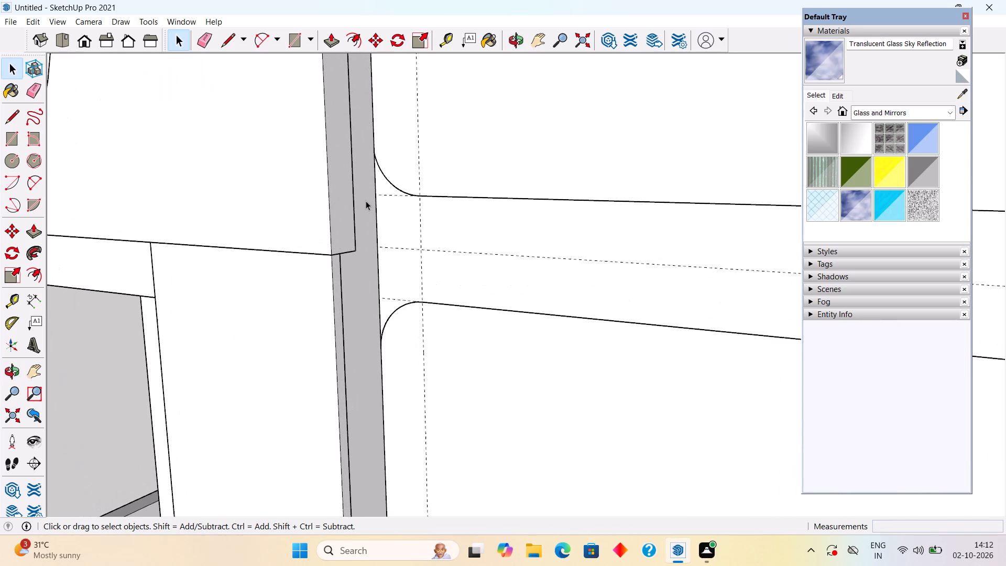
pyautogui.press('l')
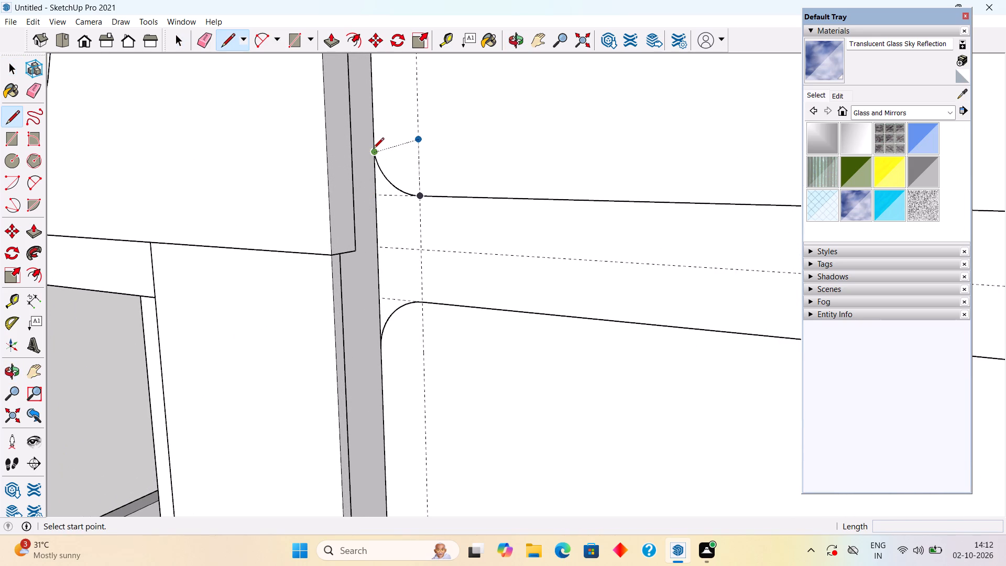
pyautogui.click(373, 149)
pyautogui.click(381, 349)
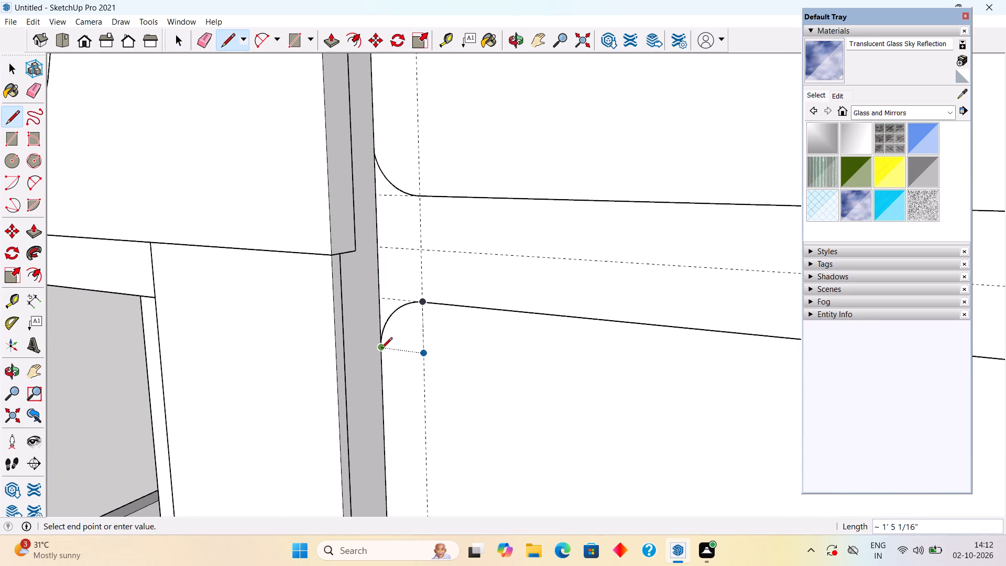
pyautogui.press('space')
pyautogui.click(443, 284)
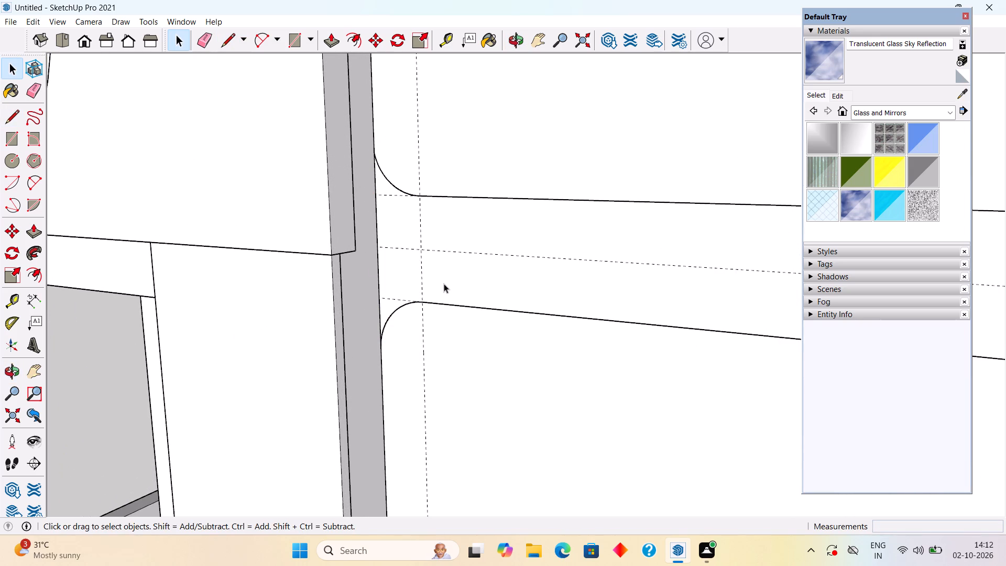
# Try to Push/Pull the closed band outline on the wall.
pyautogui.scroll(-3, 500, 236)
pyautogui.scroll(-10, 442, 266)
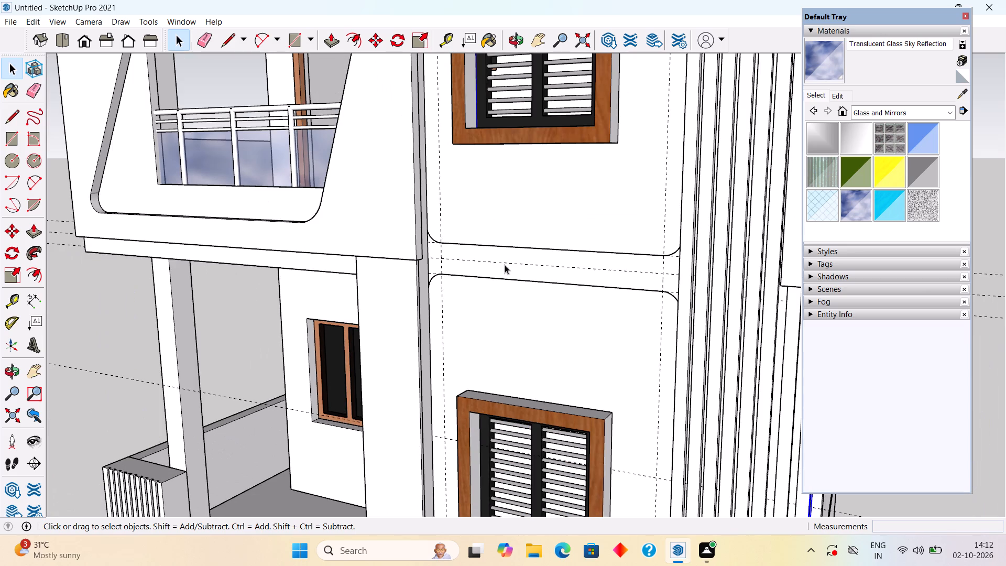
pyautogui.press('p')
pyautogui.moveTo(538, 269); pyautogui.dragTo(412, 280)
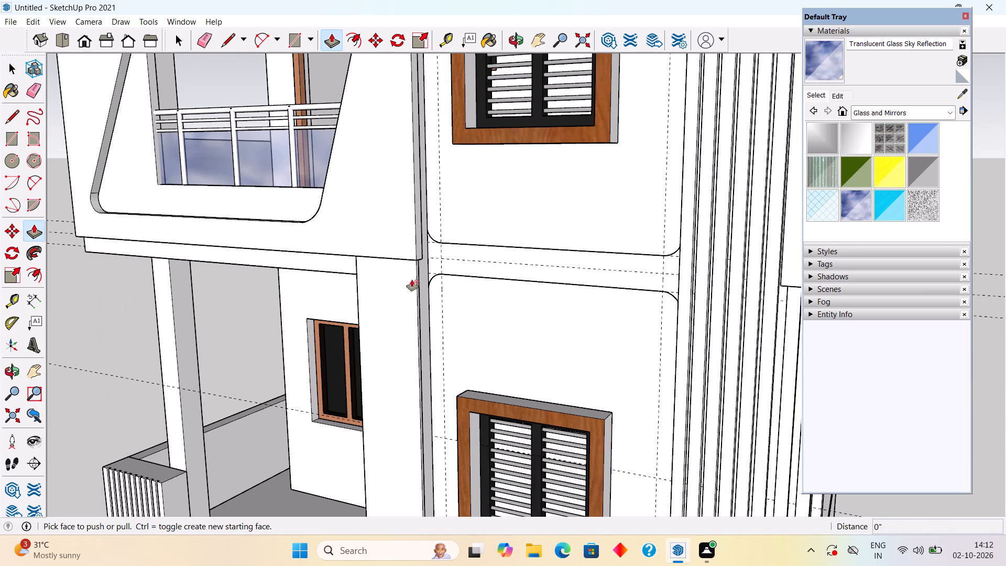
# Inside the wall group, trace the band's upper balcony-side corner with an arc about 5 3/4" long and 1" bulge, and close the group.
pyautogui.press('space')
pyautogui.tripleClick(493, 268)
pyautogui.doubleClick(493, 268)
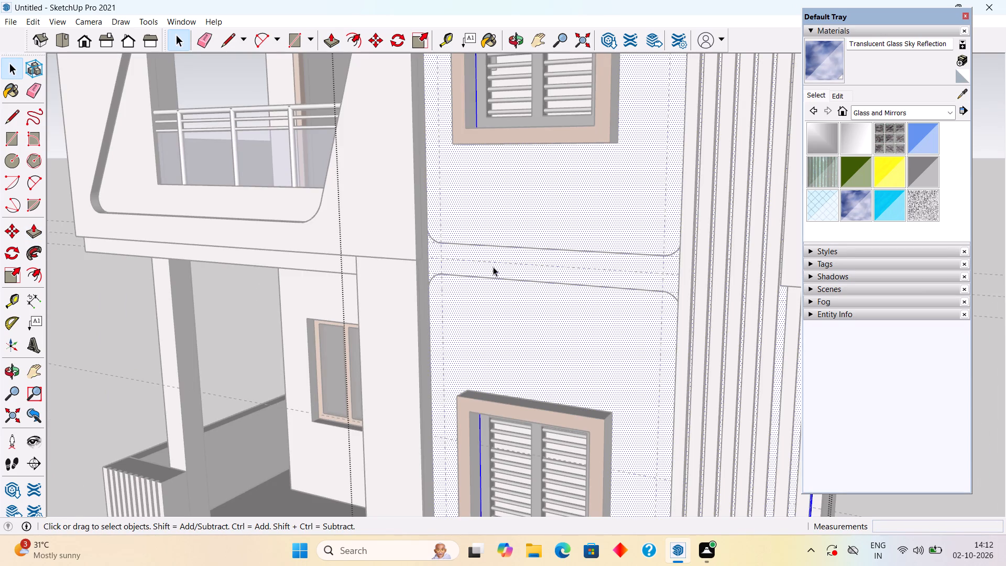
pyautogui.scroll(5, 493, 267)
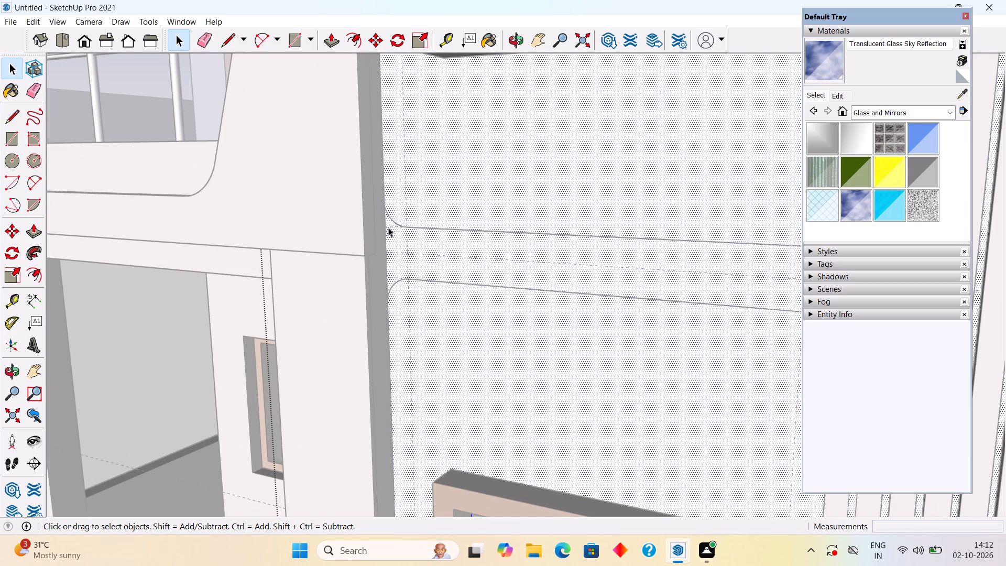
pyautogui.press('a')
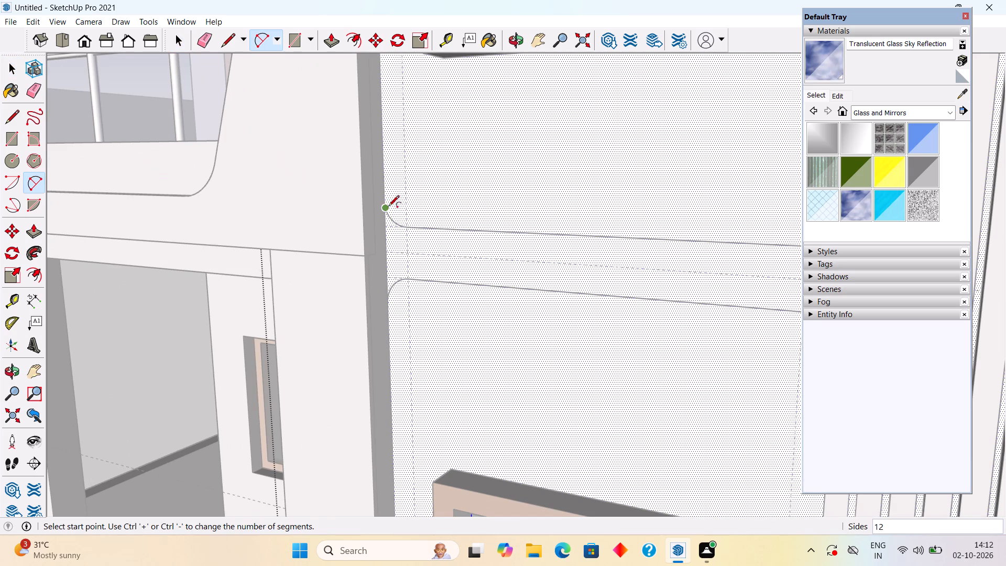
pyautogui.click(384, 204)
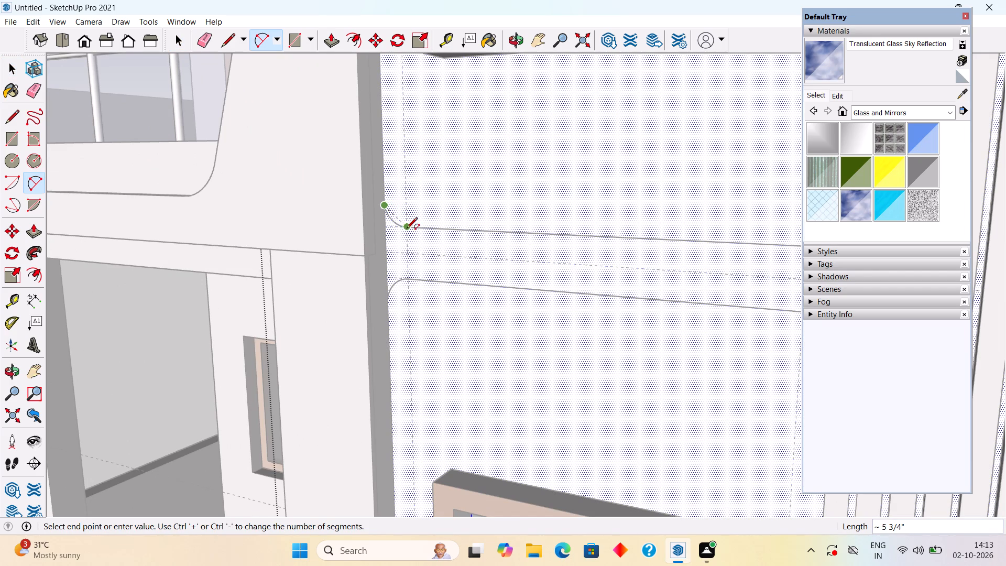
pyautogui.click(407, 229)
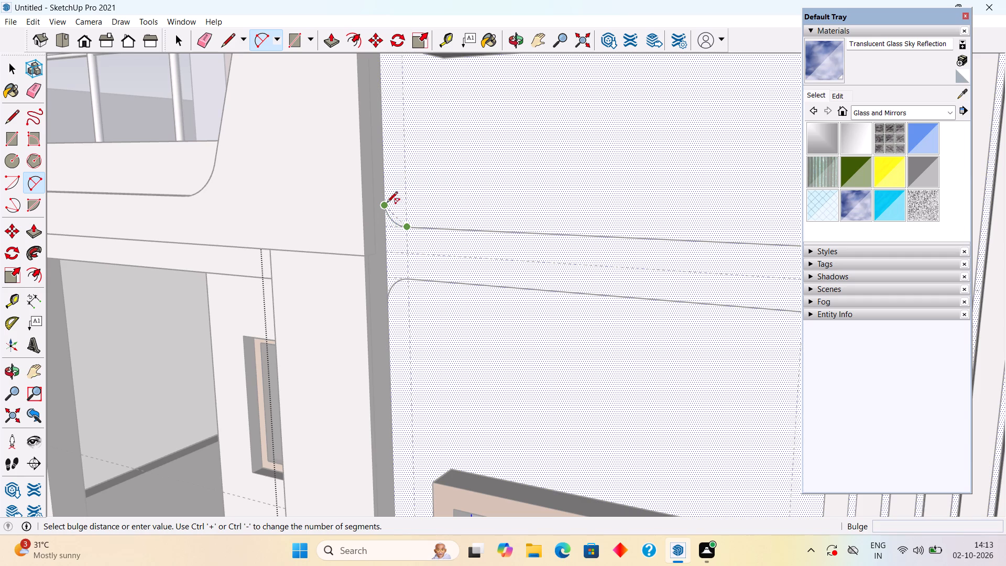
pyautogui.click(395, 226)
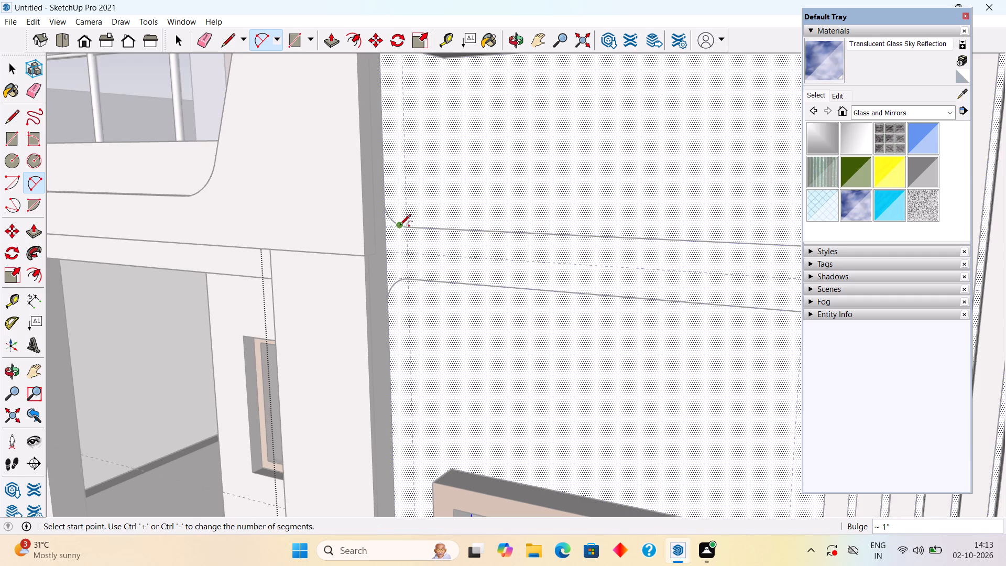
pyautogui.press('space')
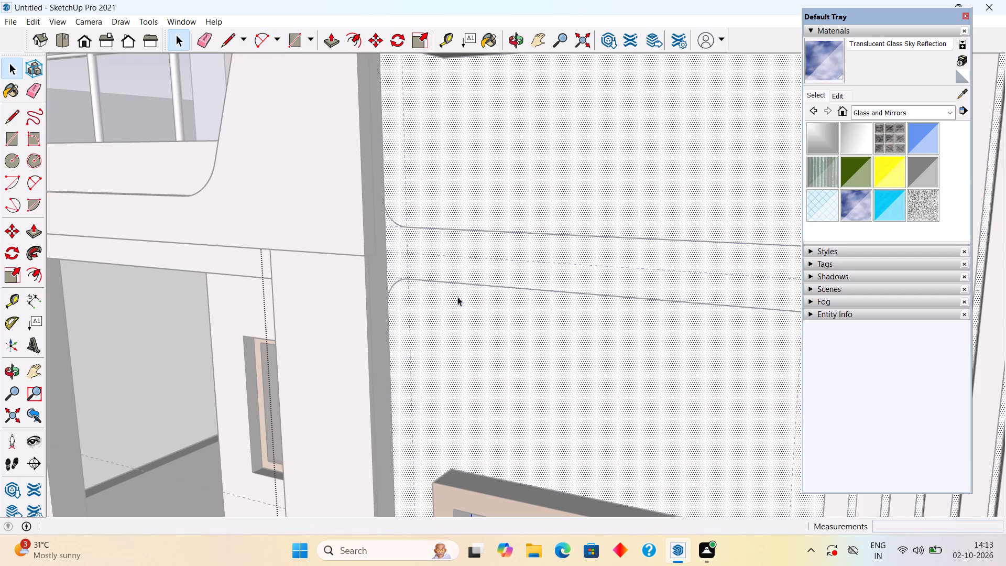
pyautogui.scroll(-13, 446, 292)
pyautogui.click(723, 265)
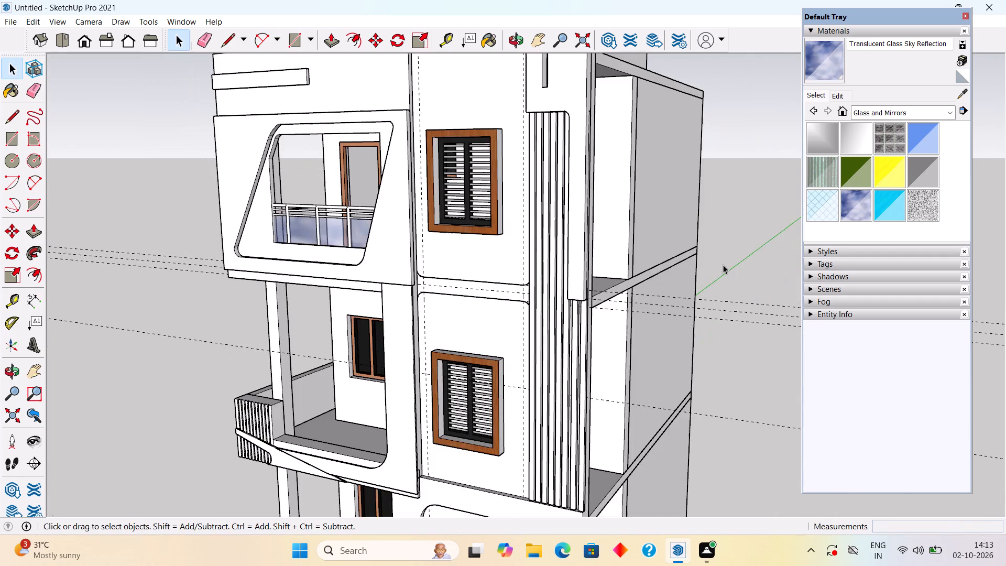
# Delete the horizontal guide line running through the middle of the band.
pyautogui.moveTo(436, 336); pyautogui.dragTo(548, 312, button='middle')
pyautogui.scroll(-5, 548, 312)
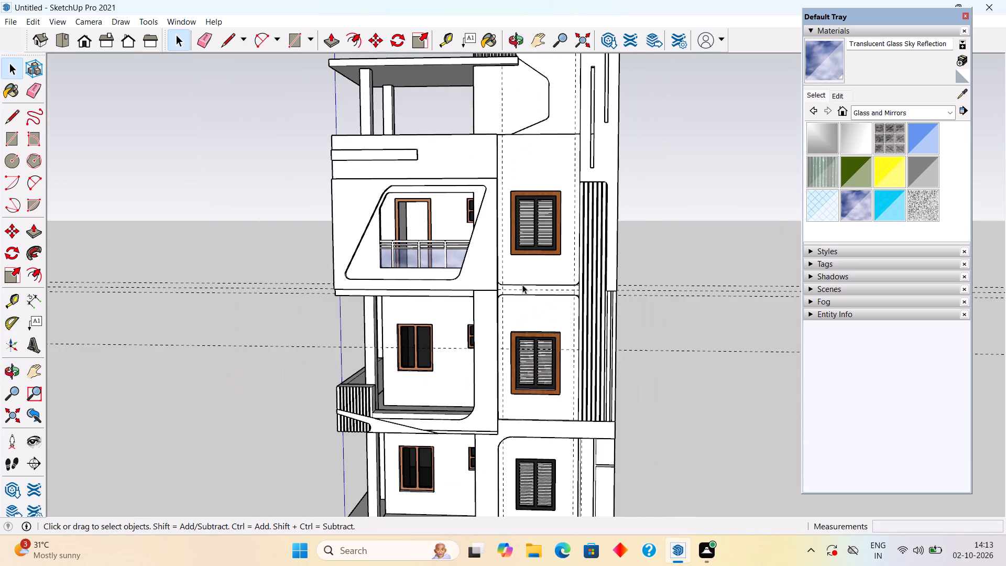
pyautogui.scroll(3, 521, 286)
pyautogui.click(521, 291)
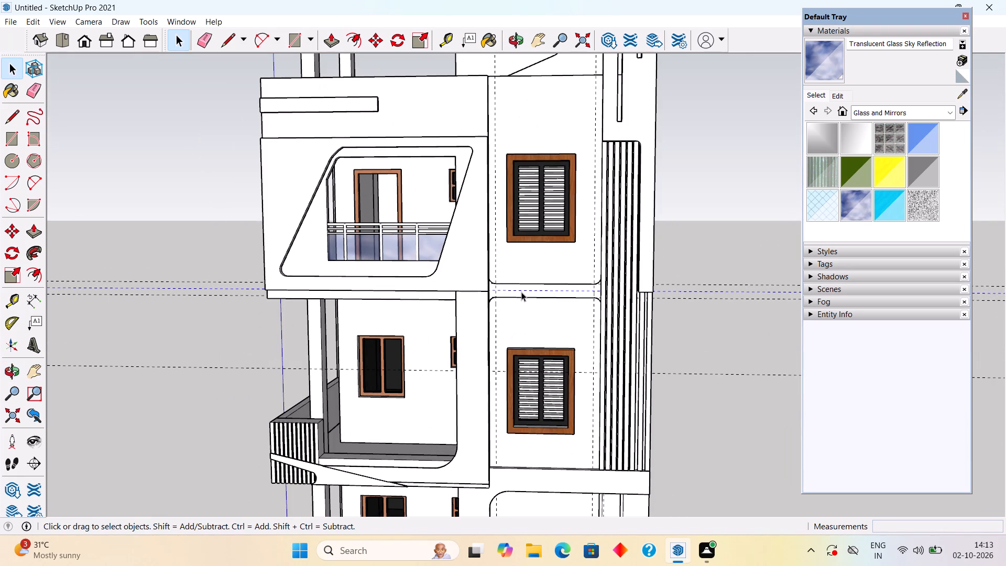
pyautogui.press('Delete')
# Try to select the band's face by opening the wall group, and close the group again.
pyautogui.tripleClick(521, 292)
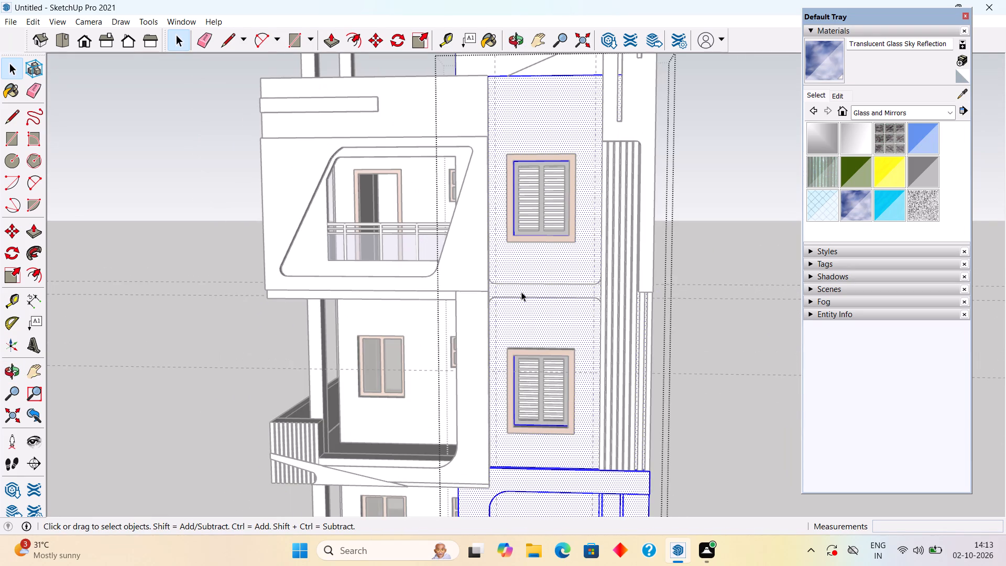
pyautogui.click(521, 292)
pyautogui.click(717, 220)
# Examine the band's balcony-side corner arcs where they meet the wall edge.
pyautogui.scroll(7, 553, 290)
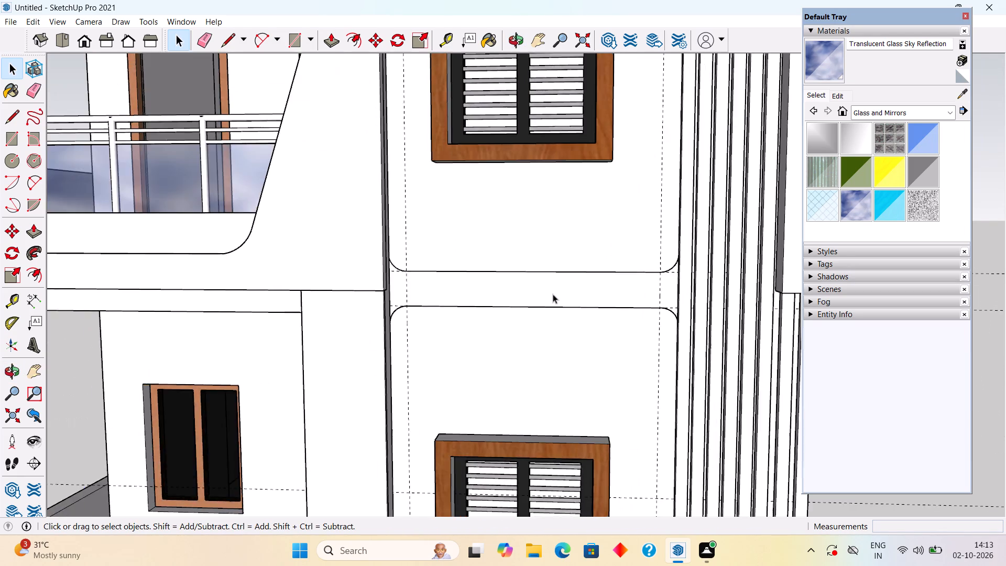
pyautogui.scroll(5, 553, 294)
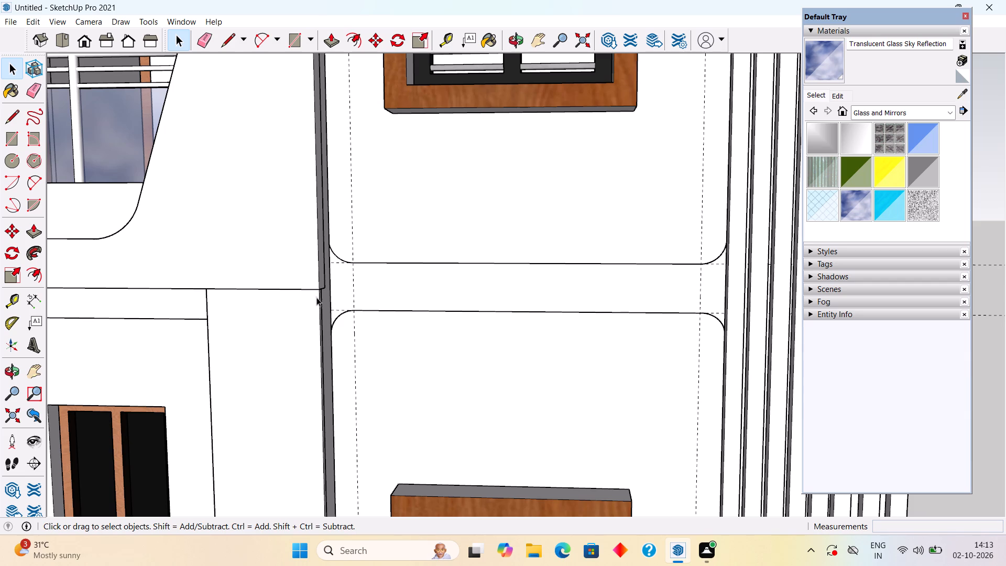
pyautogui.moveTo(294, 299); pyautogui.dragTo(174, 332, button='middle')
pyautogui.scroll(8, 309, 286)
pyautogui.moveTo(384, 275); pyautogui.dragTo(333, 304, button='middle')
pyautogui.scroll(9, 368, 300)
pyautogui.scroll(-4, 400, 329)
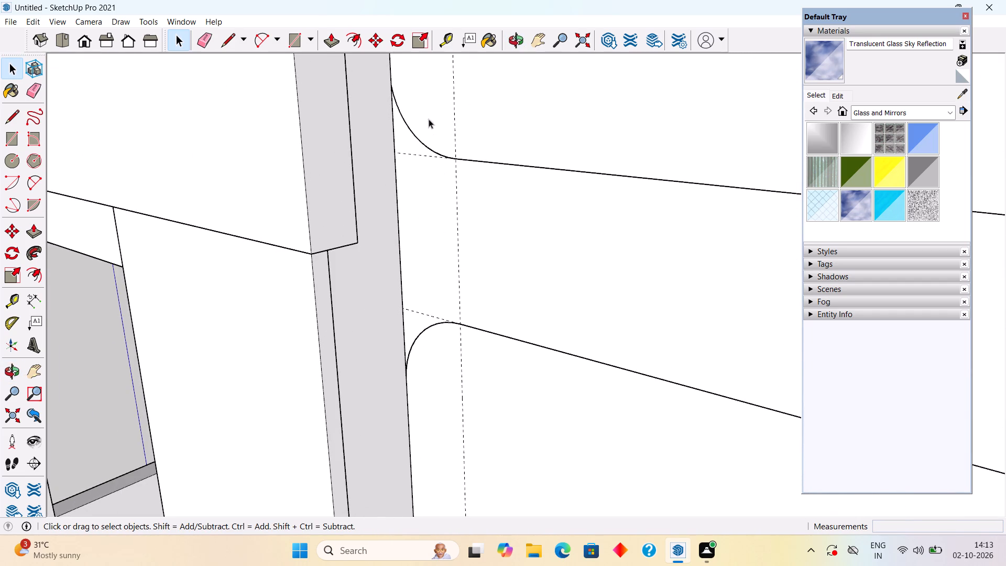
pyautogui.scroll(3, 425, 99)
pyautogui.click(419, 274)
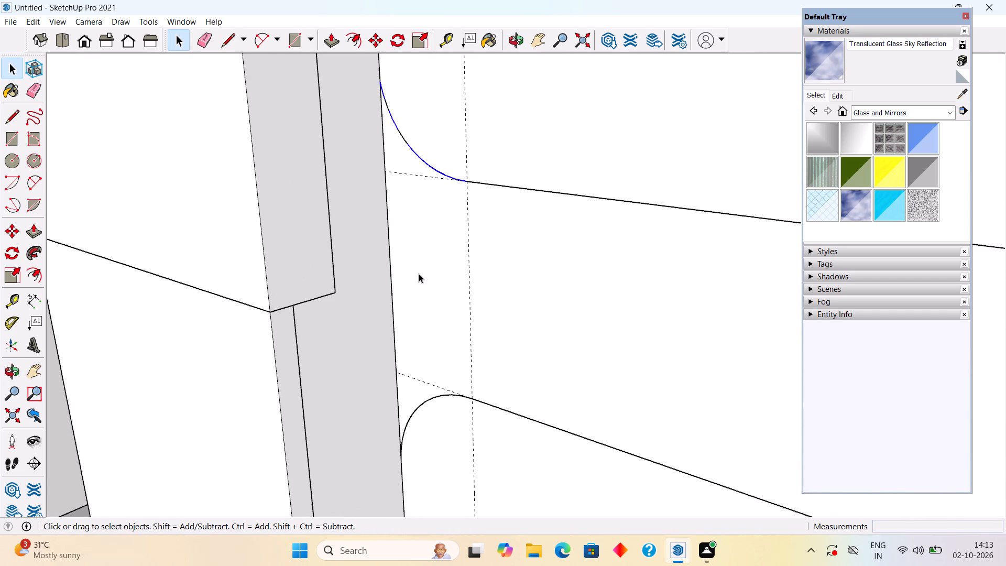
# Open the wall group to check the band's face and its strip-side corner arcs, and close the group again.
pyautogui.tripleClick(419, 274)
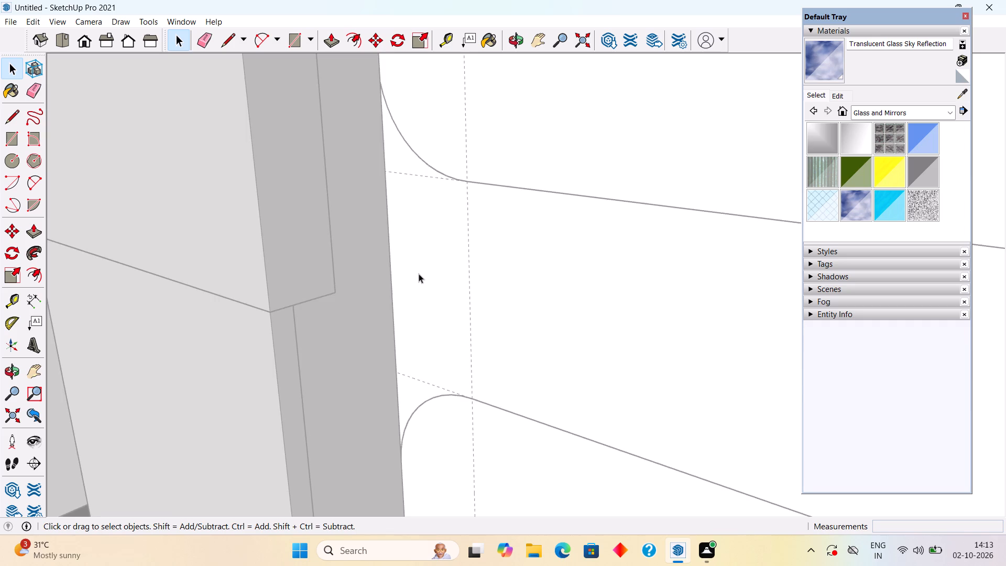
pyautogui.scroll(-15, 419, 274)
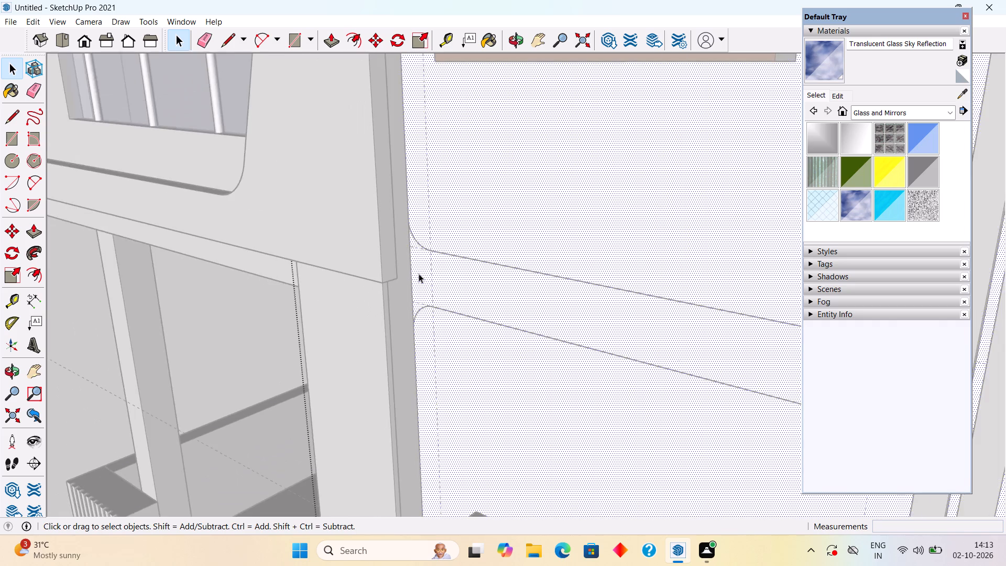
pyautogui.scroll(-5, 419, 274)
pyautogui.moveTo(603, 298); pyautogui.dragTo(792, 326, button='middle')
pyautogui.scroll(3, 736, 346)
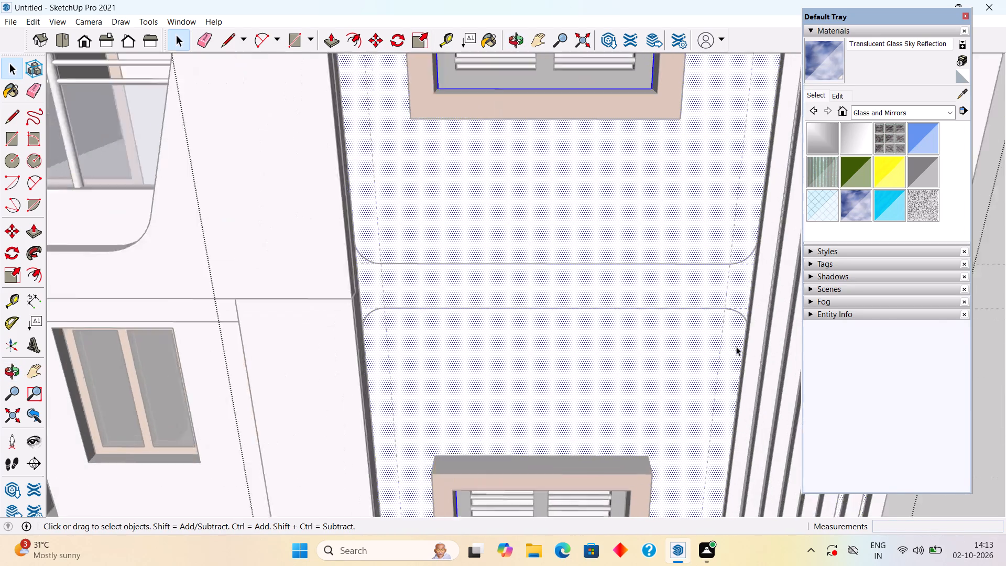
pyautogui.scroll(2, 736, 346)
pyautogui.moveTo(720, 290); pyautogui.dragTo(846, 273, button='middle')
pyautogui.scroll(1, 714, 253)
pyautogui.moveTo(728, 256); pyautogui.dragTo(775, 247, button='middle')
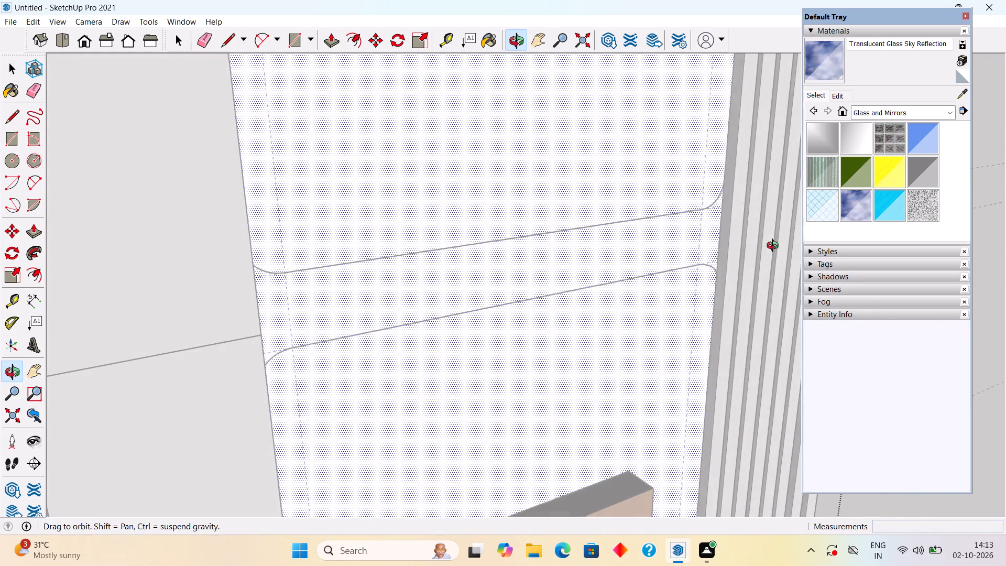
pyautogui.moveTo(775, 247); pyautogui.dragTo(777, 246, button='middle')
pyautogui.scroll(7, 724, 224)
pyautogui.scroll(-3, 715, 226)
pyautogui.click(705, 228)
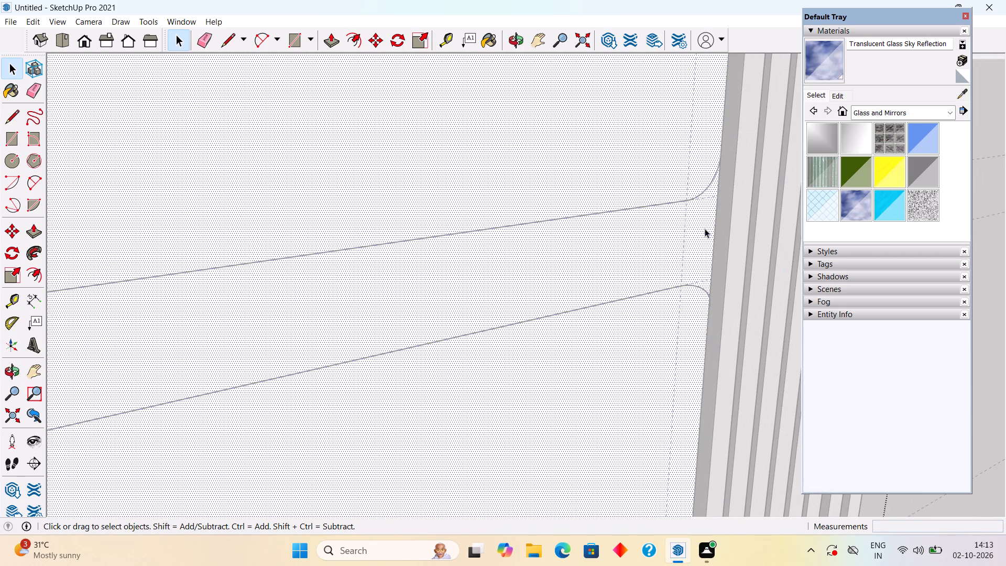
pyautogui.scroll(-14, 704, 229)
pyautogui.scroll(12, 789, 222)
pyautogui.moveTo(262, 409); pyautogui.dragTo(409, 379, button='middle')
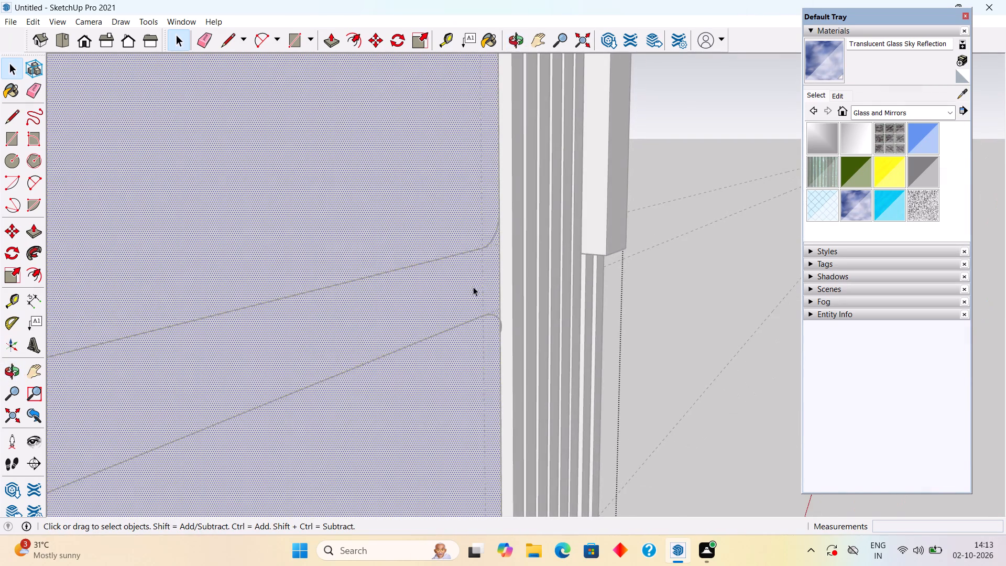
pyautogui.scroll(7, 473, 286)
pyautogui.click(510, 339)
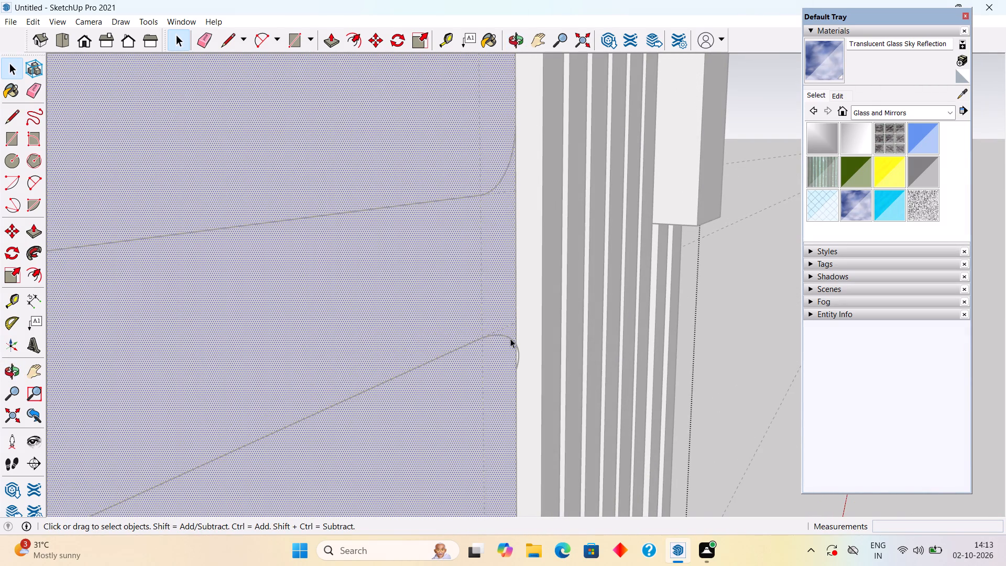
pyautogui.click(751, 336)
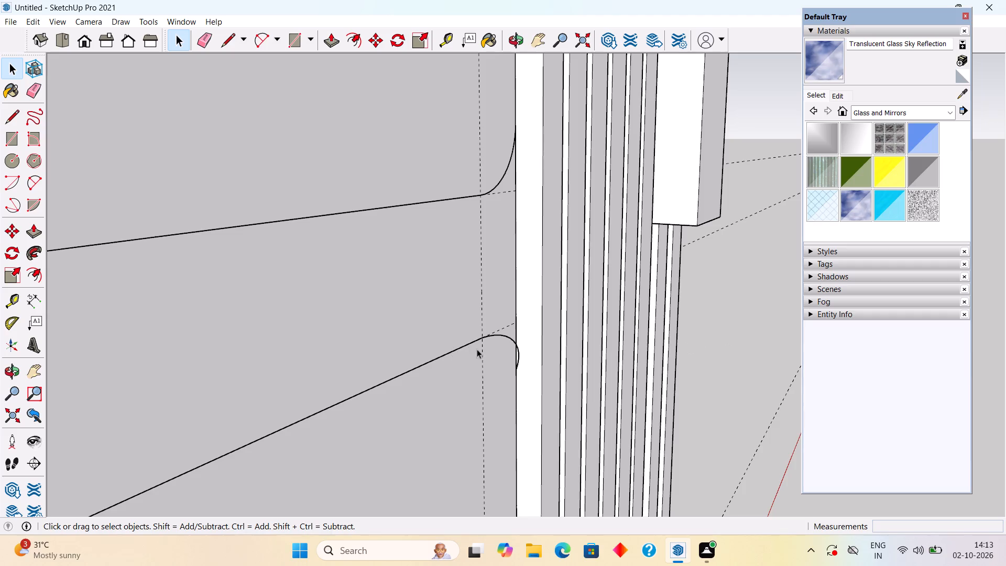
# Delete the band's lower corner arc beside the vertical strips.
pyautogui.click(509, 338)
pyautogui.press('Delete')
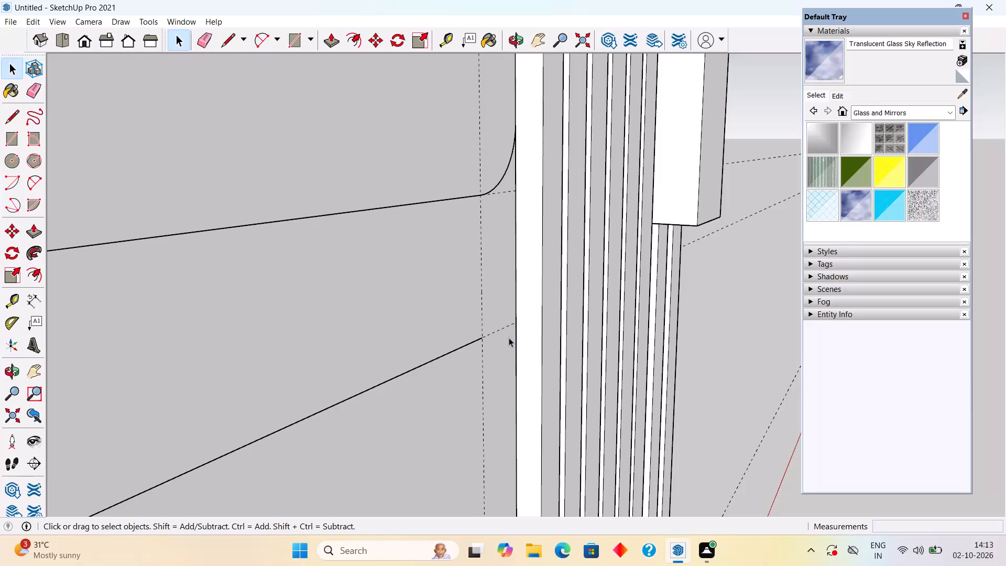
# Redraw the lower strip-side corner as a tangent arc about 6 3/8" long from the band's lower line to the wall edge.
pyautogui.moveTo(479, 346); pyautogui.dragTo(444, 344, button='middle')
pyautogui.scroll(4, 458, 341)
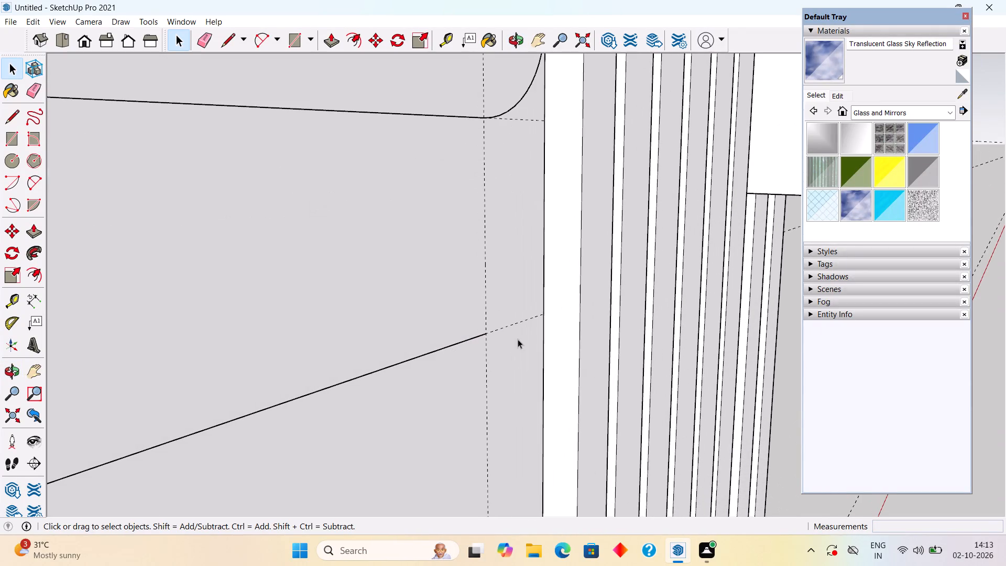
pyautogui.moveTo(521, 339); pyautogui.dragTo(562, 325, button='middle')
pyautogui.press('a')
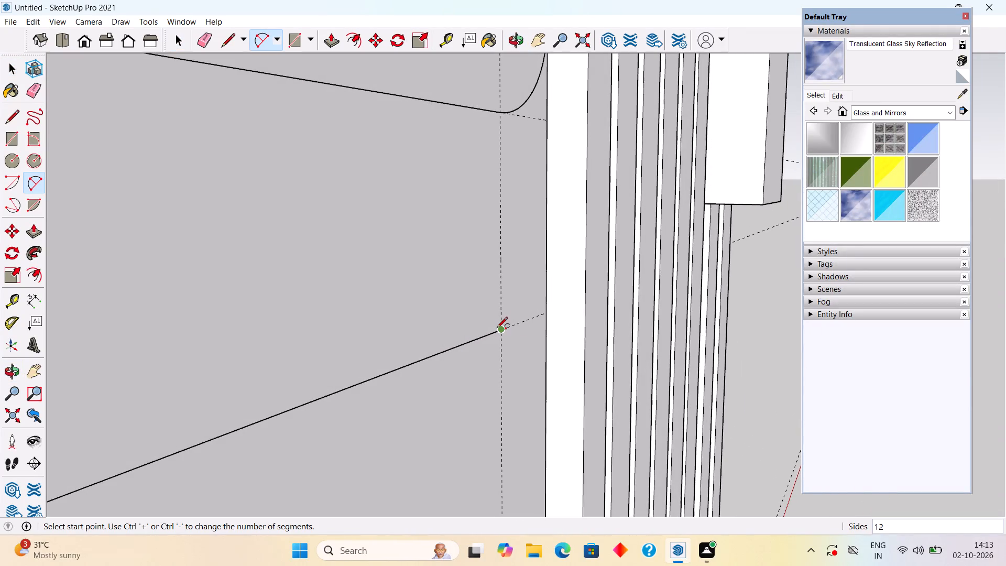
pyautogui.click(503, 331)
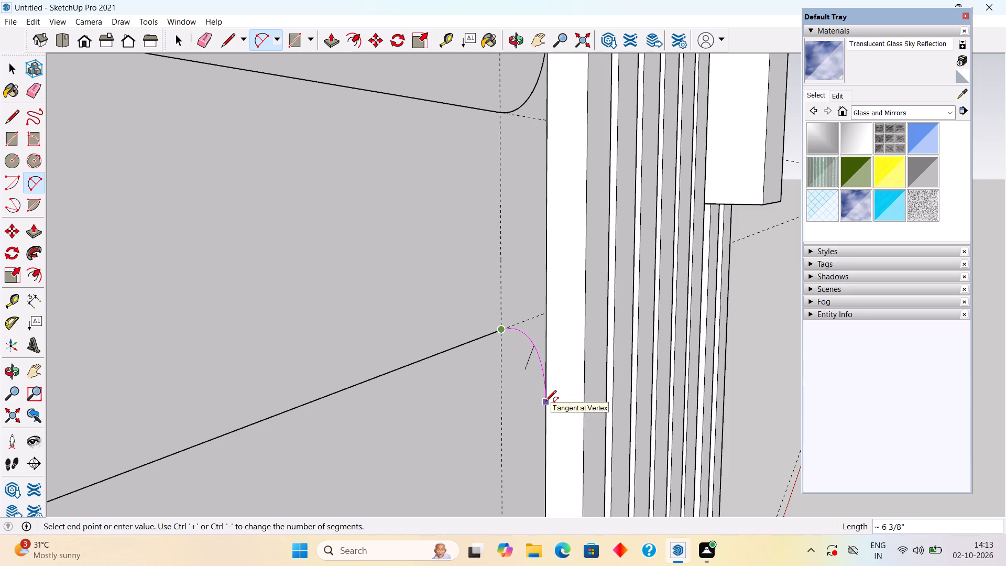
pyautogui.doubleClick(545, 402)
pyautogui.press('space')
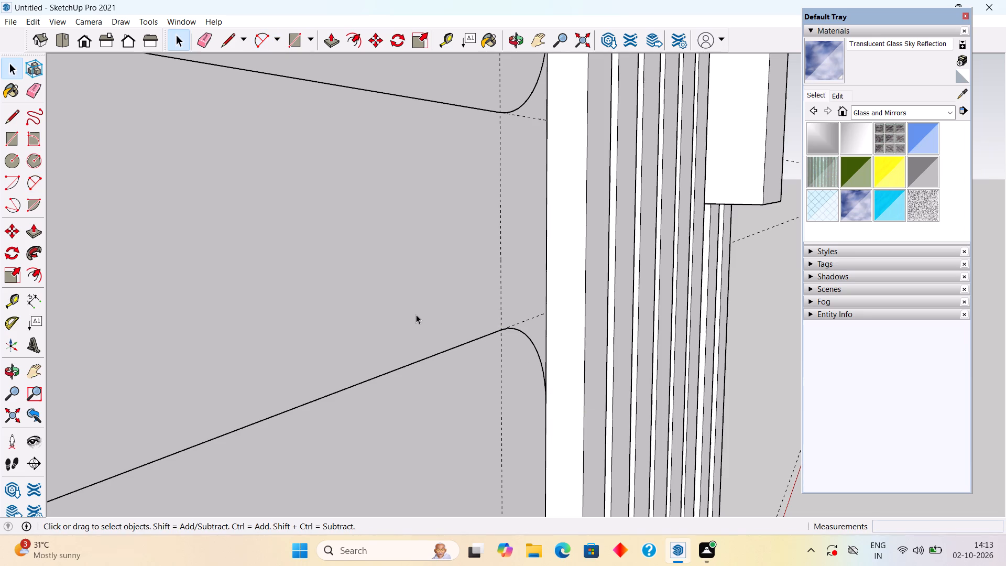
# Check from several angles whether the band between the louvred windows can be selected as a separate face.
pyautogui.click(416, 314)
pyautogui.scroll(-3, 416, 314)
pyautogui.scroll(1, 416, 314)
pyautogui.scroll(-20, 416, 314)
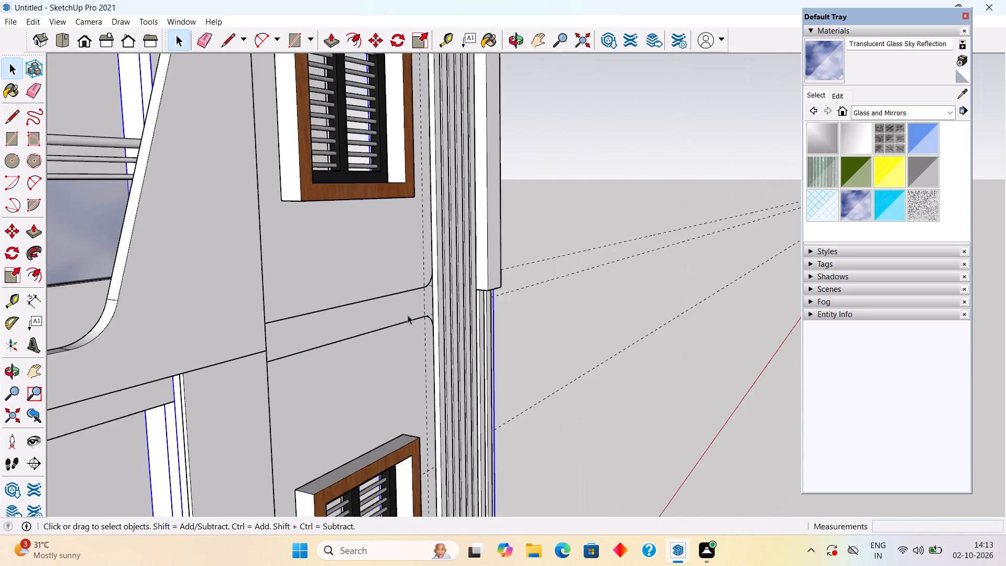
pyautogui.scroll(-5, 408, 315)
pyautogui.keyDown('shift'); pyautogui.moveTo(407, 315); pyautogui.dragTo(250, 342, button='middle'); pyautogui.keyUp('shift')
pyautogui.scroll(-3, 250, 342)
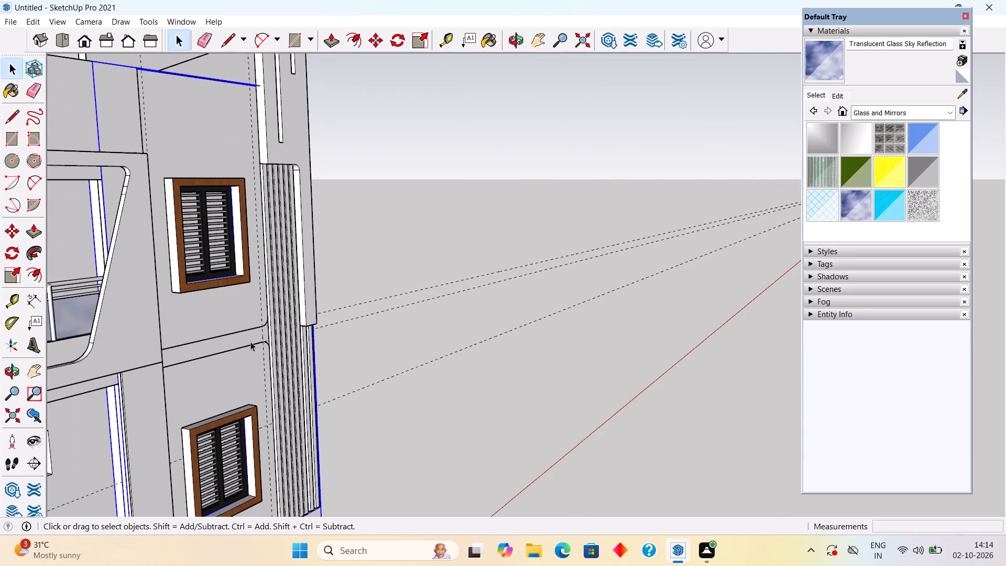
pyautogui.keyDown('shift'); pyautogui.moveTo(250, 342); pyautogui.dragTo(527, 282, button='middle'); pyautogui.keyUp('shift')
pyautogui.moveTo(341, 356); pyautogui.dragTo(155, 335, button='middle')
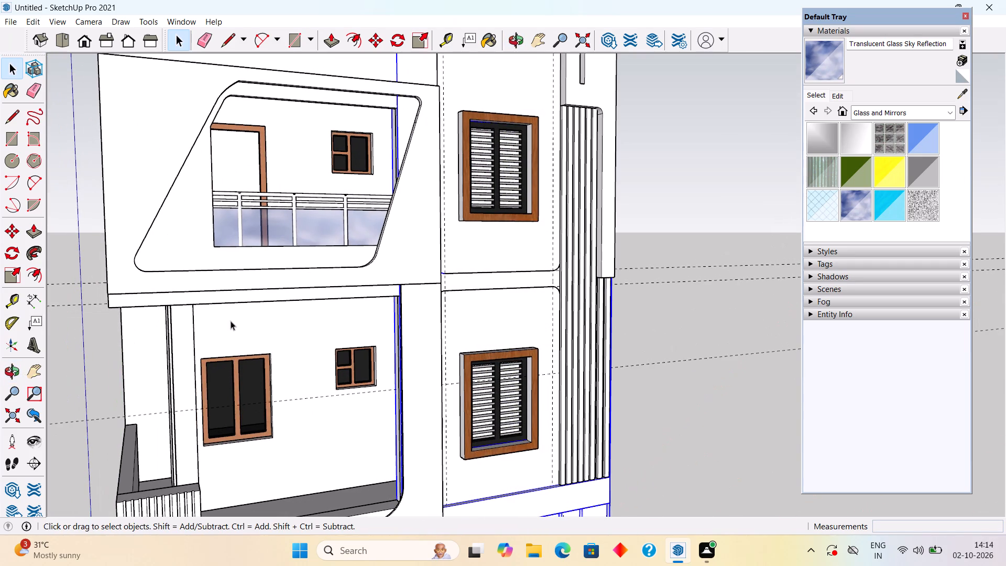
pyautogui.click(639, 217)
pyautogui.click(521, 282)
pyautogui.scroll(4, 521, 282)
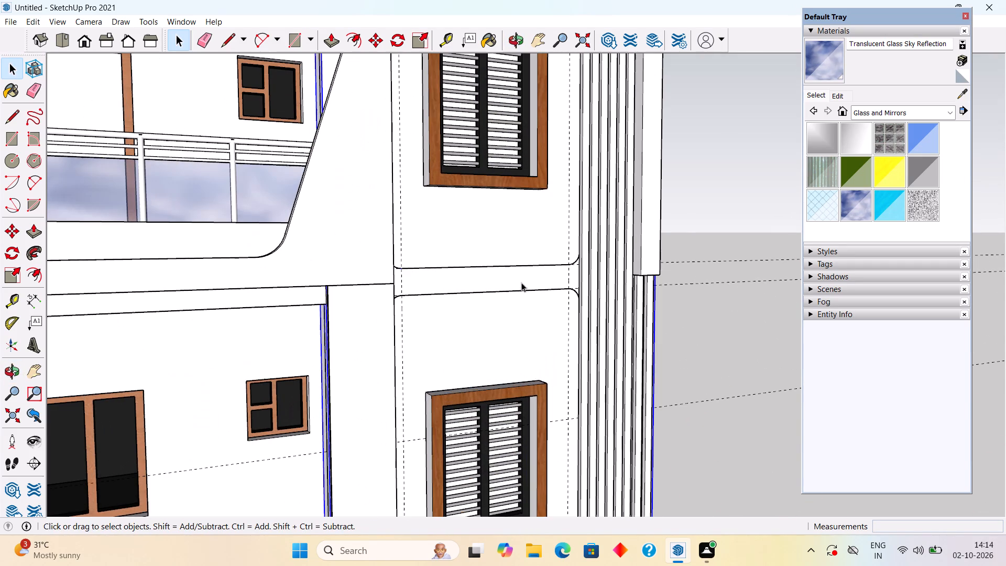
pyautogui.click(703, 205)
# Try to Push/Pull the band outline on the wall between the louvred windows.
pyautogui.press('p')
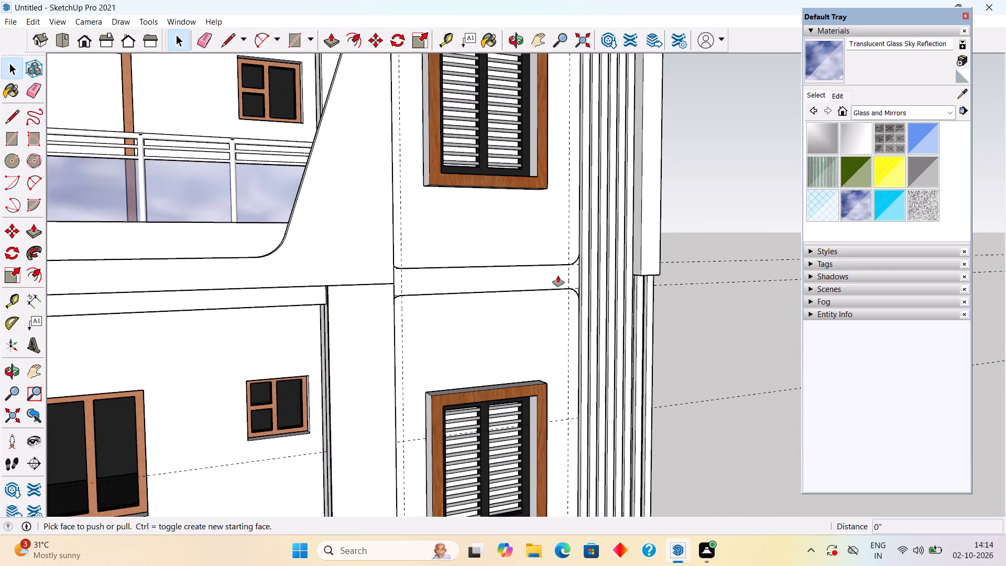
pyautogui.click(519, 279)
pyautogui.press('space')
# Examine the band's corner arcs and line ends on both sides between the louvred windows for gaps in the outline.
pyautogui.scroll(2, 587, 254)
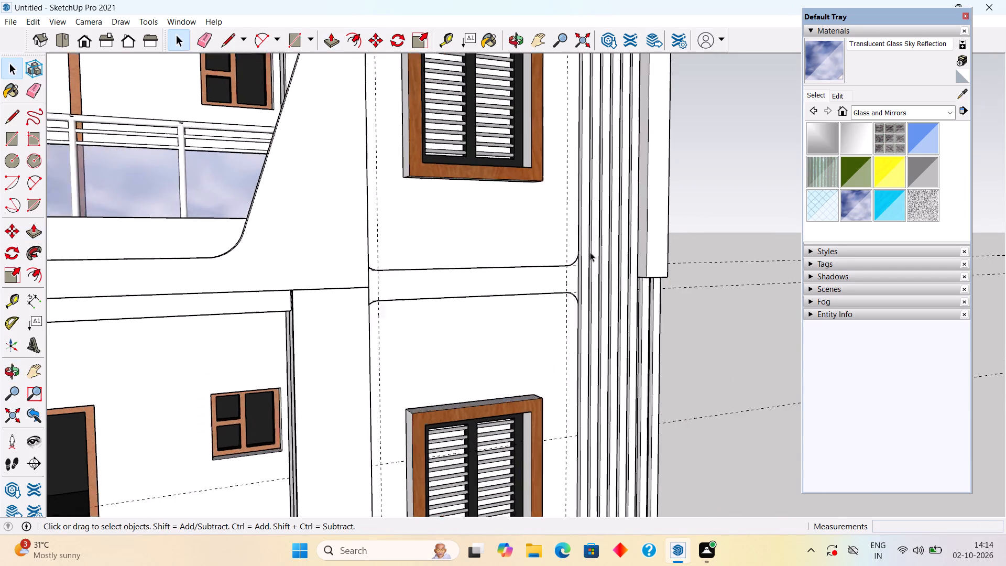
pyautogui.scroll(13, 590, 252)
pyautogui.moveTo(569, 268); pyautogui.dragTo(695, 497, button='middle')
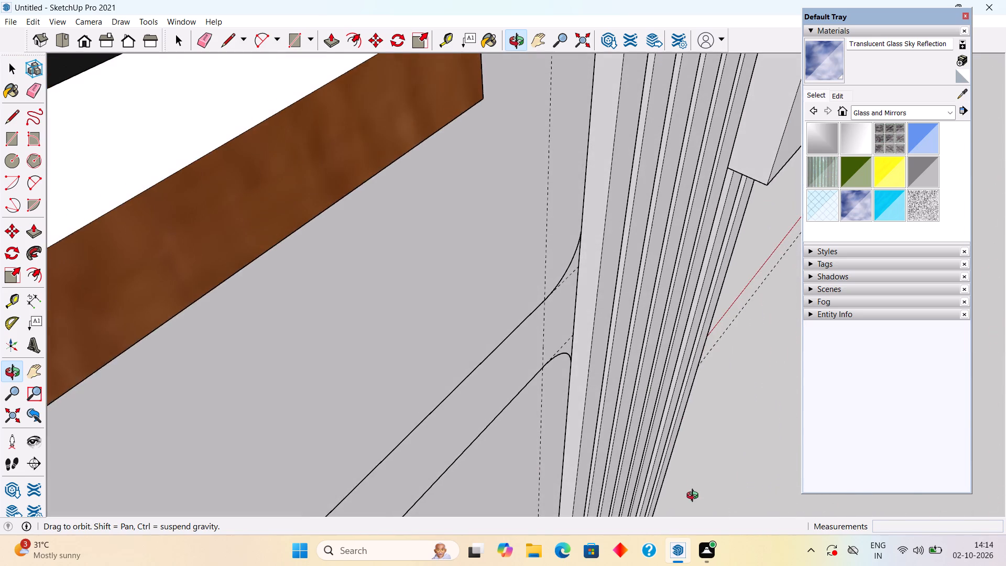
pyautogui.moveTo(695, 497); pyautogui.dragTo(546, 317, button='middle')
pyautogui.scroll(-8, 546, 317)
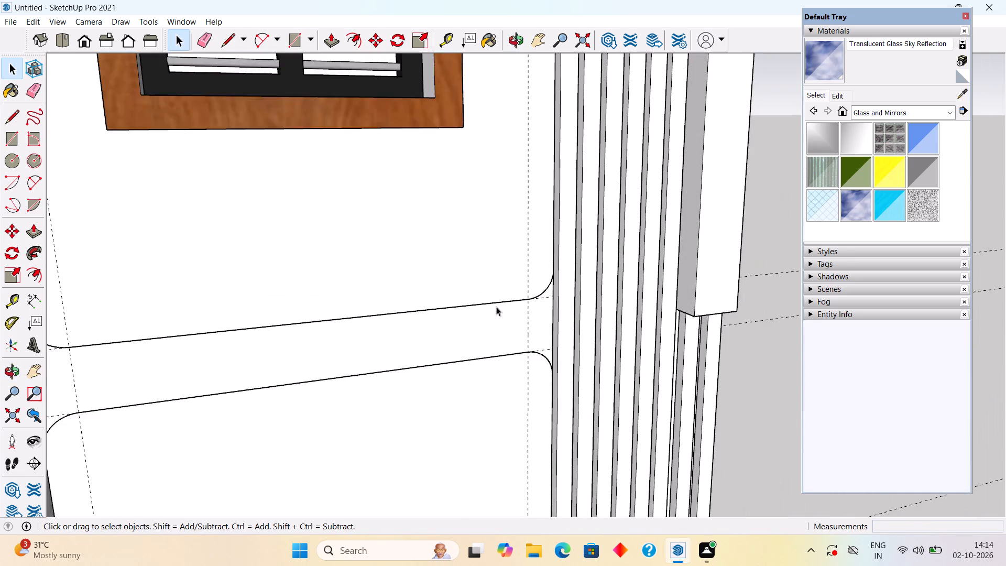
pyautogui.scroll(-4, 496, 307)
pyautogui.moveTo(163, 356); pyautogui.dragTo(355, 356, button='middle')
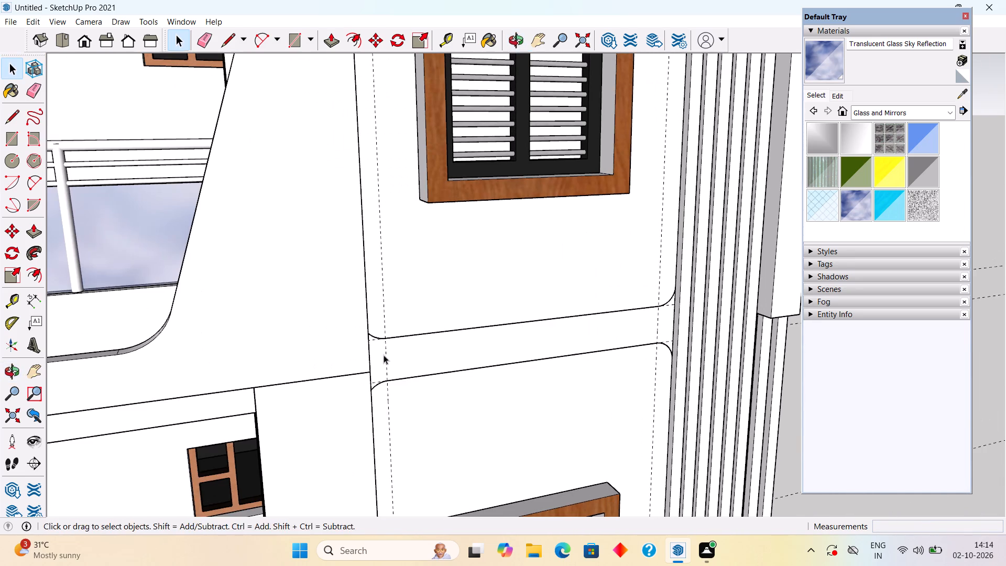
pyautogui.moveTo(384, 354); pyautogui.dragTo(278, 445, button='middle')
pyautogui.scroll(9, 347, 344)
pyautogui.moveTo(365, 368); pyautogui.dragTo(360, 437, button='middle')
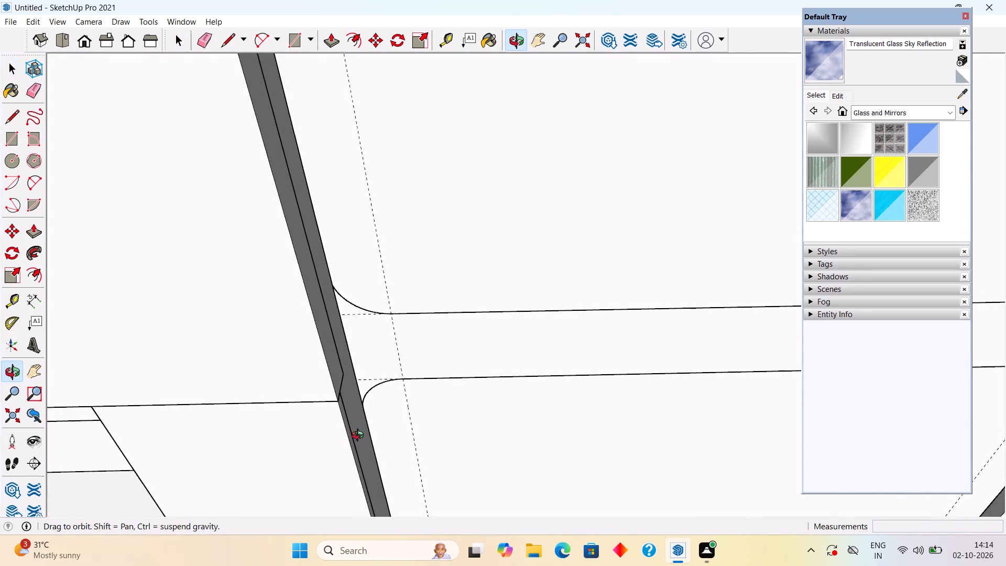
pyautogui.moveTo(360, 437); pyautogui.dragTo(132, 322, button='middle')
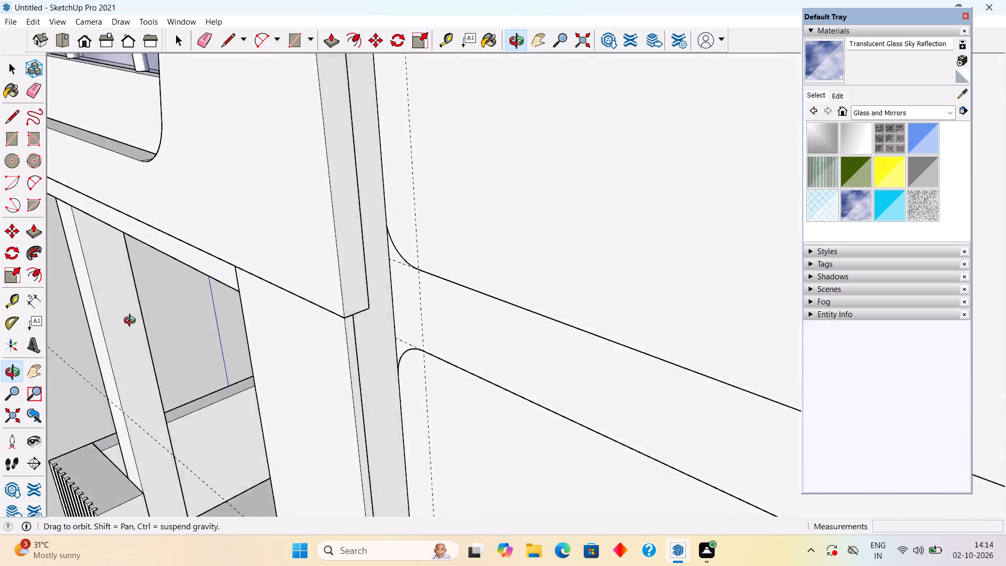
pyautogui.moveTo(132, 322); pyautogui.dragTo(356, 311, button='middle')
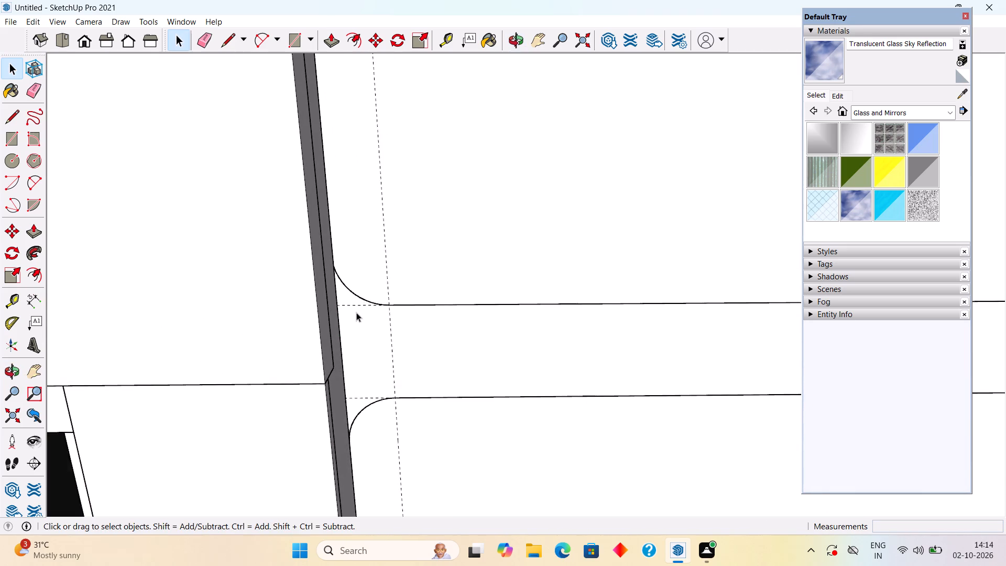
pyautogui.scroll(9, 356, 312)
pyautogui.scroll(12, 380, 295)
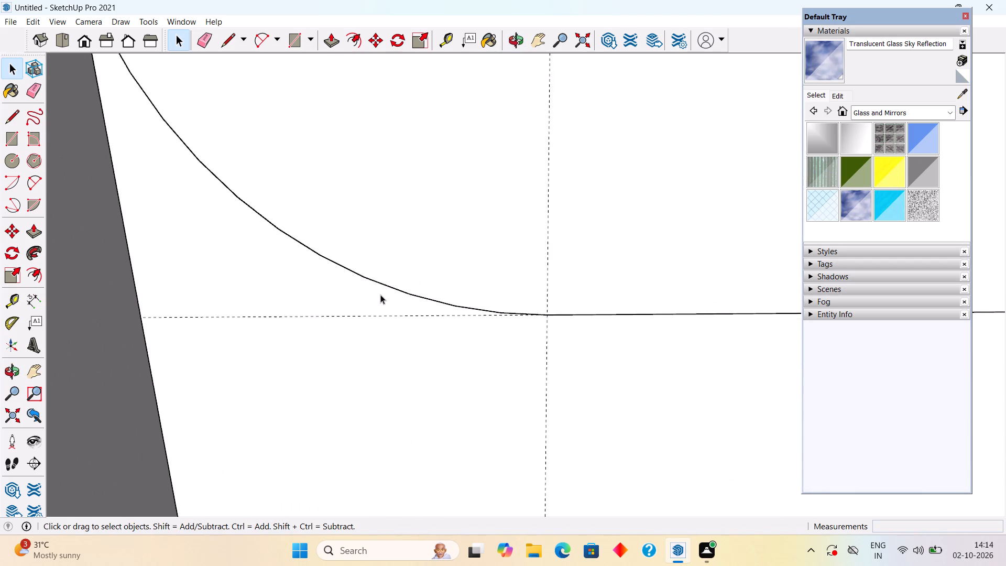
pyautogui.scroll(2, 380, 295)
pyautogui.scroll(-5, 380, 295)
pyautogui.click(362, 314)
pyautogui.scroll(-18, 362, 314)
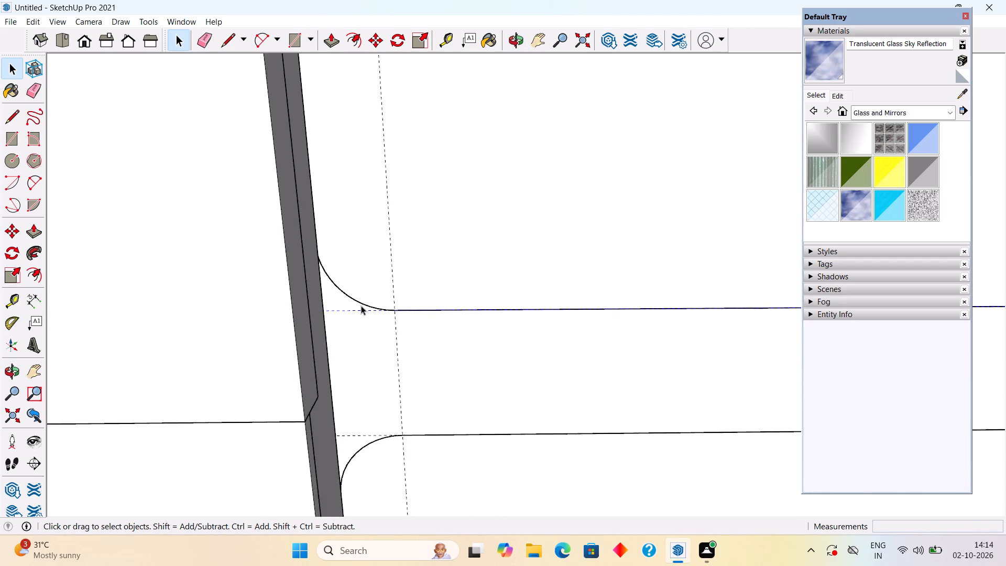
pyautogui.scroll(-20, 361, 306)
pyautogui.scroll(-1, 361, 306)
pyautogui.click(713, 205)
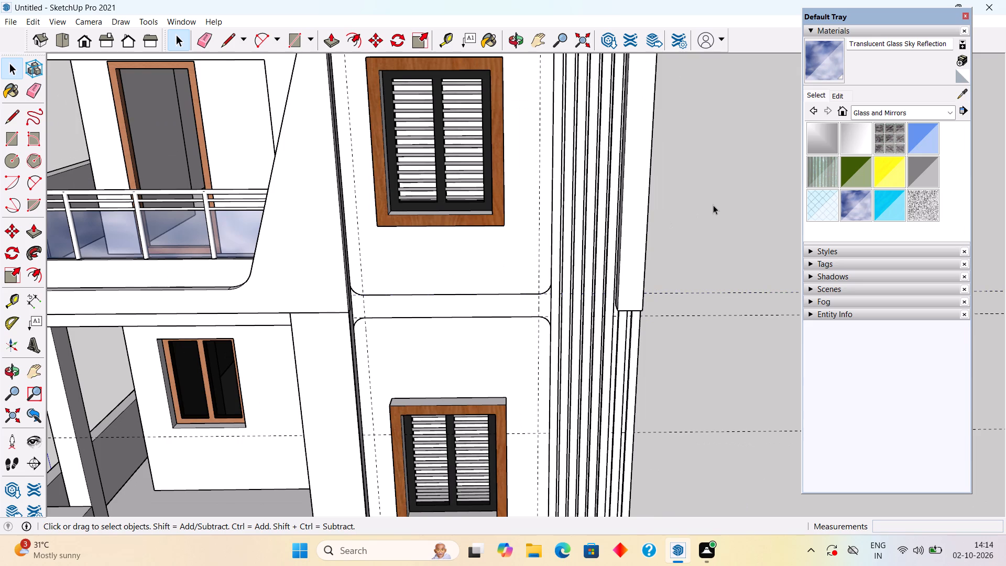
pyautogui.press('space')
# Select the band outline's upper and lower lines together with all four corner arcs.
pyautogui.moveTo(477, 307); pyautogui.dragTo(469, 266, button='middle')
pyautogui.scroll(4, 379, 290)
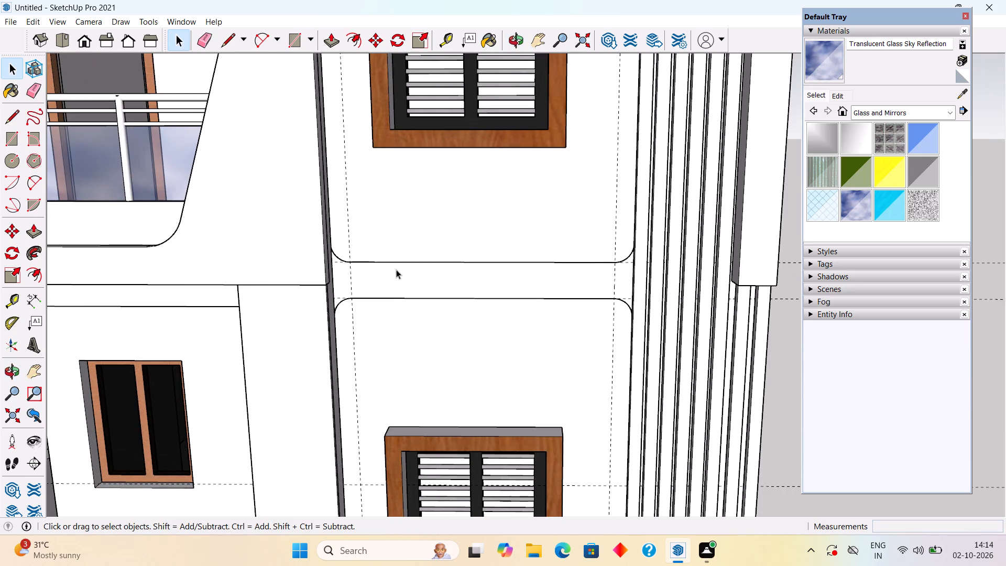
pyautogui.click(412, 262)
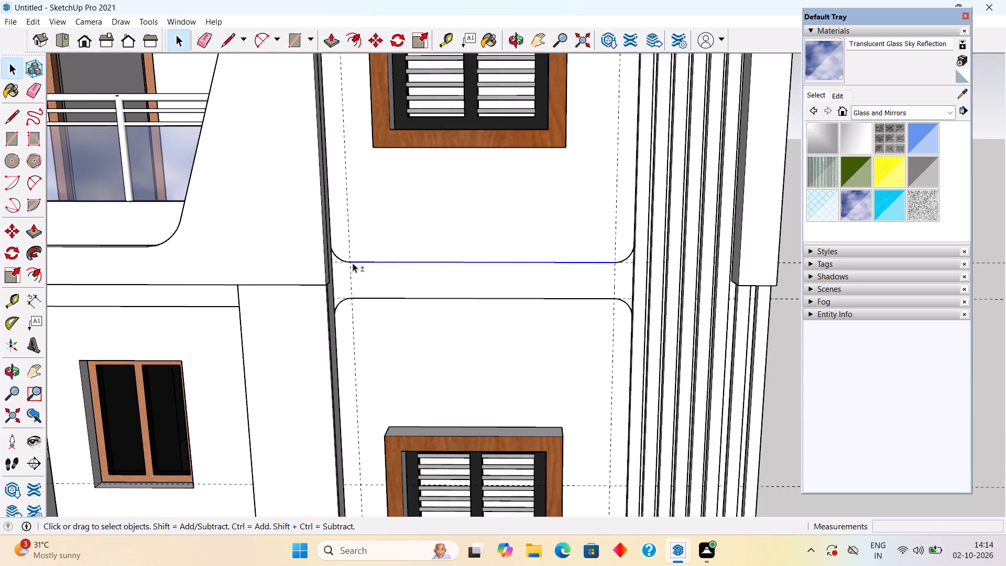
pyautogui.keyDown('shift'); pyautogui.click(336, 254); pyautogui.keyUp('shift')
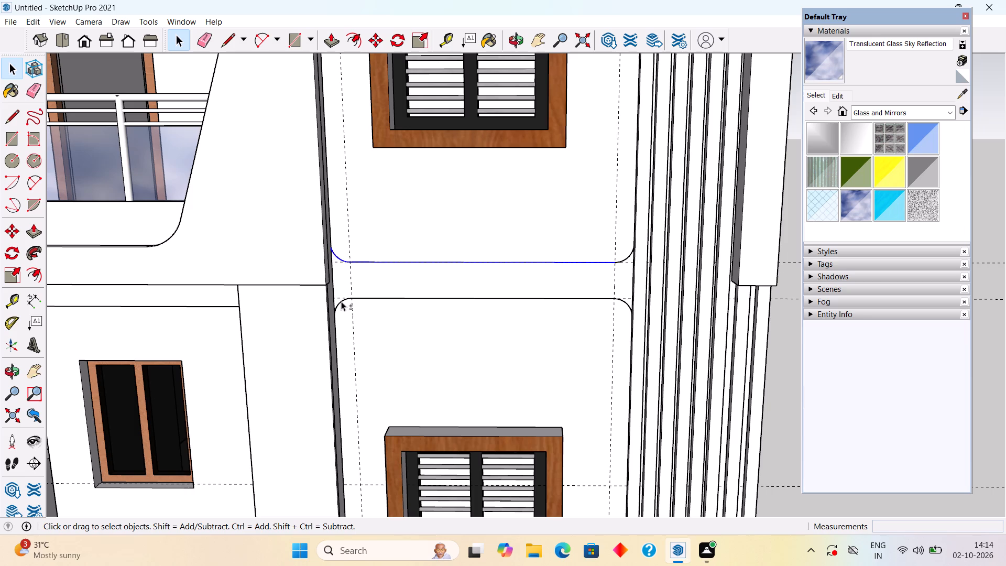
pyautogui.keyDown('shift'); pyautogui.click(341, 299); pyautogui.keyUp('shift')
pyautogui.keyDown('shift'); pyautogui.click(337, 303); pyautogui.keyUp('shift')
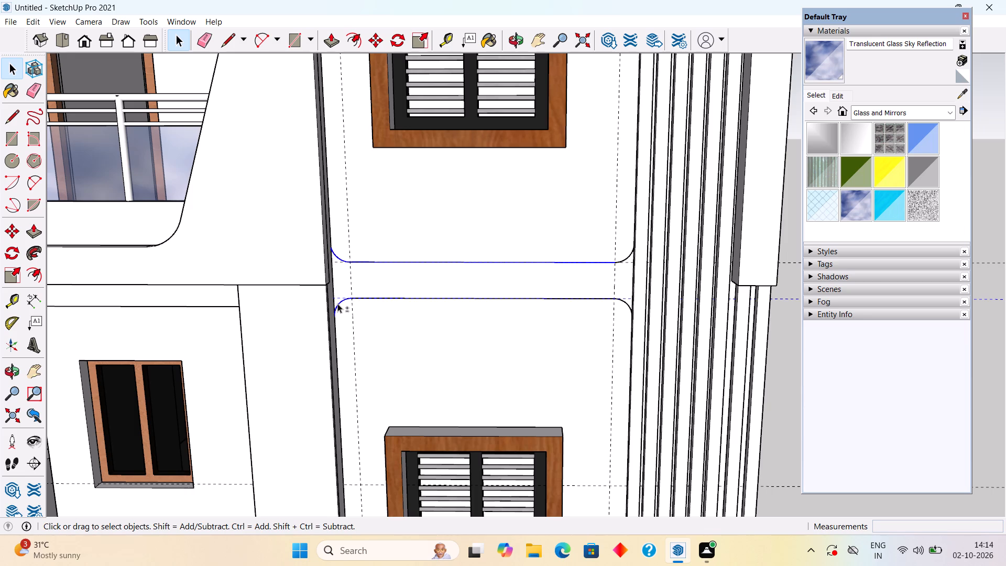
pyautogui.keyDown('shift'); pyautogui.scroll(10, 338, 300); pyautogui.keyUp('shift')
pyautogui.keyDown('shift'); pyautogui.click(343, 295); pyautogui.keyUp('shift')
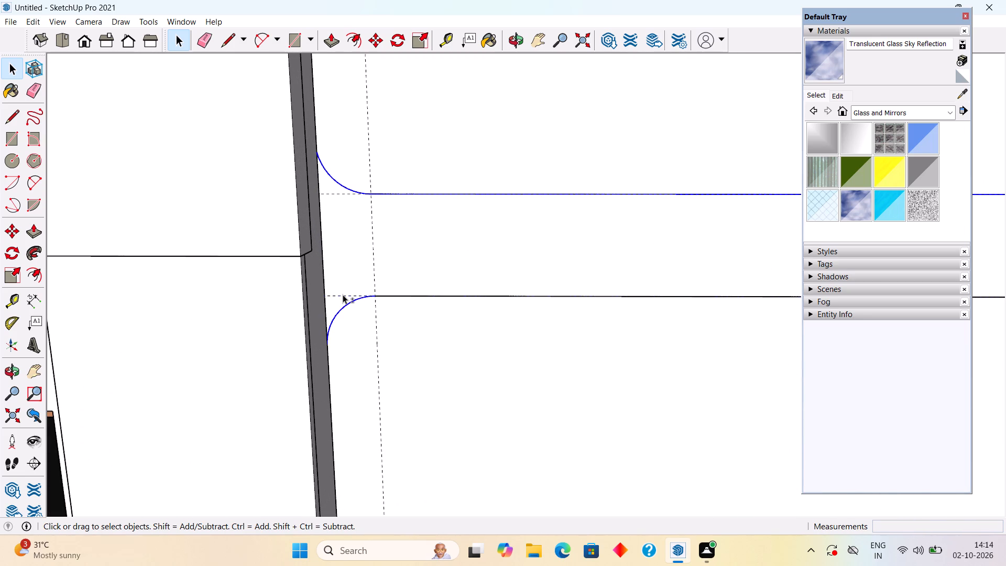
pyautogui.keyDown('shift'); pyautogui.scroll(-4, 432, 299); pyautogui.keyUp('shift')
pyautogui.keyDown('shift'); pyautogui.click(456, 297); pyautogui.keyUp('shift')
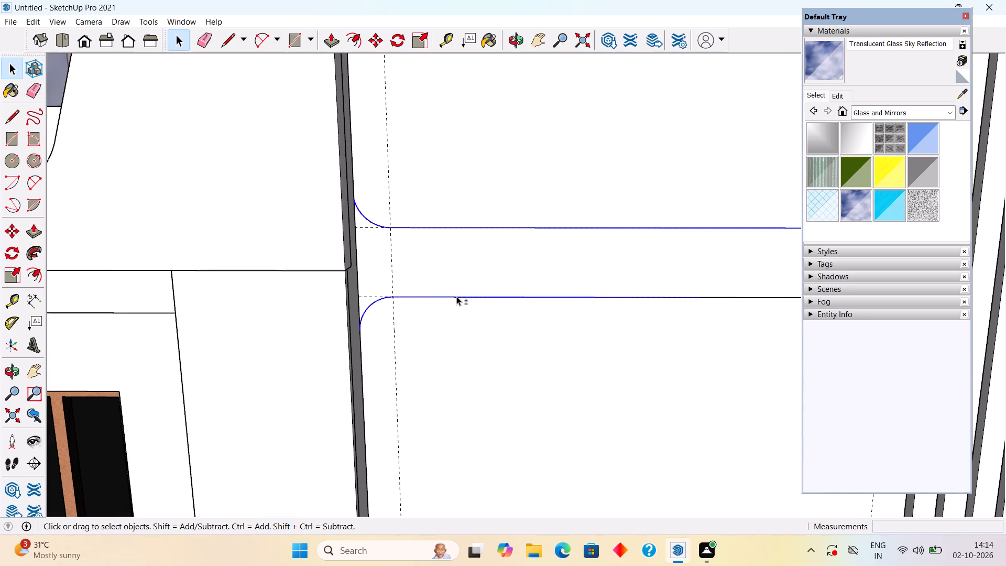
pyautogui.keyDown('shift'); pyautogui.scroll(-8, 661, 273); pyautogui.keyUp('shift')
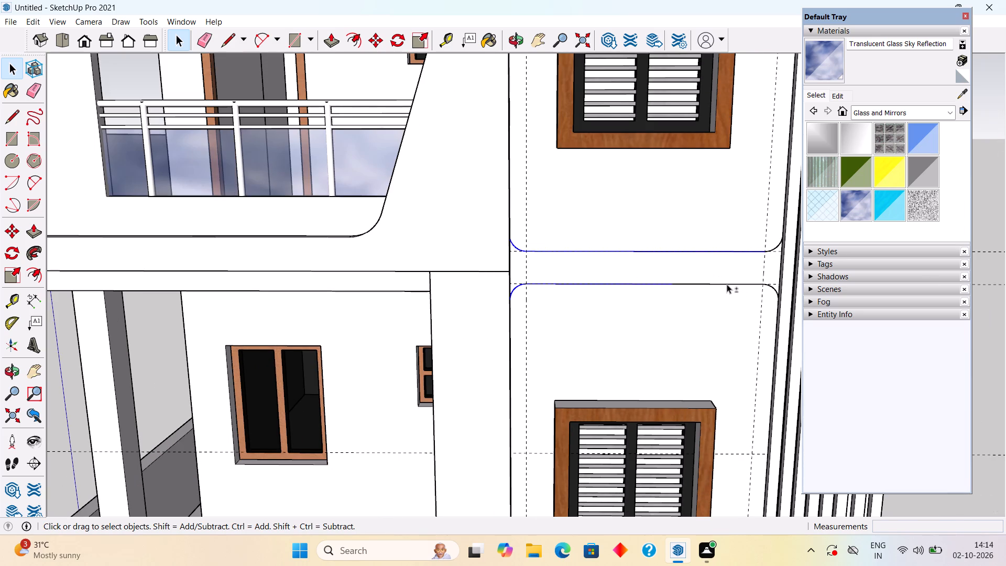
pyautogui.keyDown('shift'); pyautogui.click(727, 284); pyautogui.keyUp('shift')
pyautogui.keyDown('shift'); pyautogui.scroll(7, 754, 275); pyautogui.keyUp('shift')
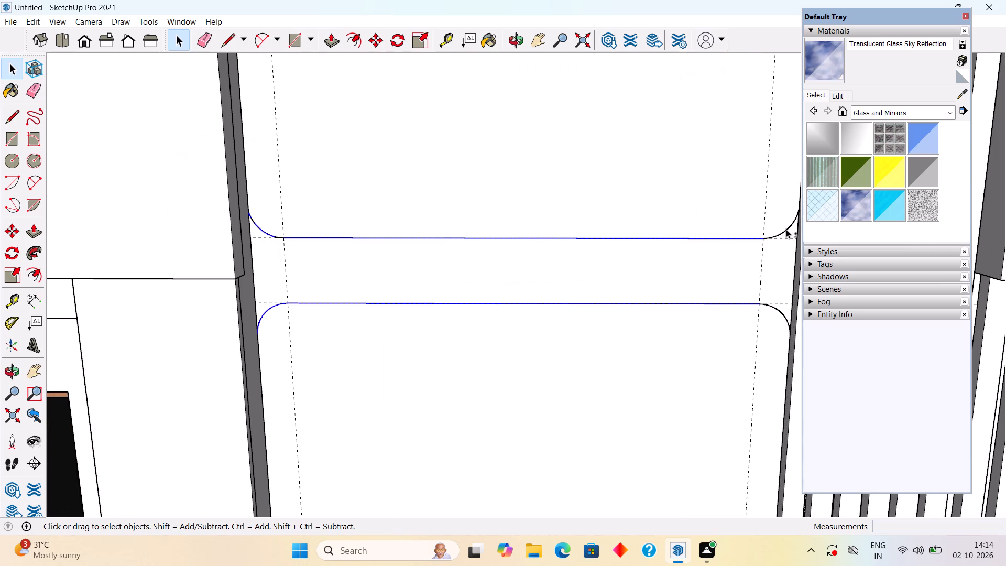
pyautogui.keyDown('shift'); pyautogui.click(786, 230); pyautogui.keyUp('shift')
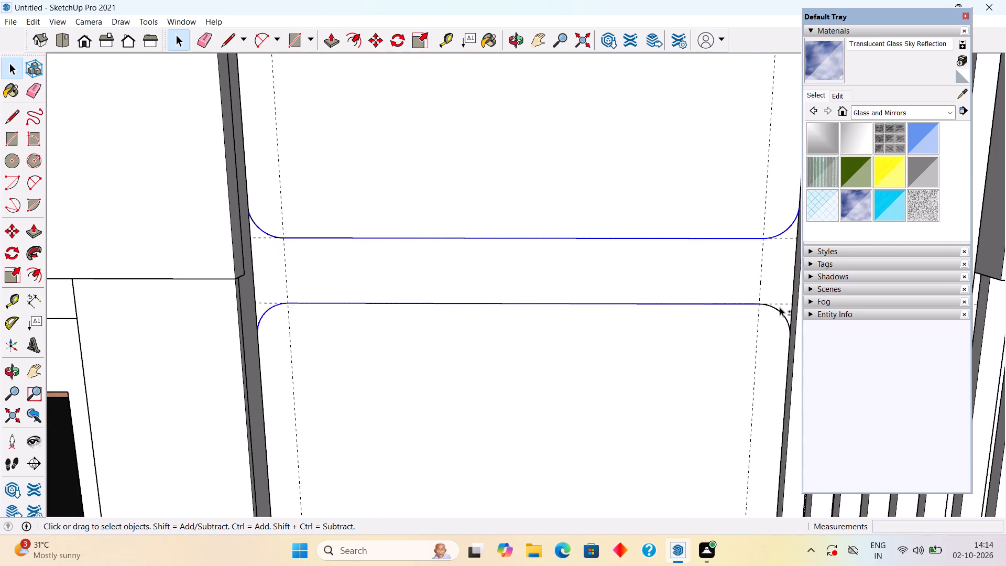
pyautogui.keyDown('shift'); pyautogui.click(780, 311); pyautogui.keyUp('shift')
pyautogui.scroll(-20, 688, 297)
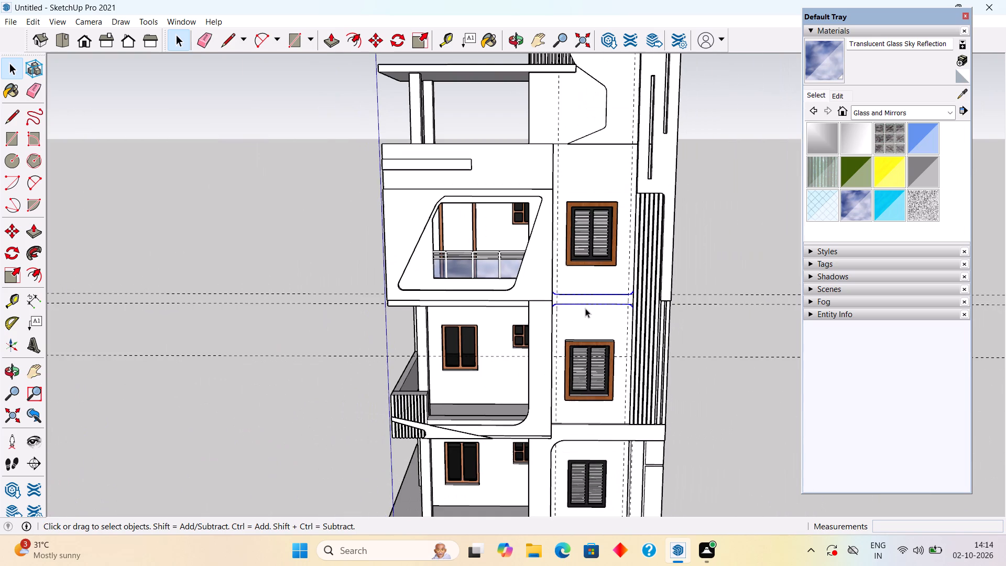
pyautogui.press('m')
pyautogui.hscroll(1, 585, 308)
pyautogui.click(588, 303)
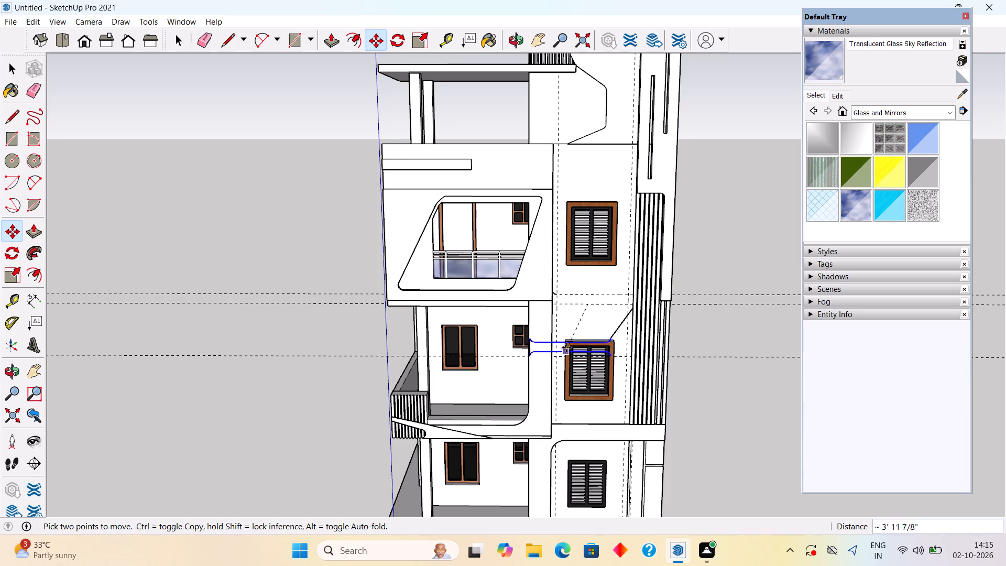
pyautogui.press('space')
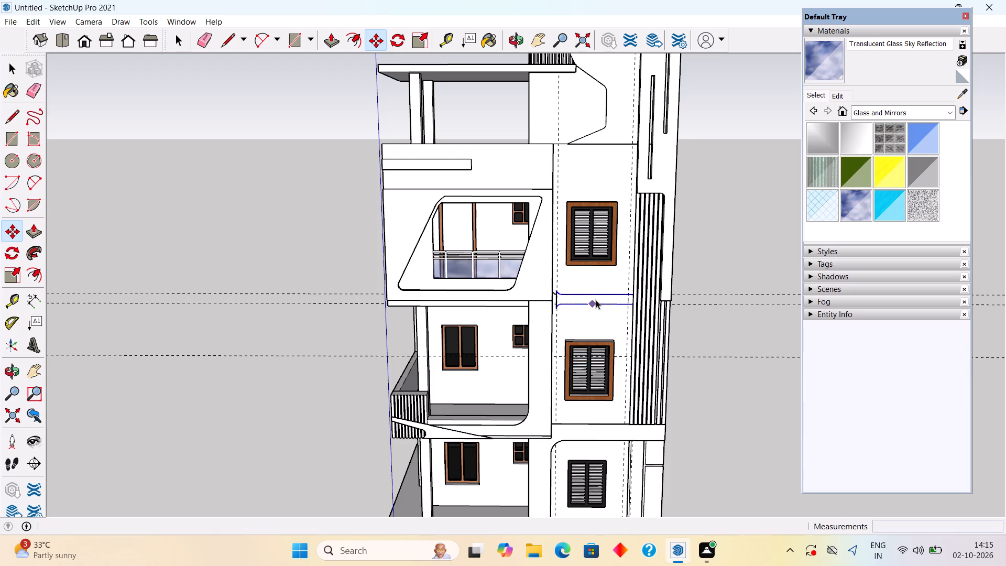
# Add the short vertical edge beside the strips, between the band's two corner arcs, to the outline selection.
pyautogui.scroll(15, 611, 298)
pyautogui.moveTo(630, 309); pyautogui.dragTo(712, 312, button='middle')
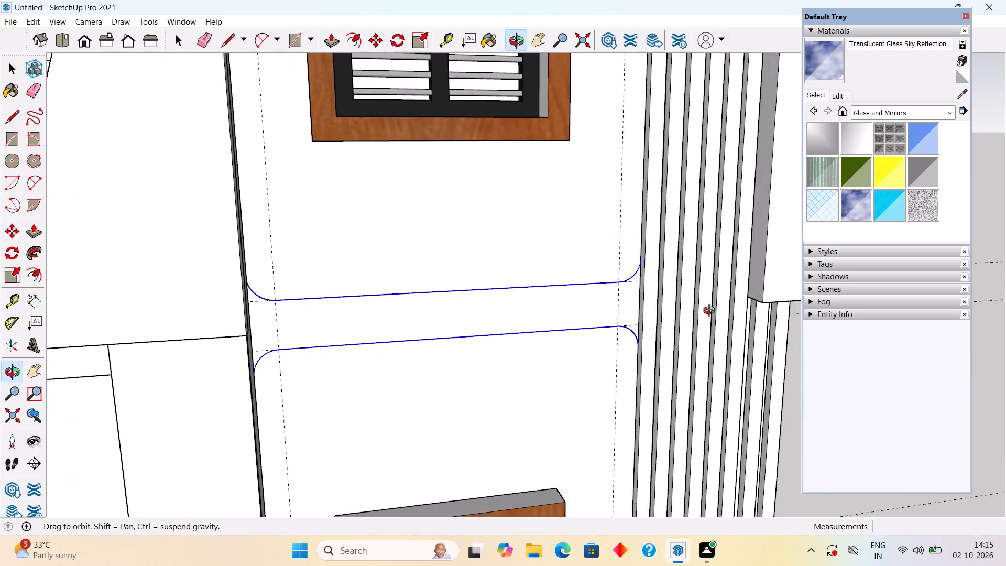
pyautogui.moveTo(712, 312); pyautogui.dragTo(778, 300, button='middle')
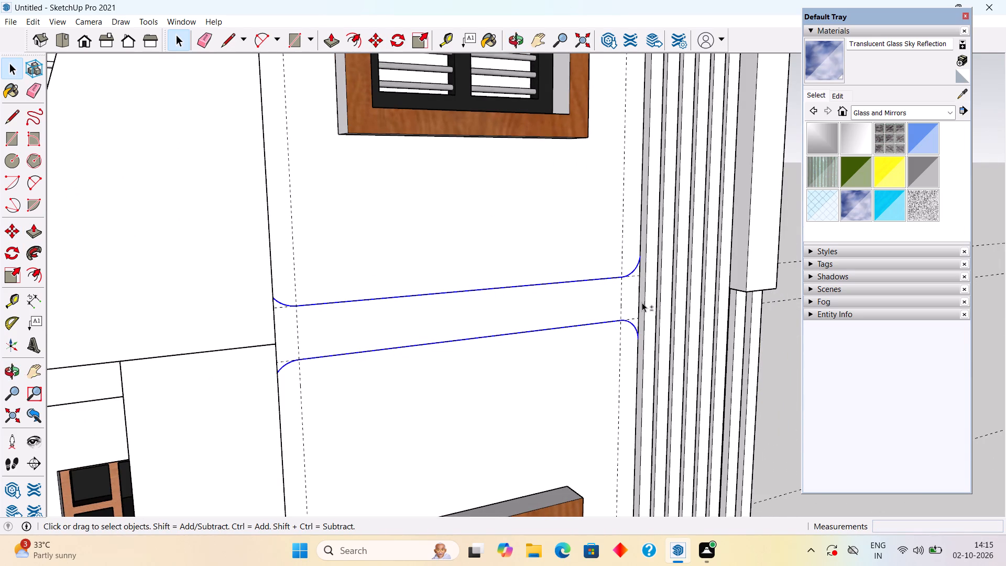
pyautogui.keyDown('shift'); pyautogui.click(638, 311); pyautogui.keyUp('shift')
pyautogui.keyDown('shift'); pyautogui.scroll(4, 638, 297); pyautogui.keyUp('shift')
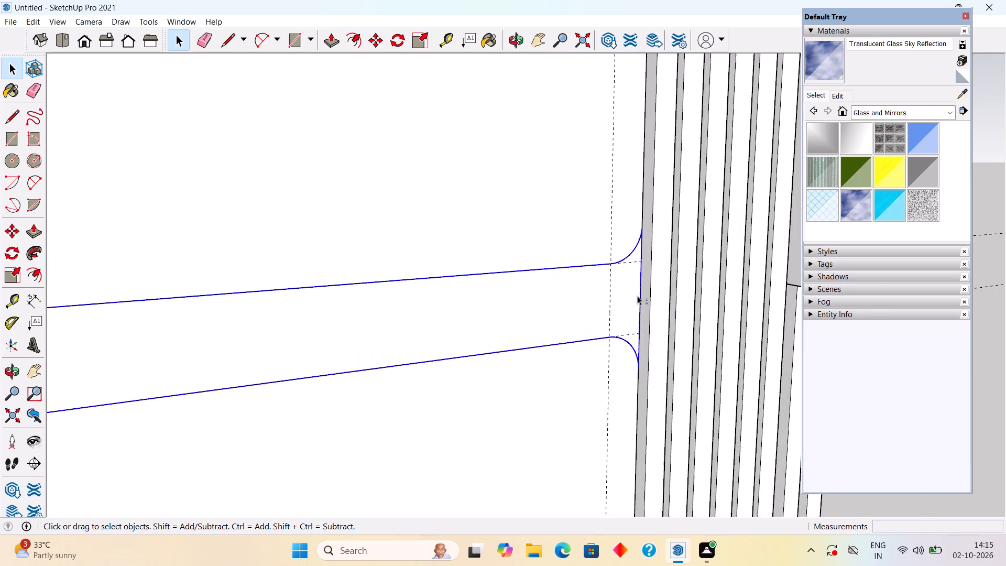
pyautogui.keyDown('shift'); pyautogui.scroll(8, 637, 296); pyautogui.keyUp('shift')
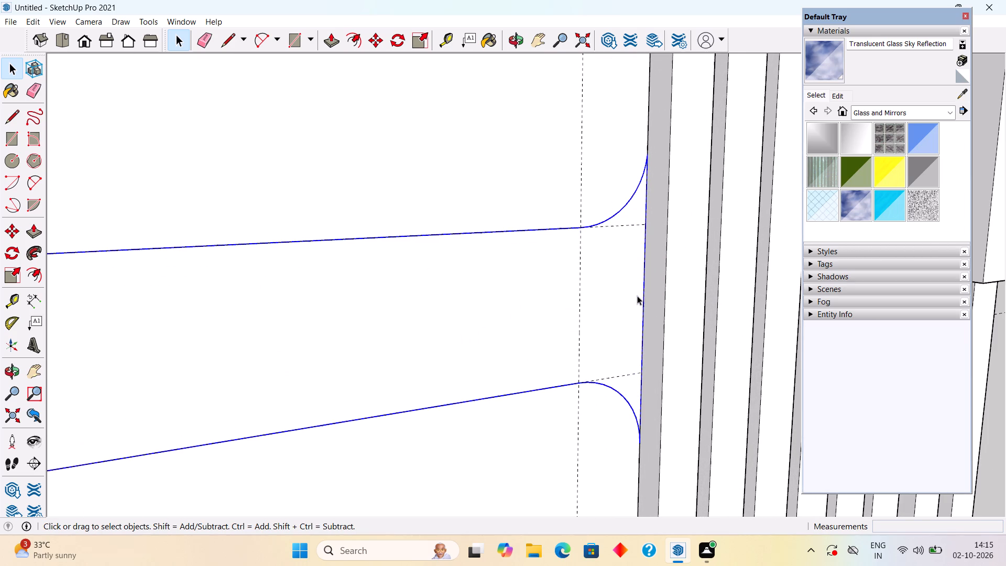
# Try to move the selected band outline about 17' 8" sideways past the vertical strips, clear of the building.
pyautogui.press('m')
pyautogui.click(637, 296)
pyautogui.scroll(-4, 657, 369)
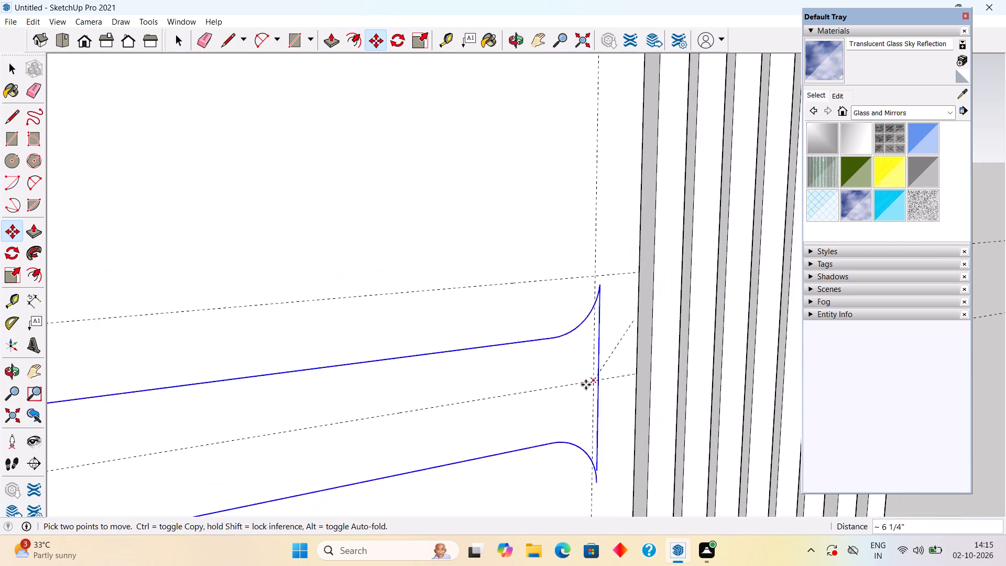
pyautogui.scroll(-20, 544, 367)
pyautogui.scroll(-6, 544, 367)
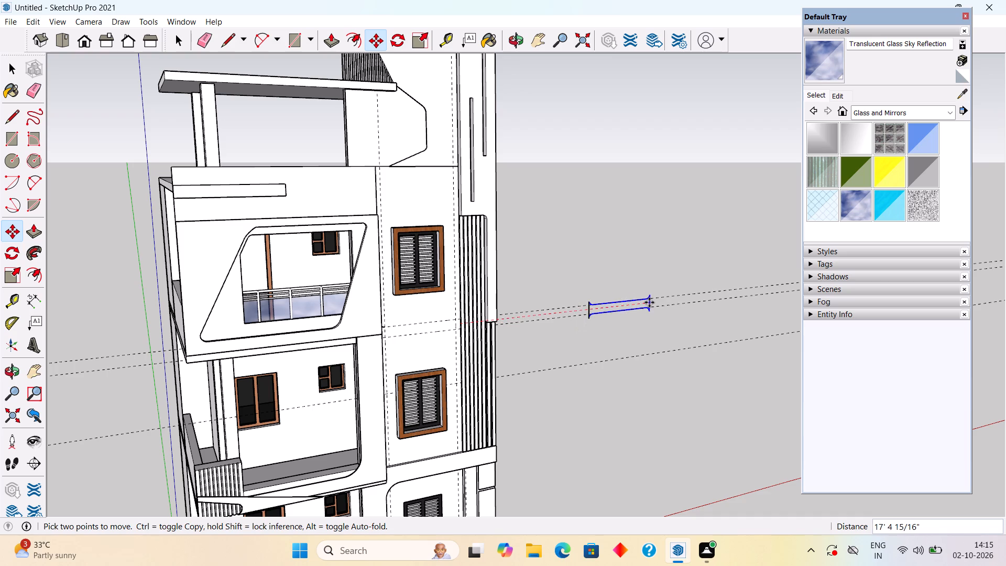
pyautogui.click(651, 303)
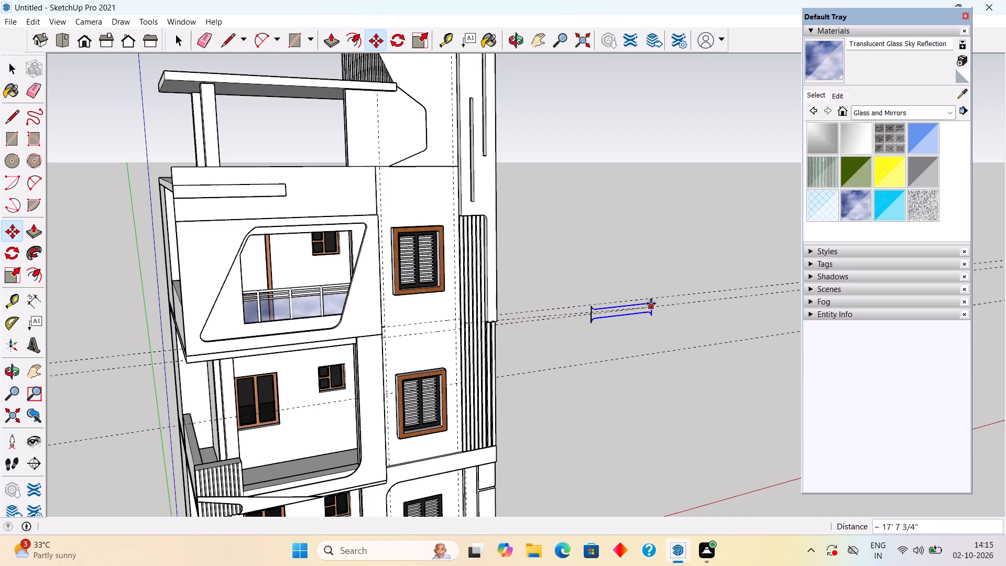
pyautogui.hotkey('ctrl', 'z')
# Move the selected band outline about 13' sideways off the wall into the empty space beyond the vertical strips.
pyautogui.click(451, 324)
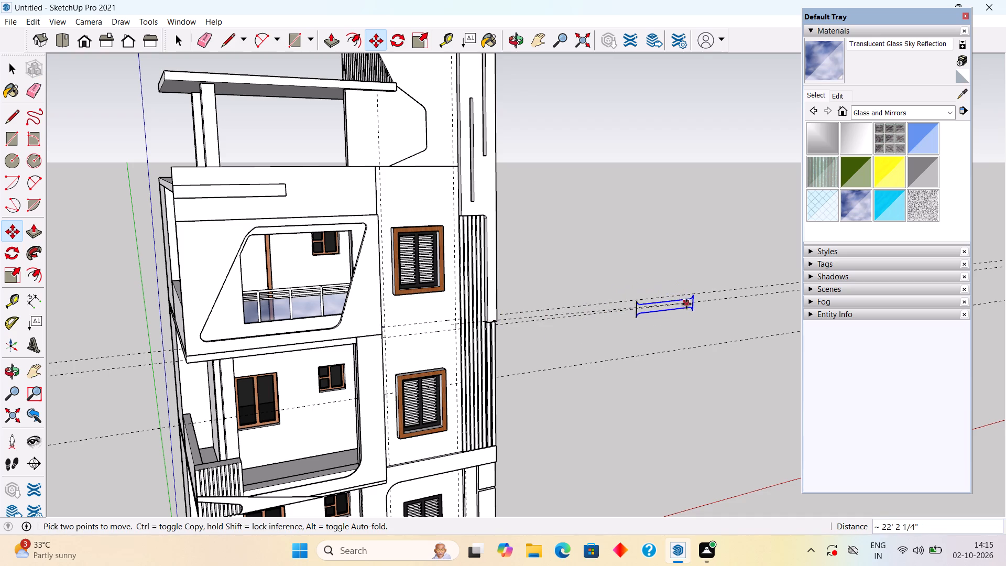
pyautogui.scroll(9, 606, 311)
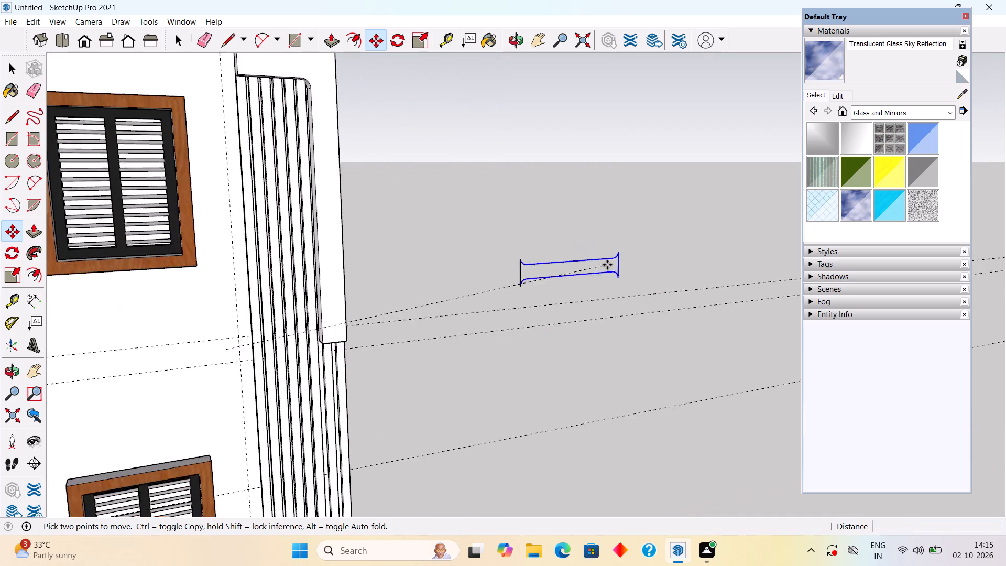
pyautogui.scroll(1, 607, 265)
pyautogui.click(589, 322)
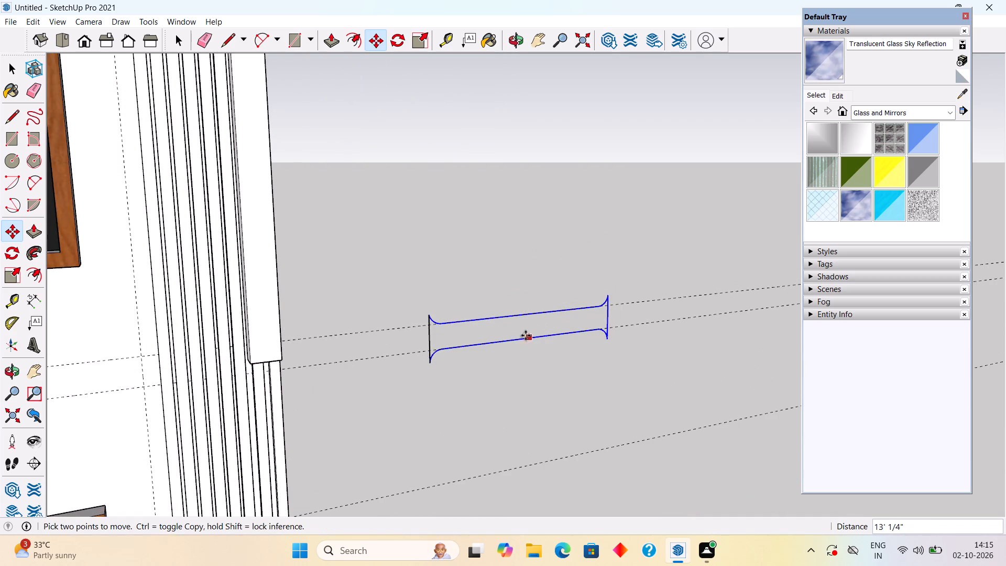
pyautogui.press('space')
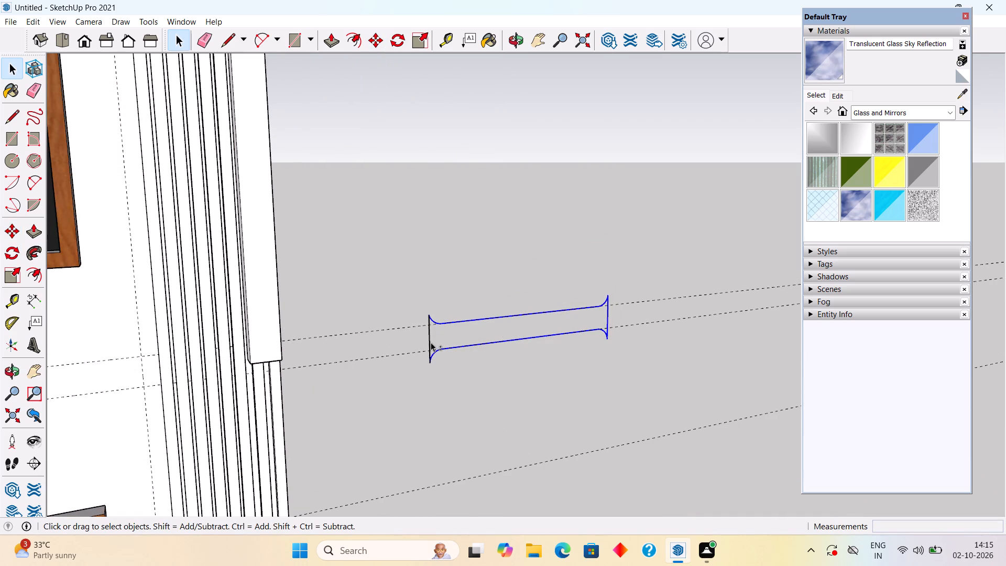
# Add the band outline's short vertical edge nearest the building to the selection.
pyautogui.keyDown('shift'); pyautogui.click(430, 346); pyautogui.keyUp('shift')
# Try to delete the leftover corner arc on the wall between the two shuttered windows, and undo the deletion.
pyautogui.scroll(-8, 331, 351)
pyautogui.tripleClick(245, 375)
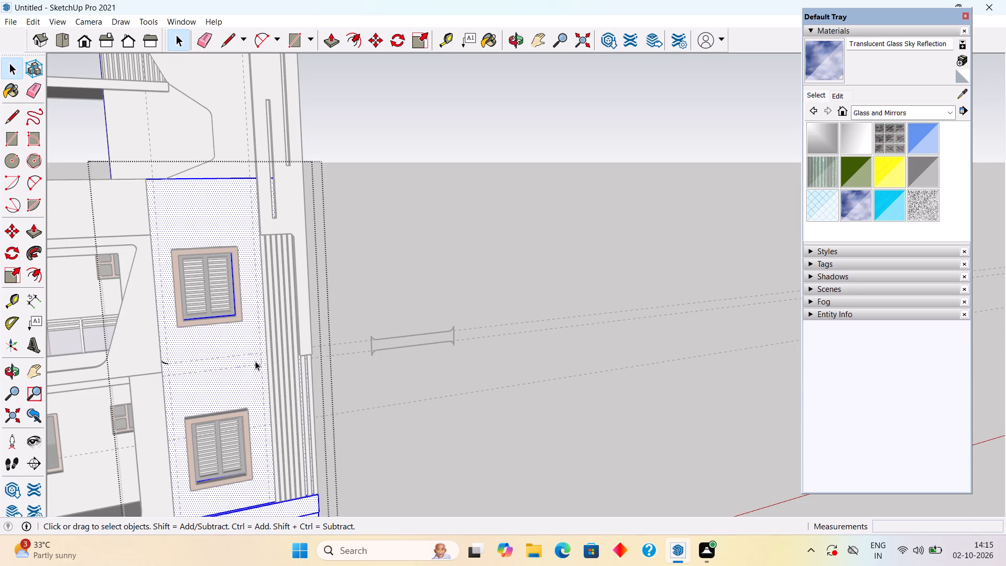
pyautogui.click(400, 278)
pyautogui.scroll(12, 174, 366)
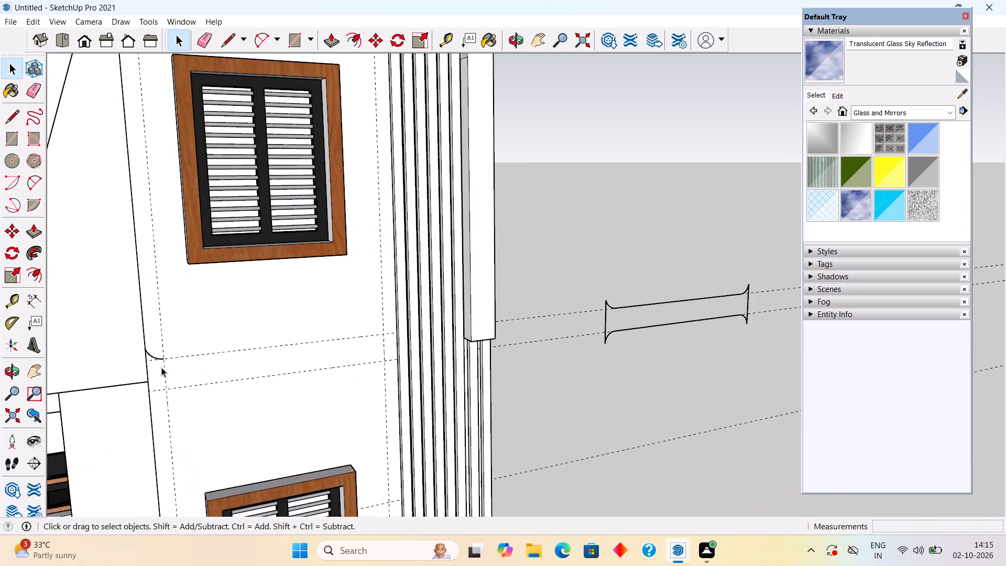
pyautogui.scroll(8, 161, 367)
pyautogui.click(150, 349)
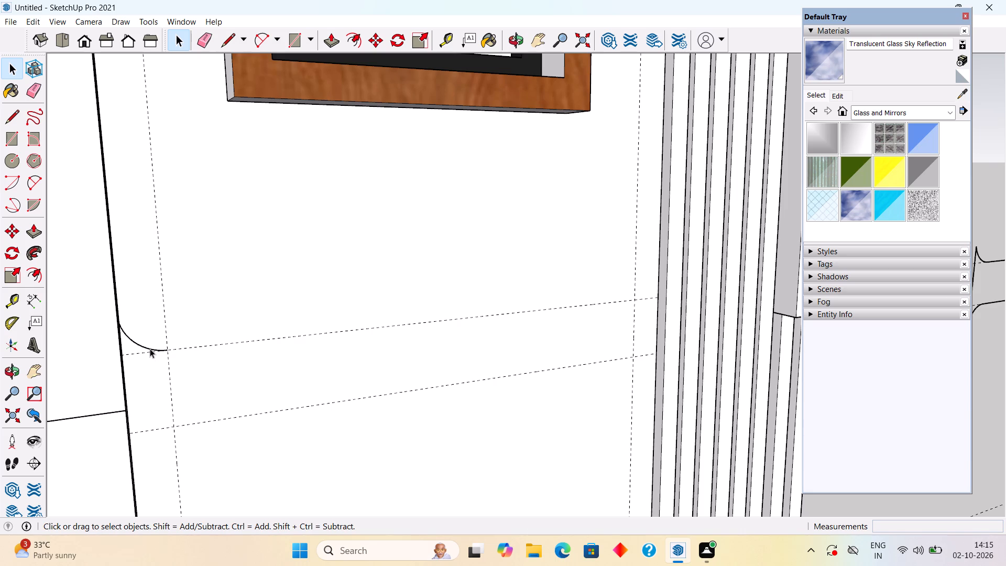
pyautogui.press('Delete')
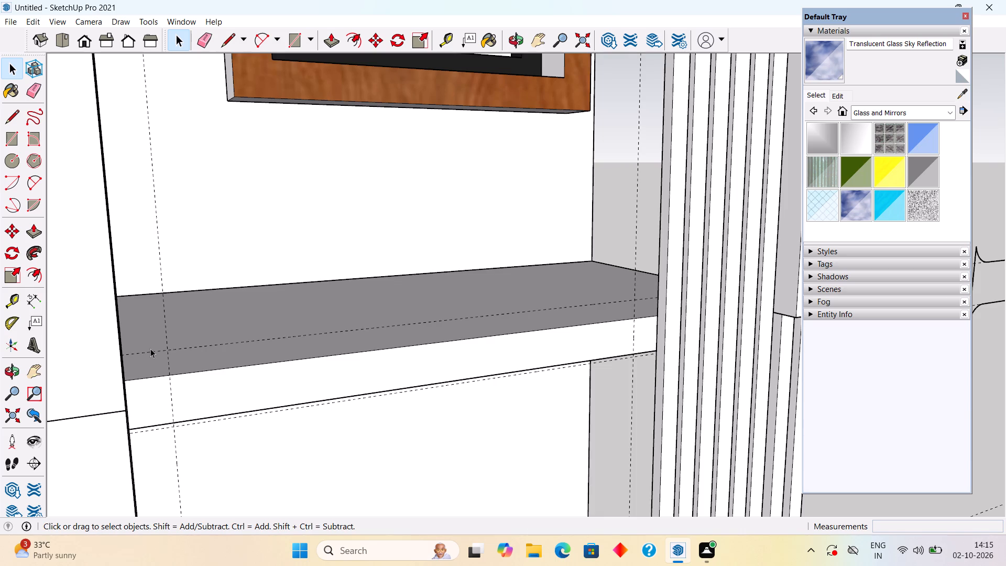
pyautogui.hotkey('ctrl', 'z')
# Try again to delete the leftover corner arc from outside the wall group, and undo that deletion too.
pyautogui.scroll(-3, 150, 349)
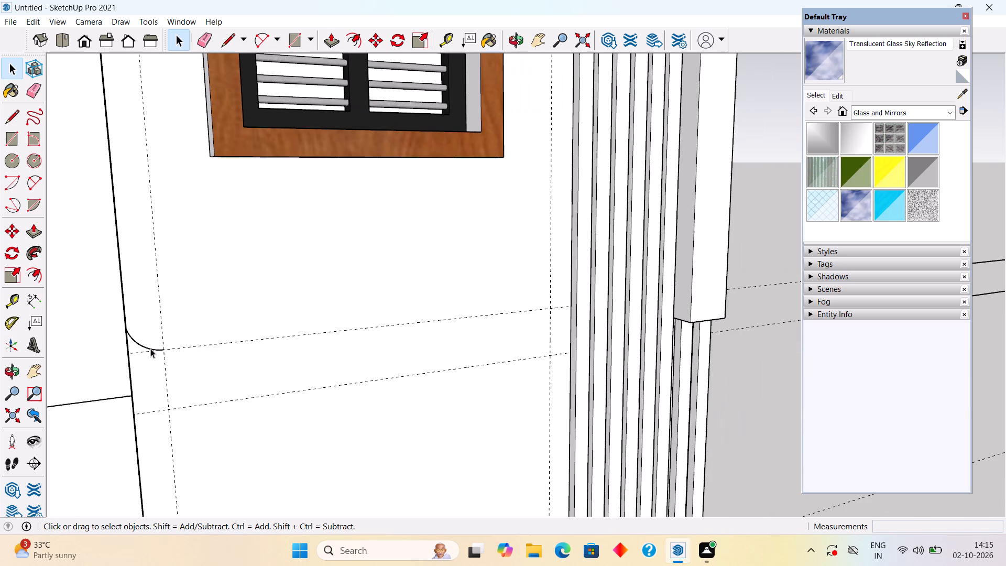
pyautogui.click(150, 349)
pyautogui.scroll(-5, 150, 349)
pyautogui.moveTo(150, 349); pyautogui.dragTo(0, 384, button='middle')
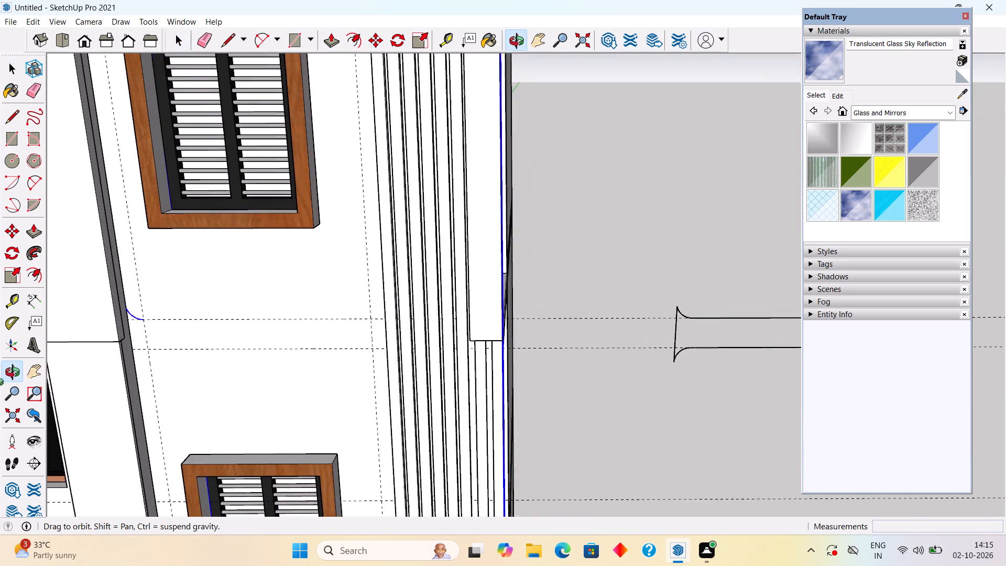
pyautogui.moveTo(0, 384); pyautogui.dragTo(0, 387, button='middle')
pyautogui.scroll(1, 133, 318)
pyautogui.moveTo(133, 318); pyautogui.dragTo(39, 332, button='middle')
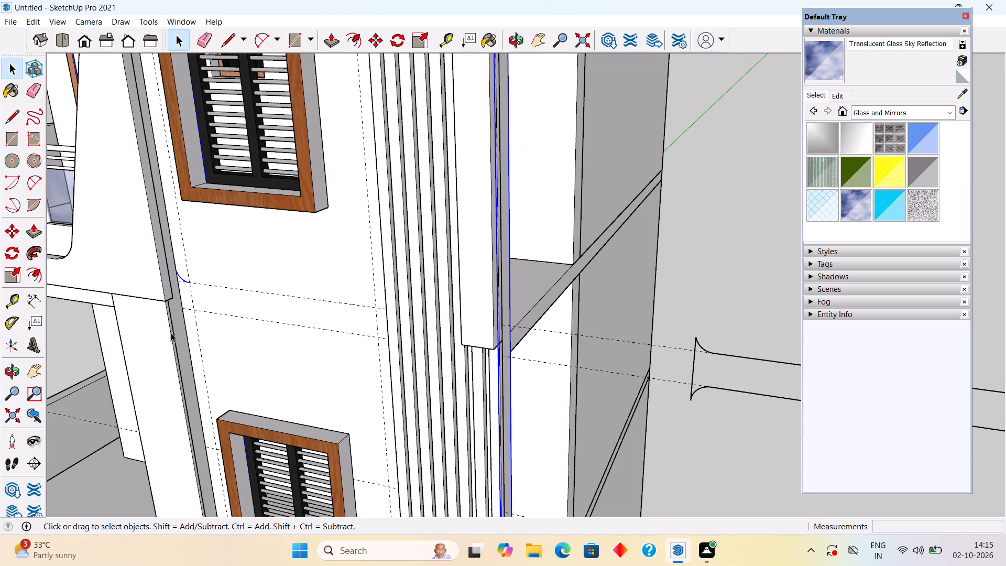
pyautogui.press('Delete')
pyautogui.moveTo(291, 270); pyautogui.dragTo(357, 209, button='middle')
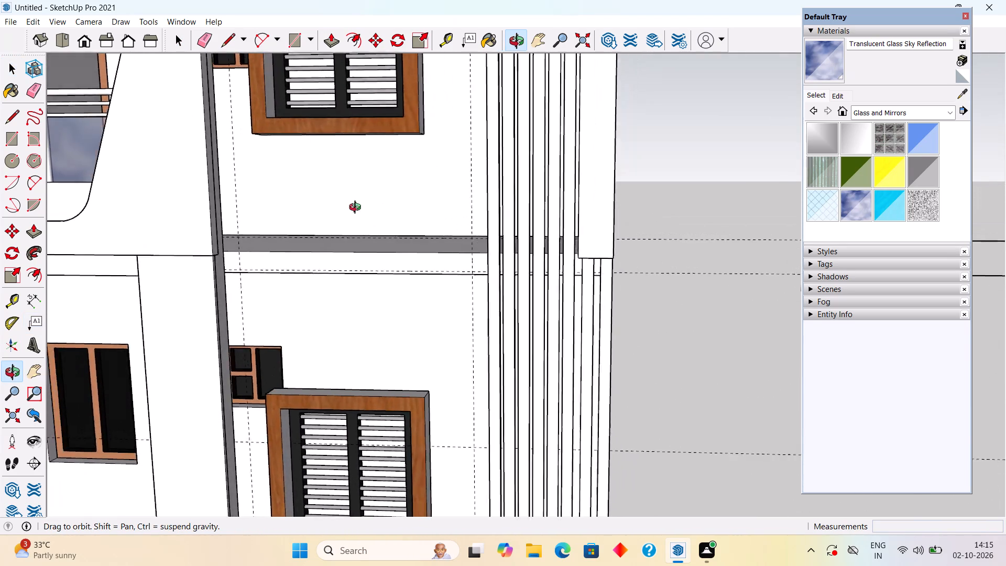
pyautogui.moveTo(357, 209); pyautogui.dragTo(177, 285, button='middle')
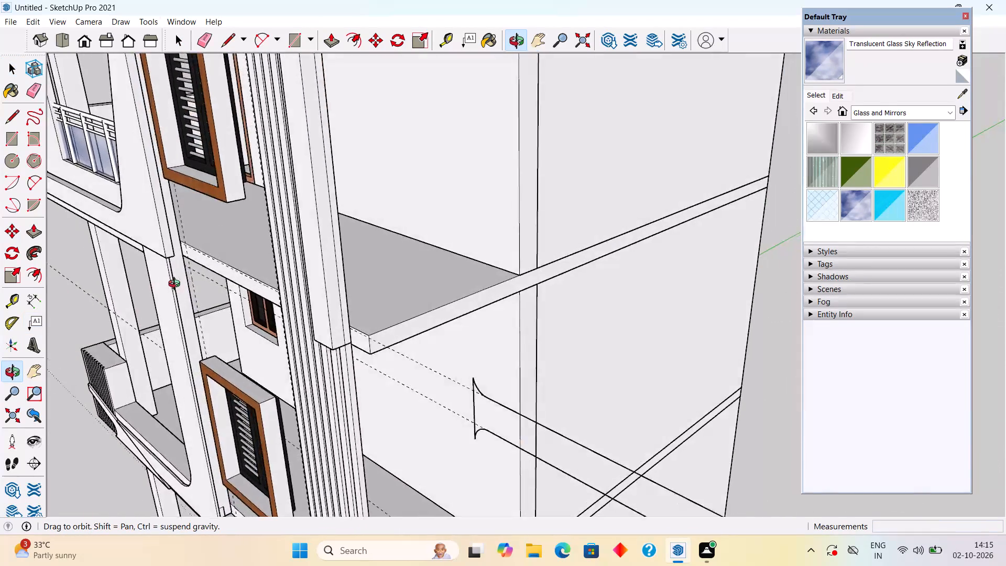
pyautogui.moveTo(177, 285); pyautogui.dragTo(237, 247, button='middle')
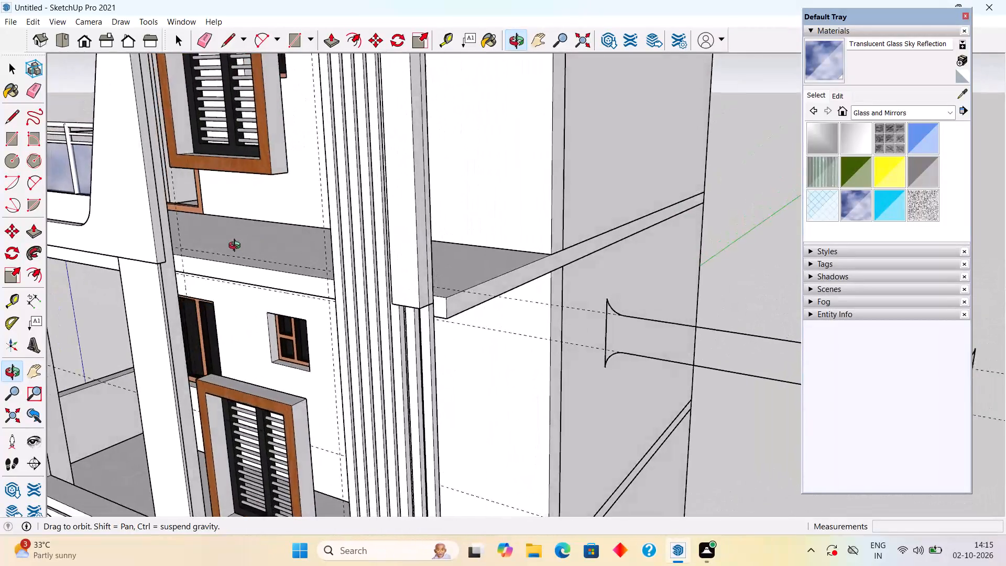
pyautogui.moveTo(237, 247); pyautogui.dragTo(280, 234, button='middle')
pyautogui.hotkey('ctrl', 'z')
# Open the wall group, delete only the leftover corner arc between the shuttered windows, and leave the group.
pyautogui.scroll(2, 179, 246)
pyautogui.scroll(-7, 179, 245)
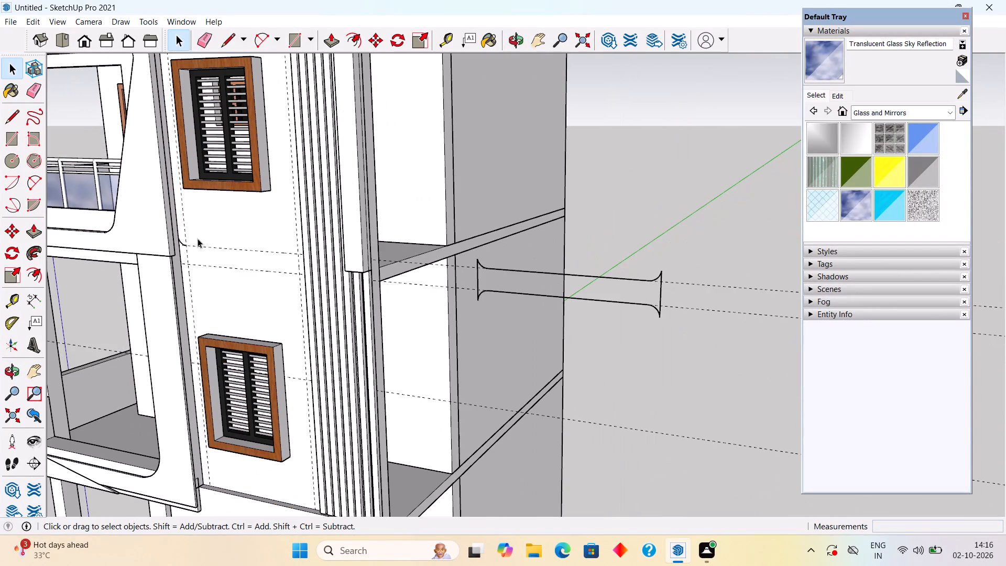
pyautogui.moveTo(232, 252); pyautogui.dragTo(455, 311, button='middle')
pyautogui.scroll(-1, 389, 237)
pyautogui.scroll(4, 293, 365)
pyautogui.tripleClick(292, 361)
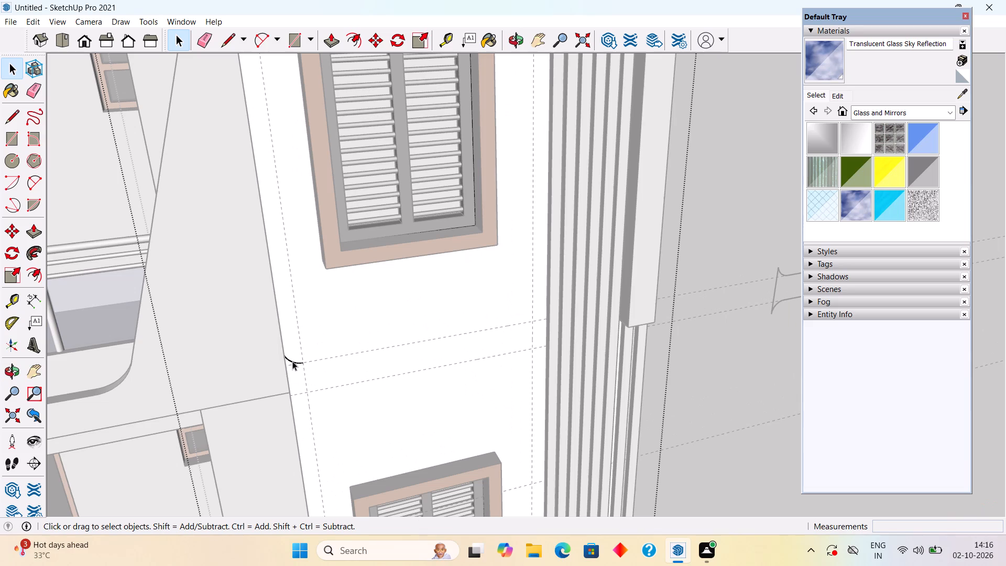
pyautogui.click(292, 361)
pyautogui.press('Delete')
pyautogui.scroll(-7, 336, 336)
pyautogui.click(549, 232)
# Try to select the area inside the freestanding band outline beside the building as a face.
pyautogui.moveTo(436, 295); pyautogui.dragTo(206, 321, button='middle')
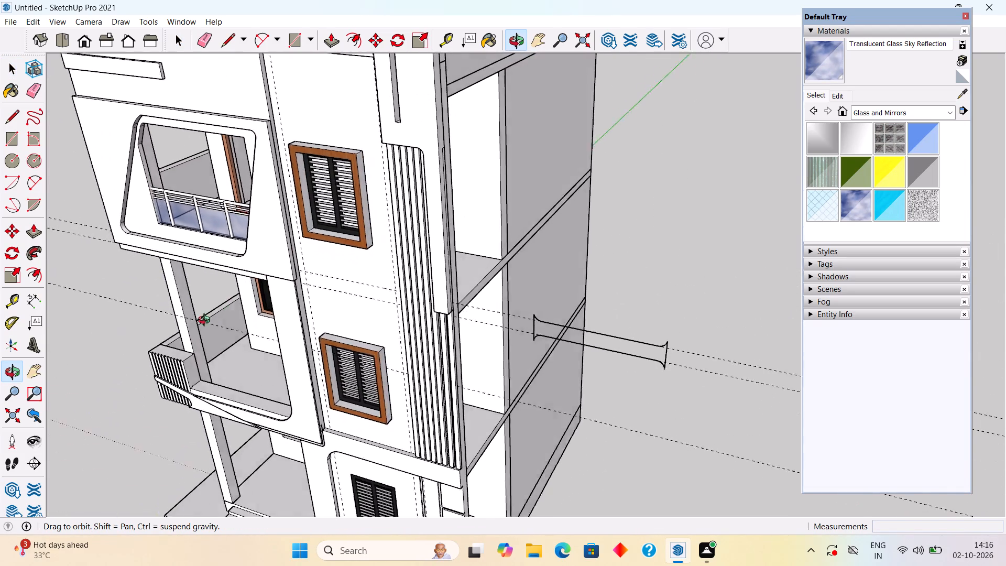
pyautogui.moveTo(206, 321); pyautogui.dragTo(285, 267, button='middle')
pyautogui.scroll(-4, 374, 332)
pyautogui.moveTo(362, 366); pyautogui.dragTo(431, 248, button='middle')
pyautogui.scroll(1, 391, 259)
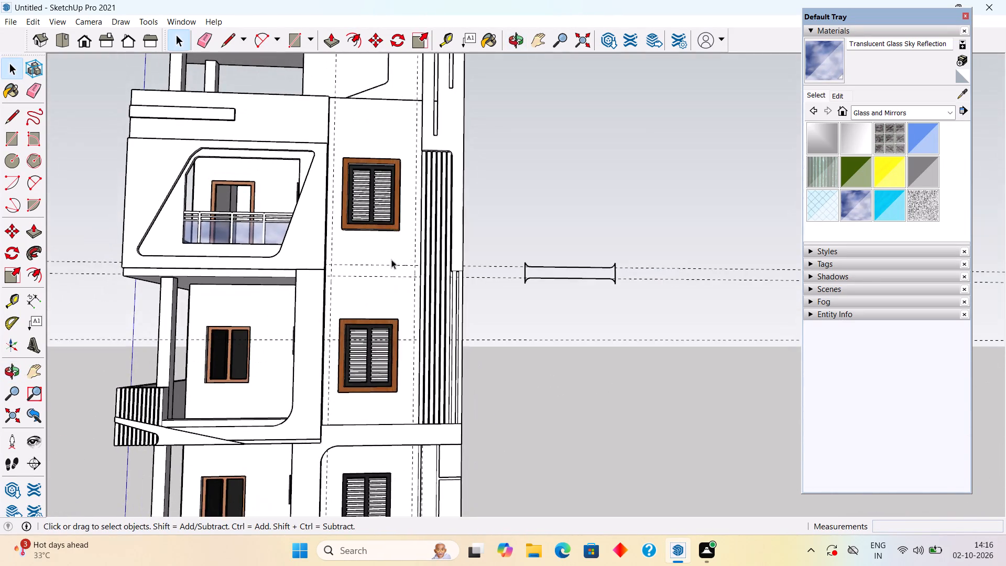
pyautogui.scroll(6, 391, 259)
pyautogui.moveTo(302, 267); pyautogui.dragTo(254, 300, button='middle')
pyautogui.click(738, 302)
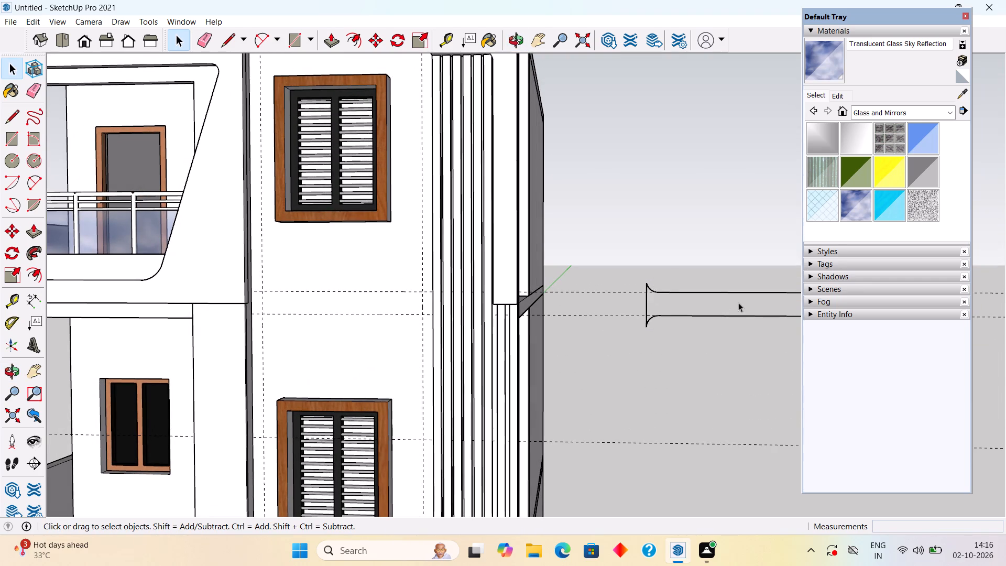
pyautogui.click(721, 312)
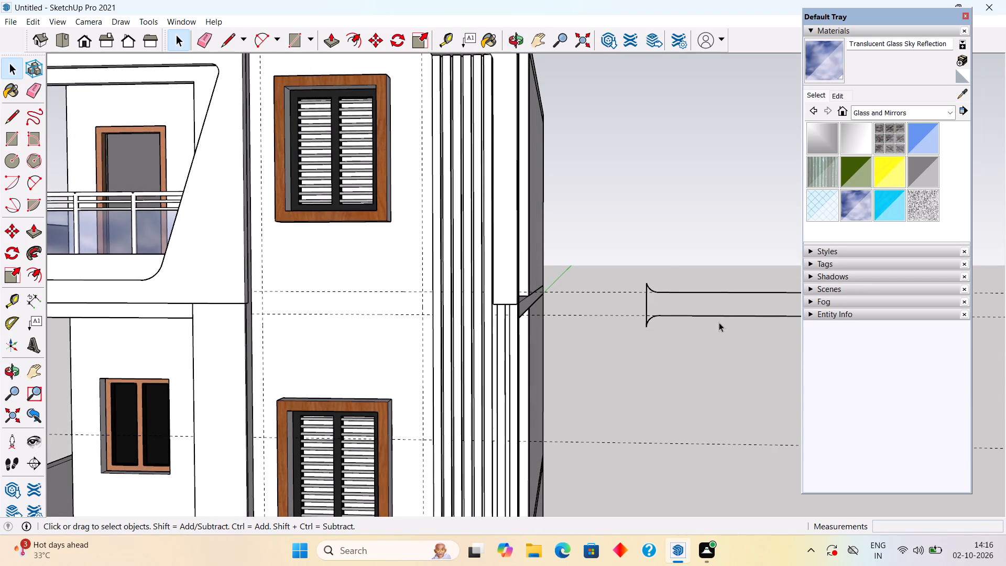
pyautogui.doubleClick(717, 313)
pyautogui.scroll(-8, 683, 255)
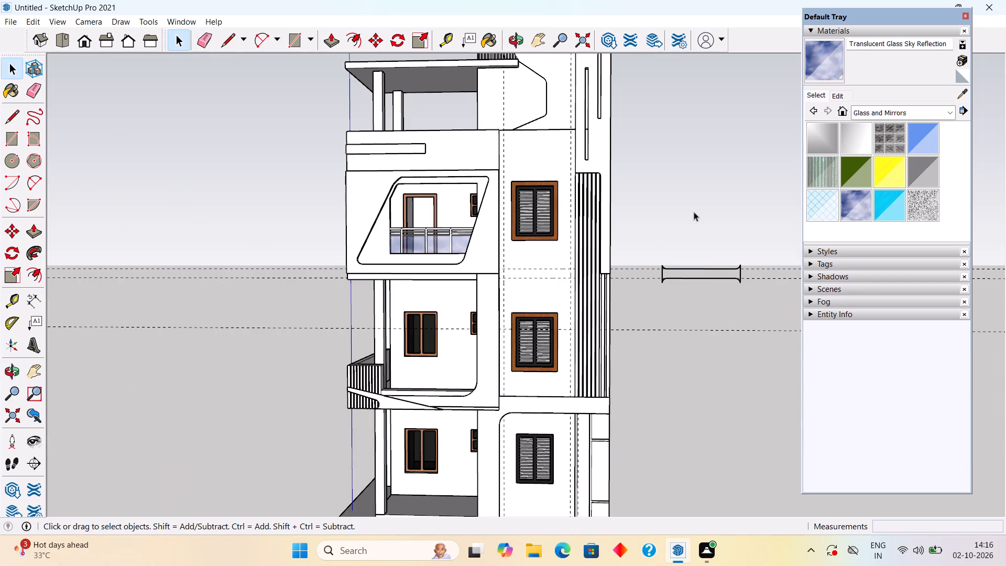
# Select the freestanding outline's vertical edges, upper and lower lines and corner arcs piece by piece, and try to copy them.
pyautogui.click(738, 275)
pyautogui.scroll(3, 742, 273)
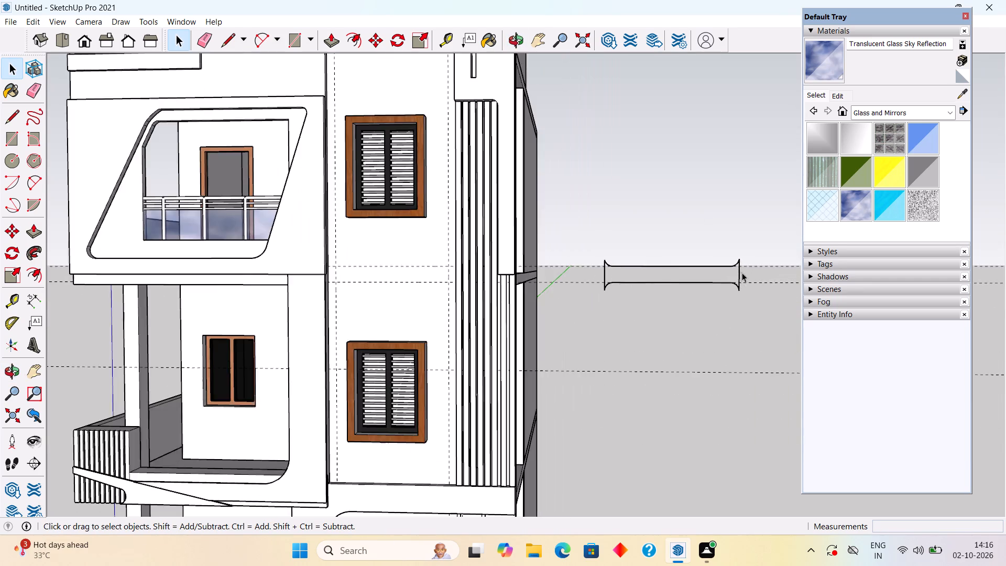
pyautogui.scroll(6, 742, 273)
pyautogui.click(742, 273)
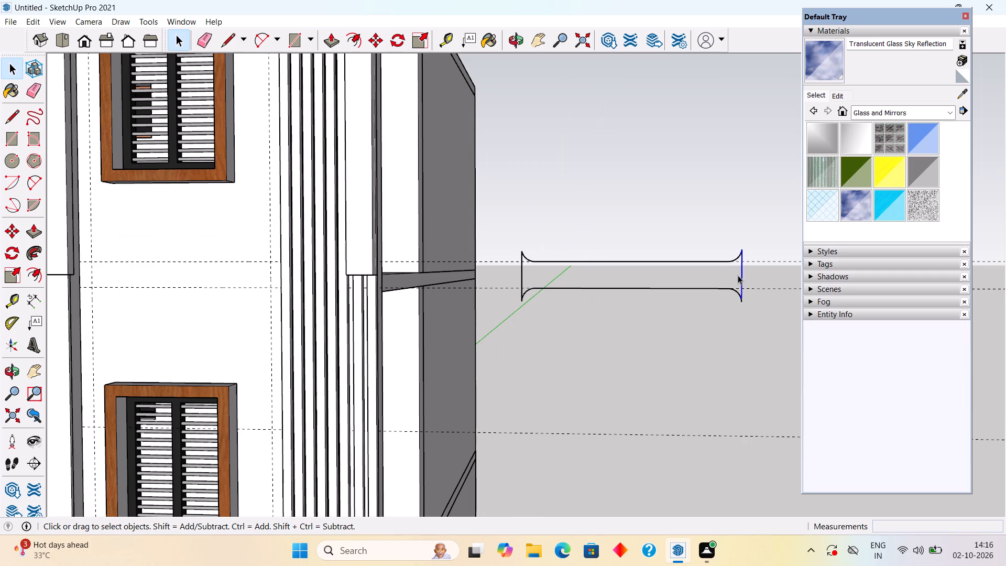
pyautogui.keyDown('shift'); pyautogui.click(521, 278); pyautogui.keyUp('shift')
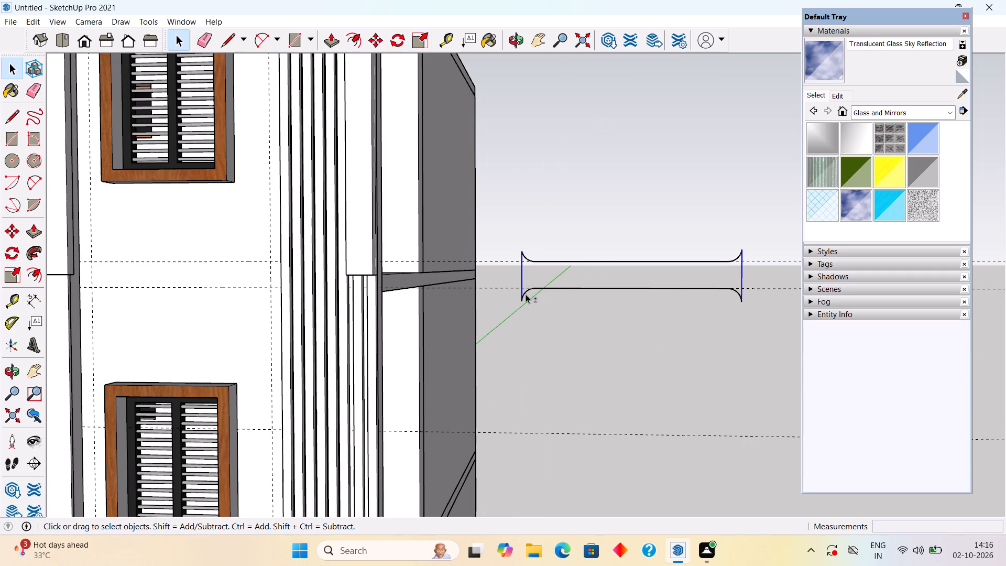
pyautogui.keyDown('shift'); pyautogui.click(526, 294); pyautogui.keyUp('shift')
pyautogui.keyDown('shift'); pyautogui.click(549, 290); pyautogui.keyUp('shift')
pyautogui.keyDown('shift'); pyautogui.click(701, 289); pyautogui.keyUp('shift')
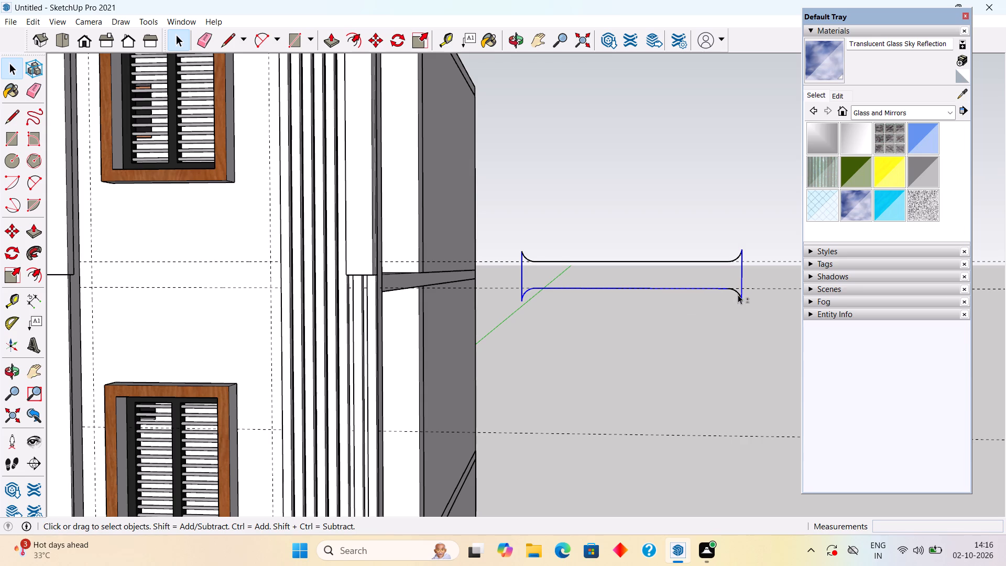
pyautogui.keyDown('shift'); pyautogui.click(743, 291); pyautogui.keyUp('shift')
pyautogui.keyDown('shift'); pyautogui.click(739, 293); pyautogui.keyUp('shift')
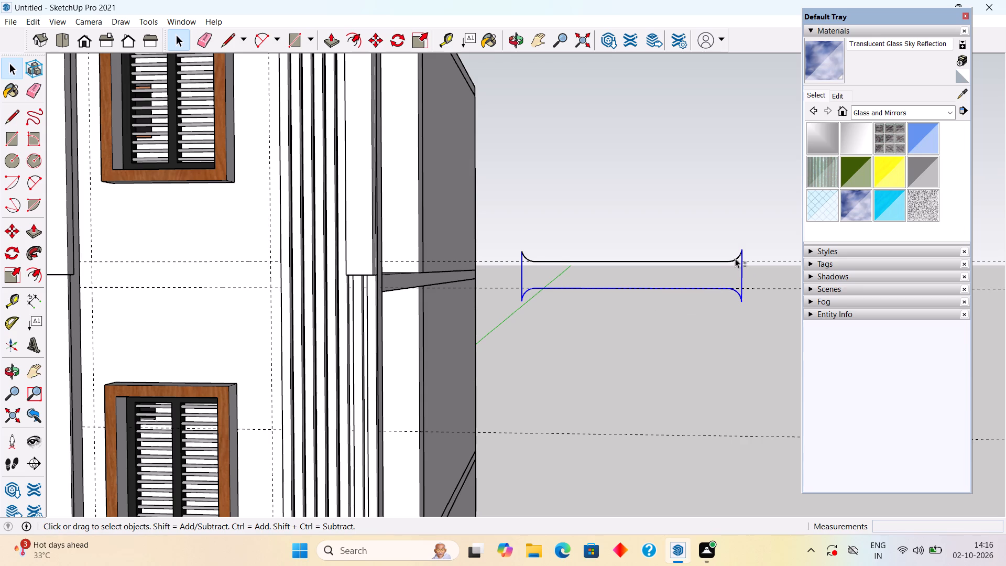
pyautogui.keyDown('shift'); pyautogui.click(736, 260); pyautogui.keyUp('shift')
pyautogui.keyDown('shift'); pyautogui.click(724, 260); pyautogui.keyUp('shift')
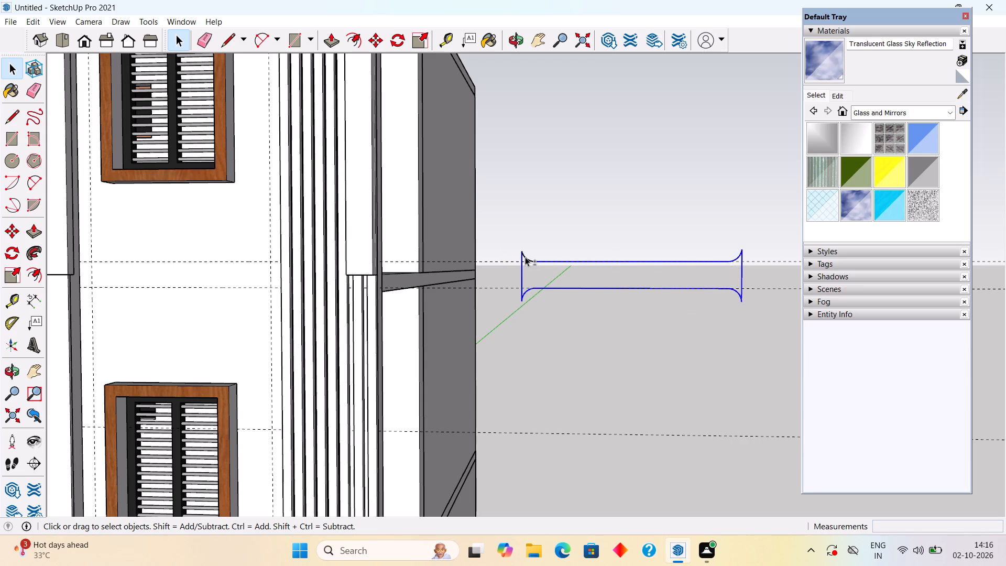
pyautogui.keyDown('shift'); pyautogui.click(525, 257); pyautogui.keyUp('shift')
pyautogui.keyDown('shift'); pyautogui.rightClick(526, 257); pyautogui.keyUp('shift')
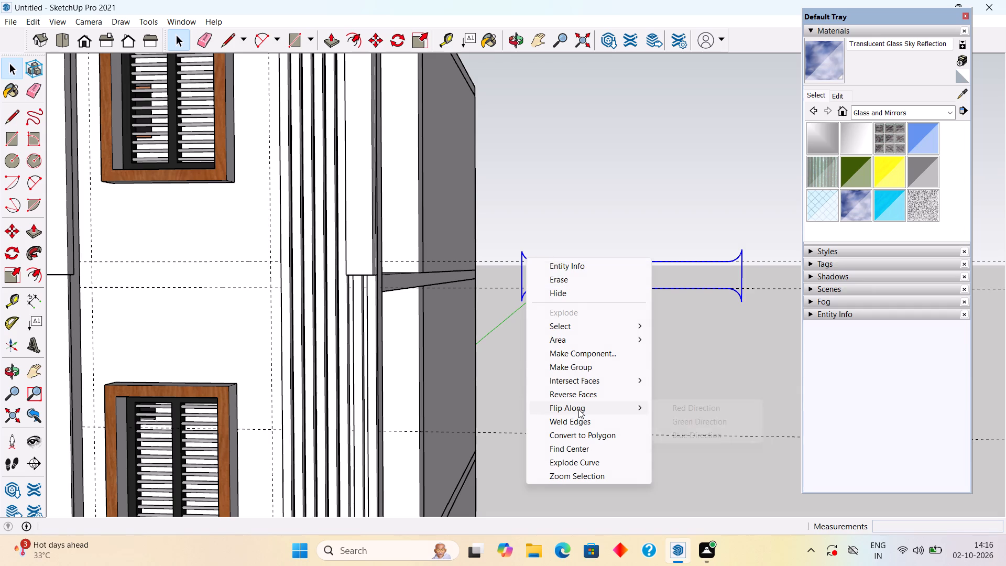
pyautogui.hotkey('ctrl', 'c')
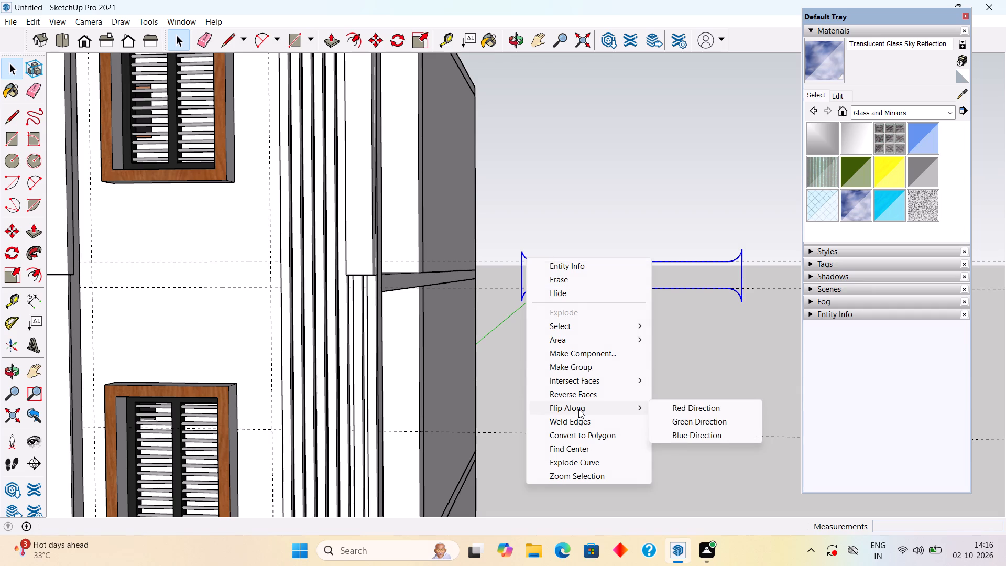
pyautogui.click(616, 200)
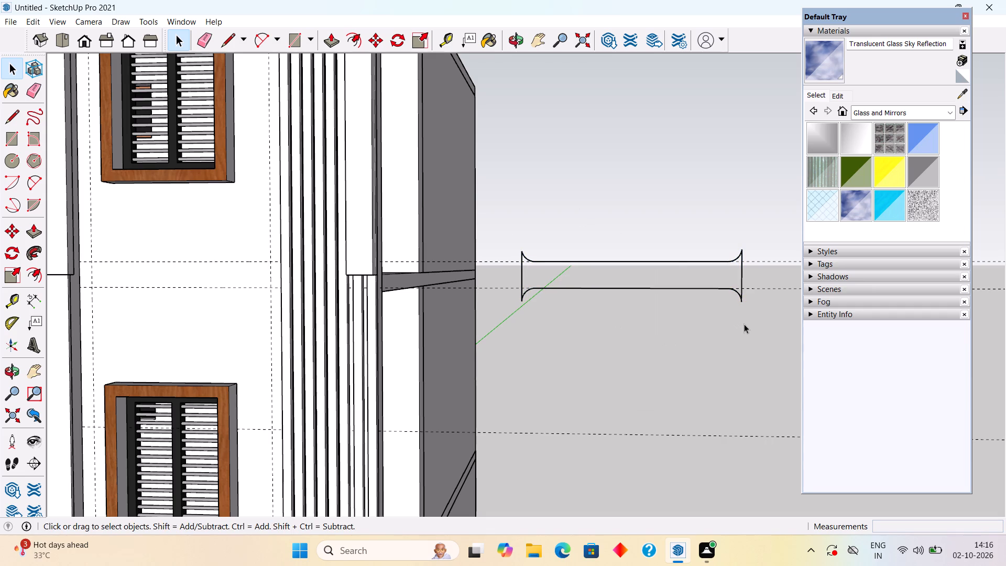
# Select the entire freestanding band outline with one selection window, including the two guides crossing it, and copy it.
pyautogui.moveTo(744, 324); pyautogui.dragTo(505, 231)
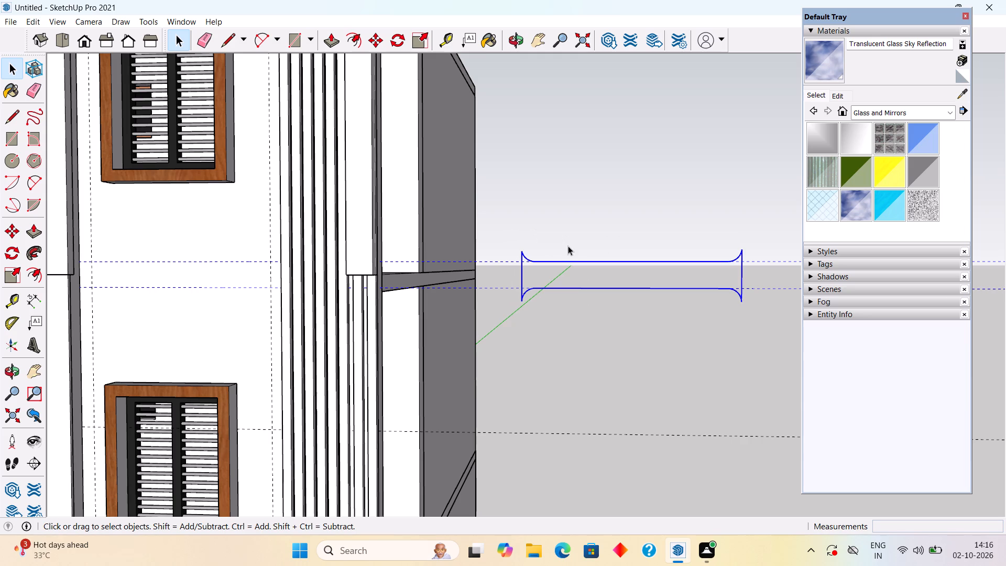
pyautogui.hotkey('ctrl', 'c')
pyautogui.scroll(-4, 555, 253)
pyautogui.scroll(-4, 424, 291)
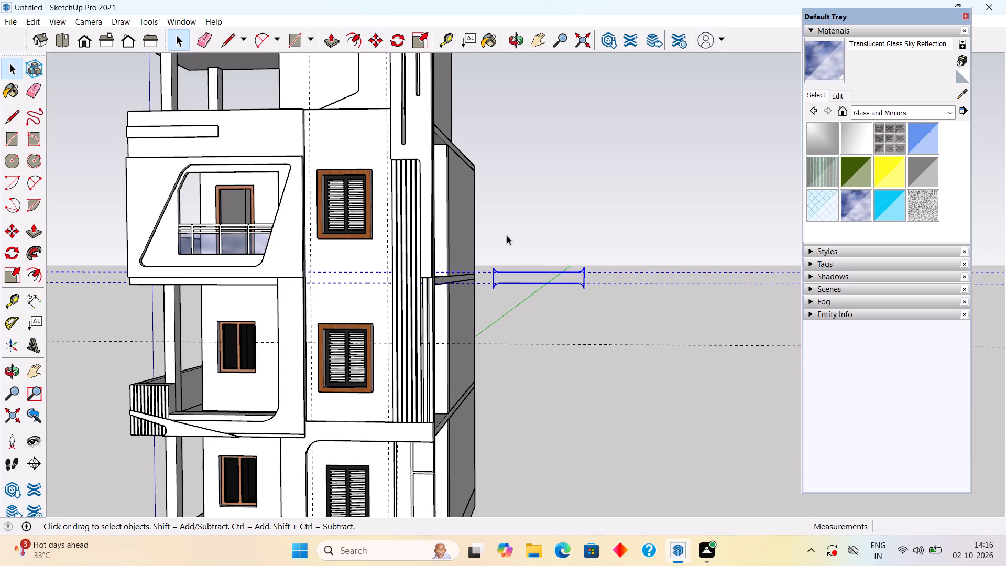
pyautogui.press('space')
pyautogui.click(514, 228)
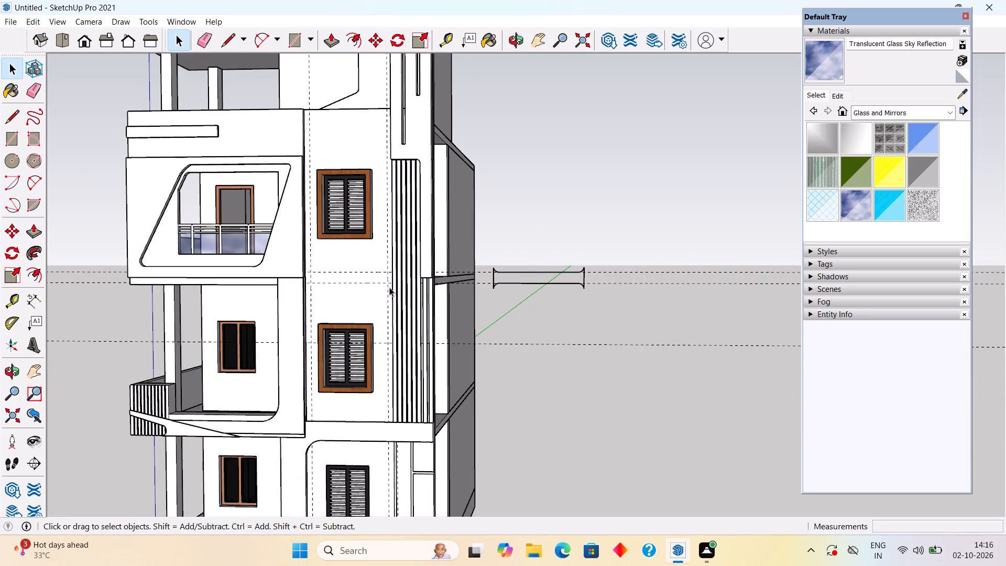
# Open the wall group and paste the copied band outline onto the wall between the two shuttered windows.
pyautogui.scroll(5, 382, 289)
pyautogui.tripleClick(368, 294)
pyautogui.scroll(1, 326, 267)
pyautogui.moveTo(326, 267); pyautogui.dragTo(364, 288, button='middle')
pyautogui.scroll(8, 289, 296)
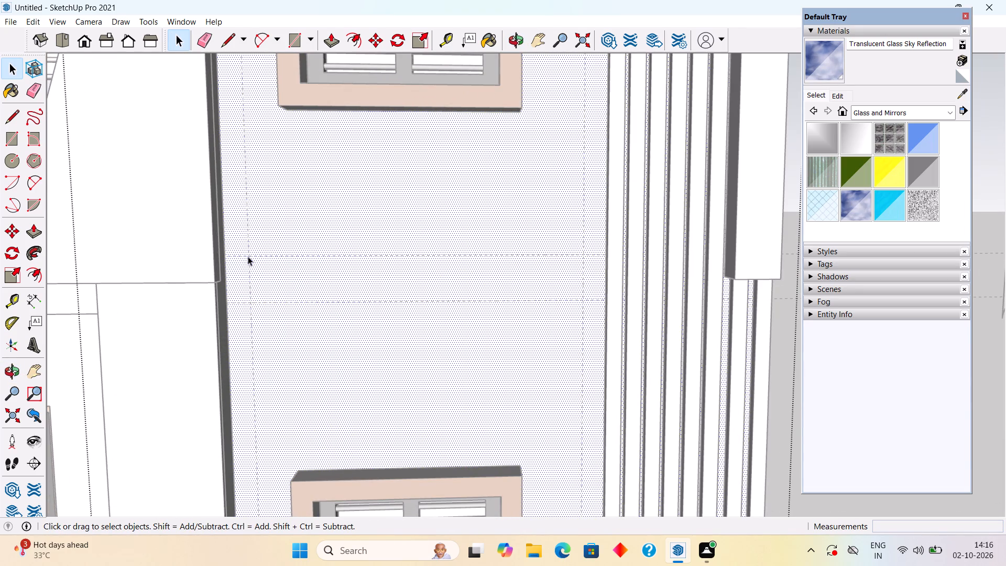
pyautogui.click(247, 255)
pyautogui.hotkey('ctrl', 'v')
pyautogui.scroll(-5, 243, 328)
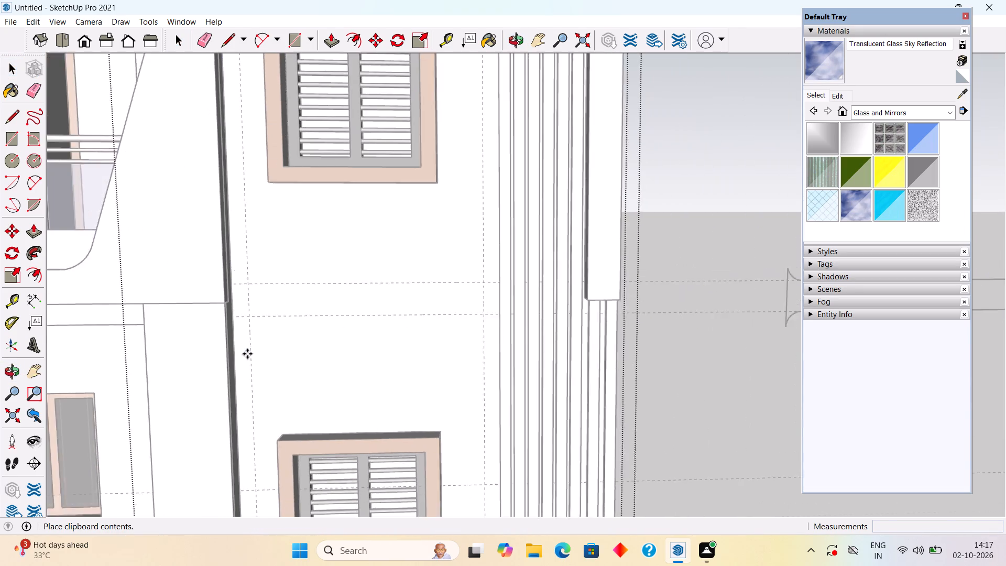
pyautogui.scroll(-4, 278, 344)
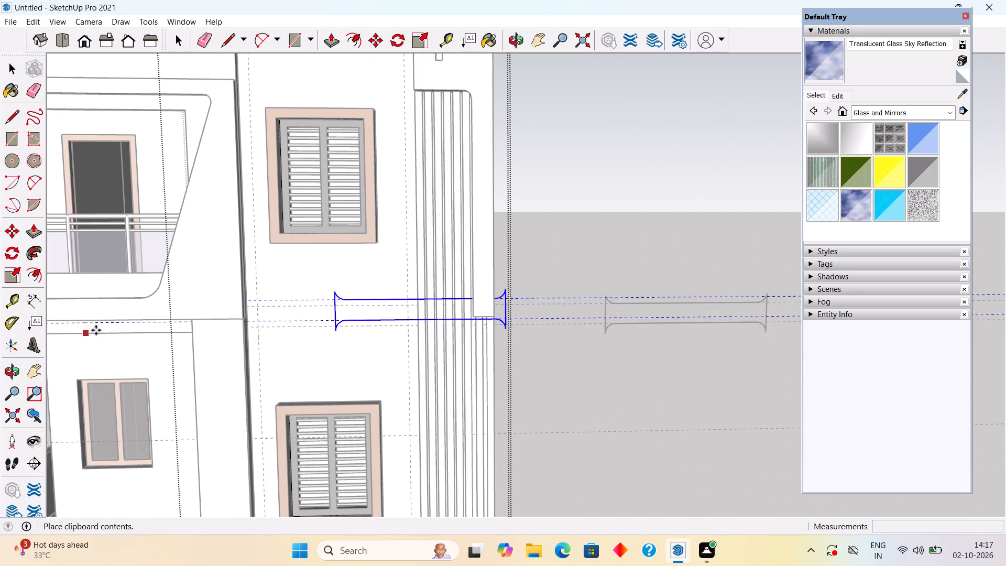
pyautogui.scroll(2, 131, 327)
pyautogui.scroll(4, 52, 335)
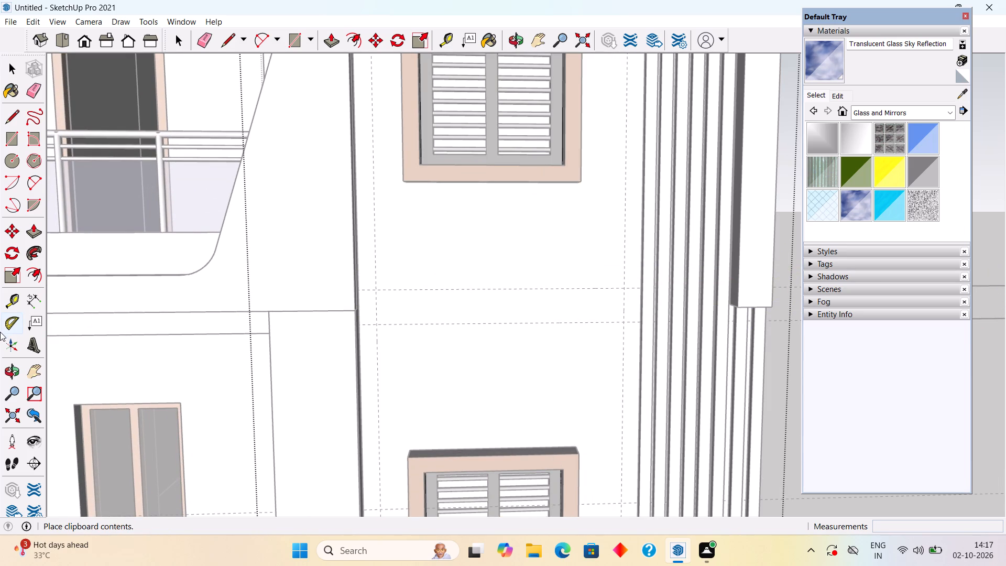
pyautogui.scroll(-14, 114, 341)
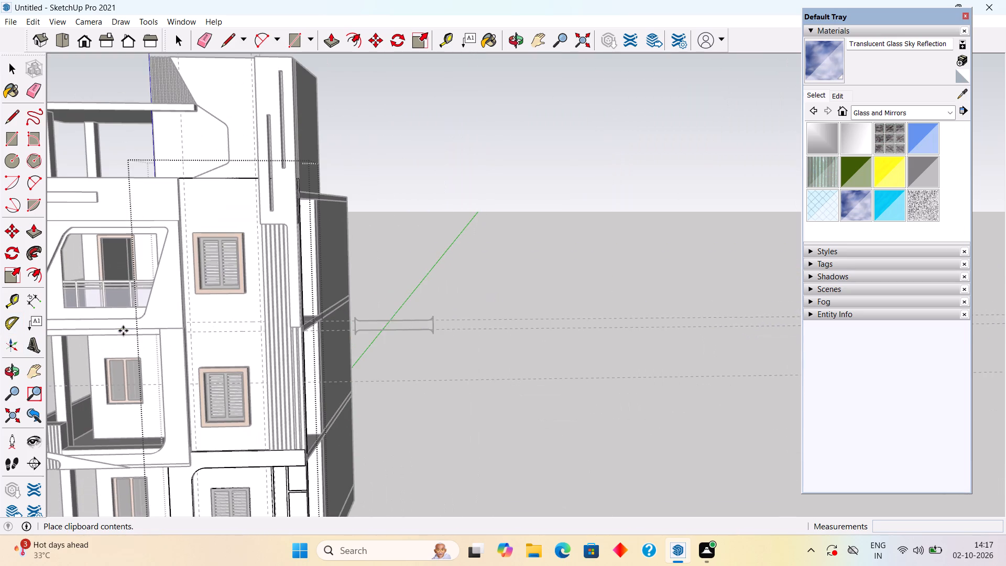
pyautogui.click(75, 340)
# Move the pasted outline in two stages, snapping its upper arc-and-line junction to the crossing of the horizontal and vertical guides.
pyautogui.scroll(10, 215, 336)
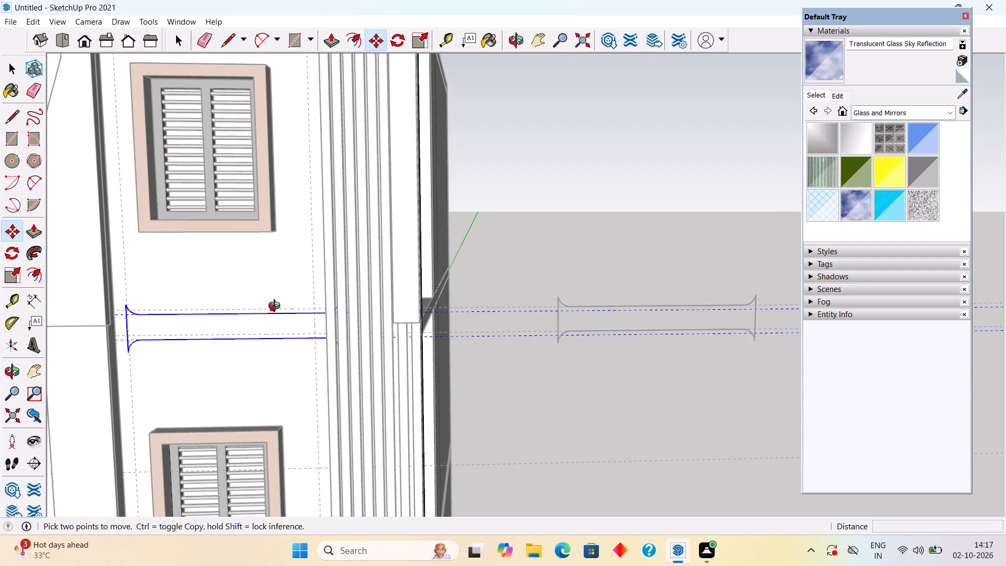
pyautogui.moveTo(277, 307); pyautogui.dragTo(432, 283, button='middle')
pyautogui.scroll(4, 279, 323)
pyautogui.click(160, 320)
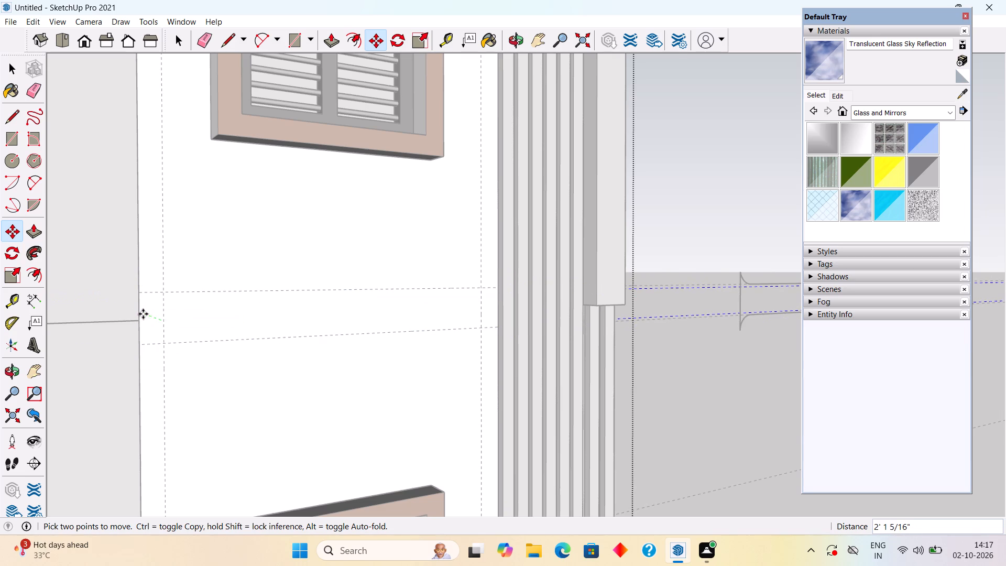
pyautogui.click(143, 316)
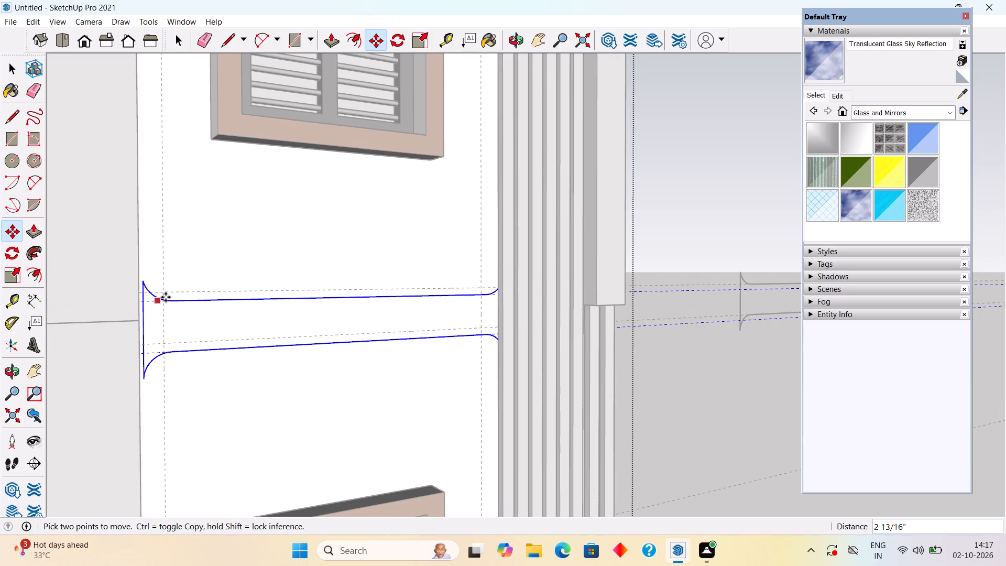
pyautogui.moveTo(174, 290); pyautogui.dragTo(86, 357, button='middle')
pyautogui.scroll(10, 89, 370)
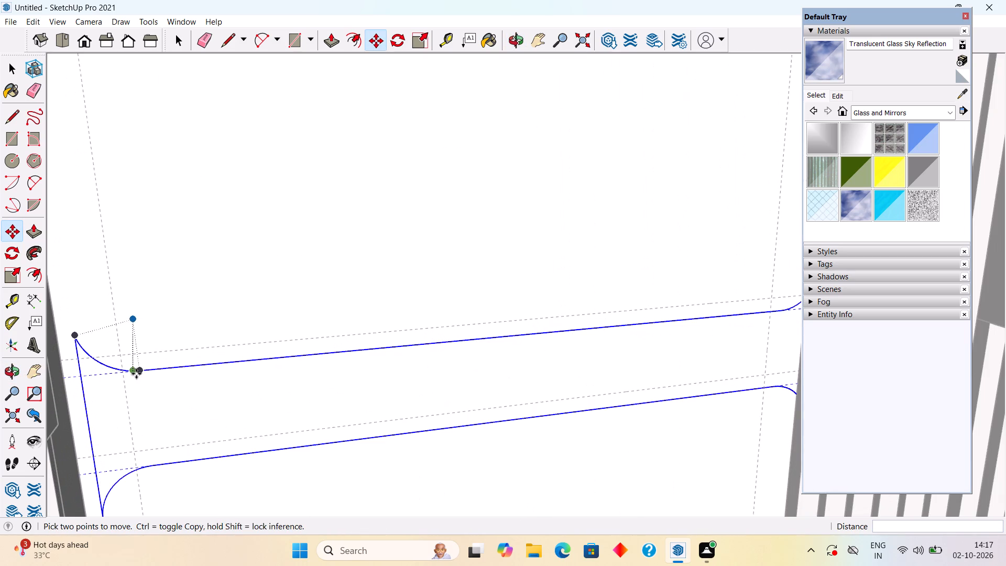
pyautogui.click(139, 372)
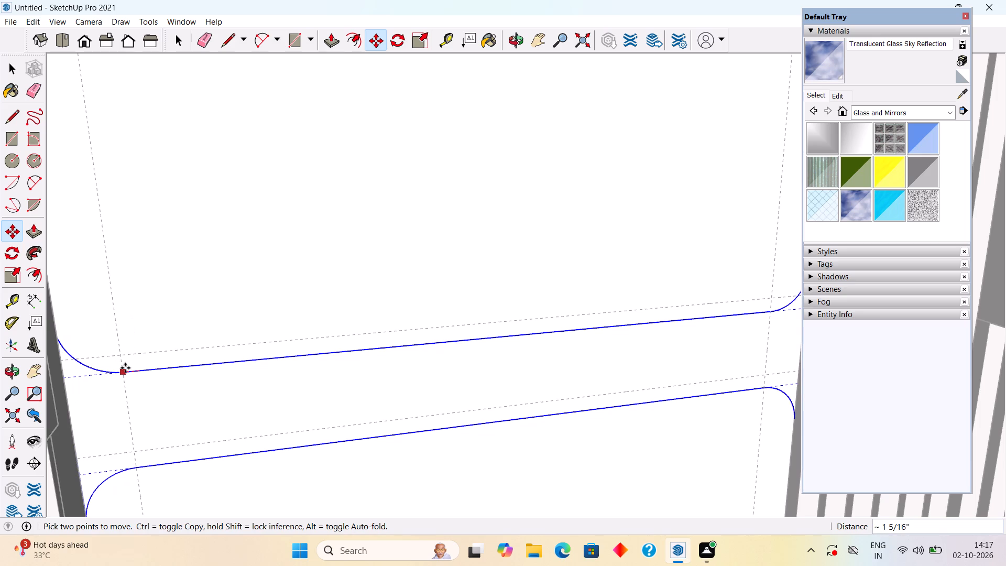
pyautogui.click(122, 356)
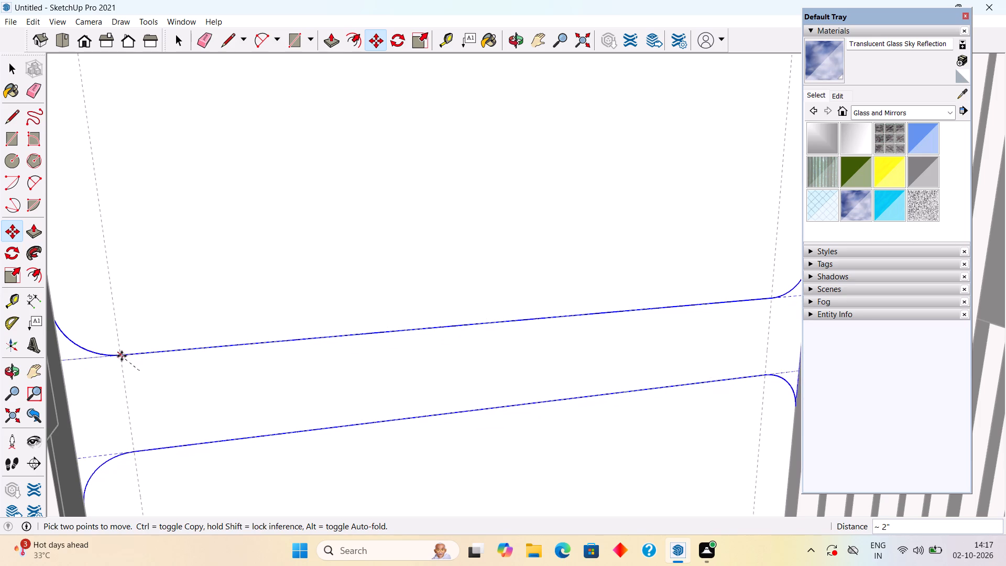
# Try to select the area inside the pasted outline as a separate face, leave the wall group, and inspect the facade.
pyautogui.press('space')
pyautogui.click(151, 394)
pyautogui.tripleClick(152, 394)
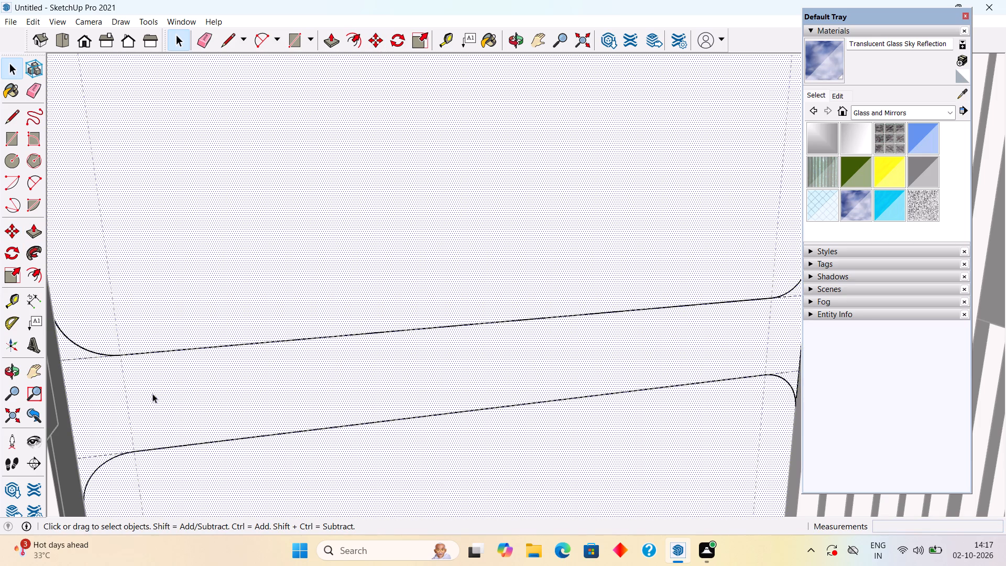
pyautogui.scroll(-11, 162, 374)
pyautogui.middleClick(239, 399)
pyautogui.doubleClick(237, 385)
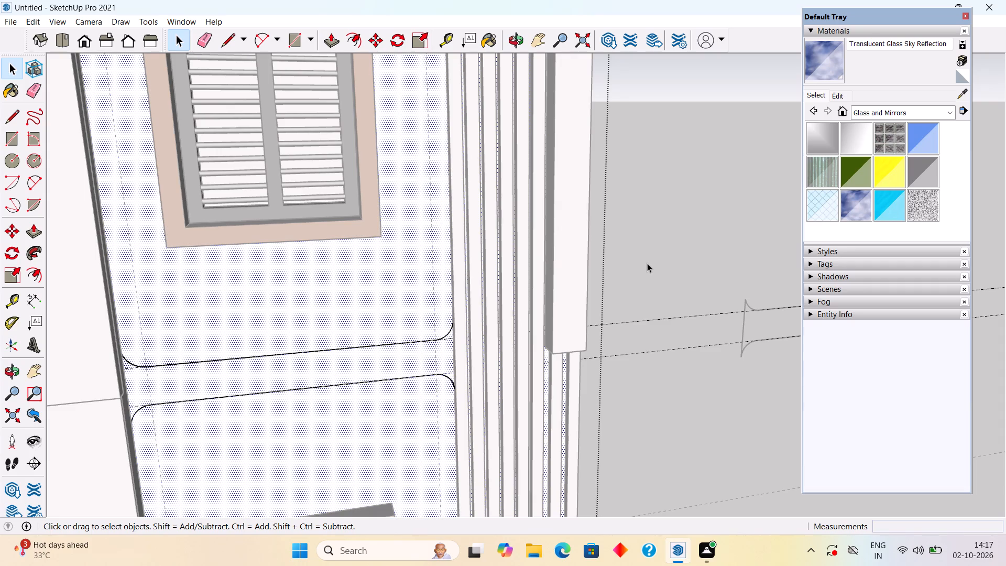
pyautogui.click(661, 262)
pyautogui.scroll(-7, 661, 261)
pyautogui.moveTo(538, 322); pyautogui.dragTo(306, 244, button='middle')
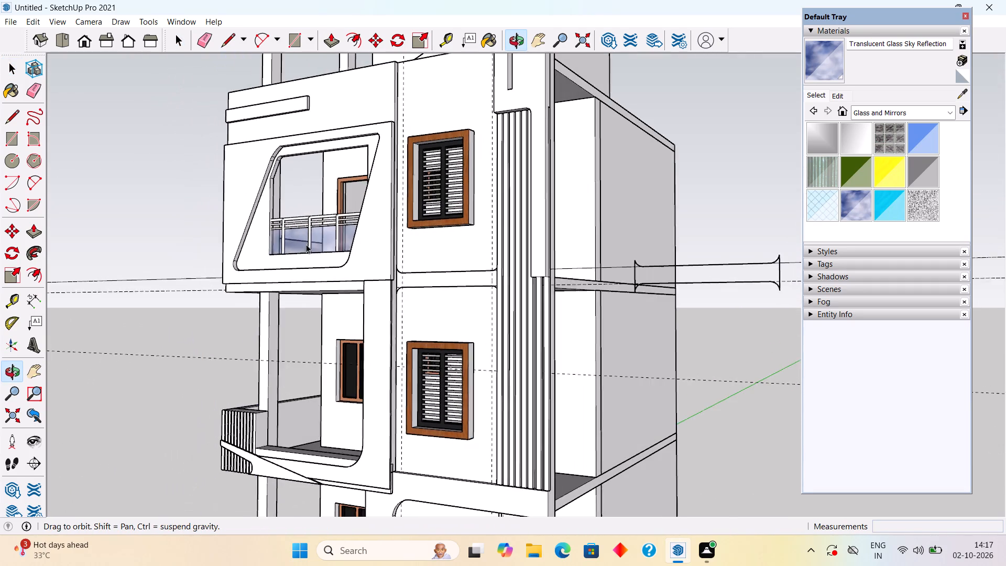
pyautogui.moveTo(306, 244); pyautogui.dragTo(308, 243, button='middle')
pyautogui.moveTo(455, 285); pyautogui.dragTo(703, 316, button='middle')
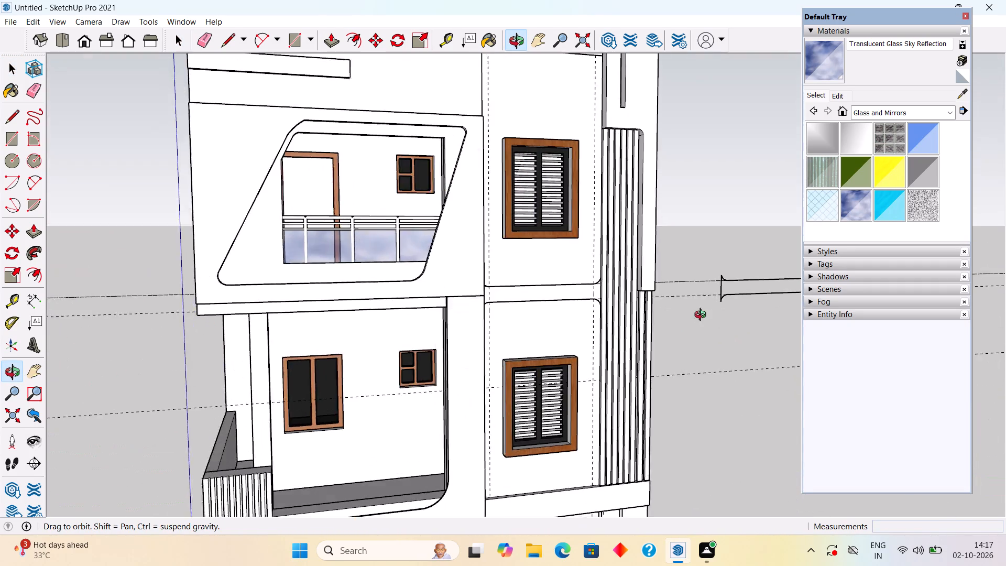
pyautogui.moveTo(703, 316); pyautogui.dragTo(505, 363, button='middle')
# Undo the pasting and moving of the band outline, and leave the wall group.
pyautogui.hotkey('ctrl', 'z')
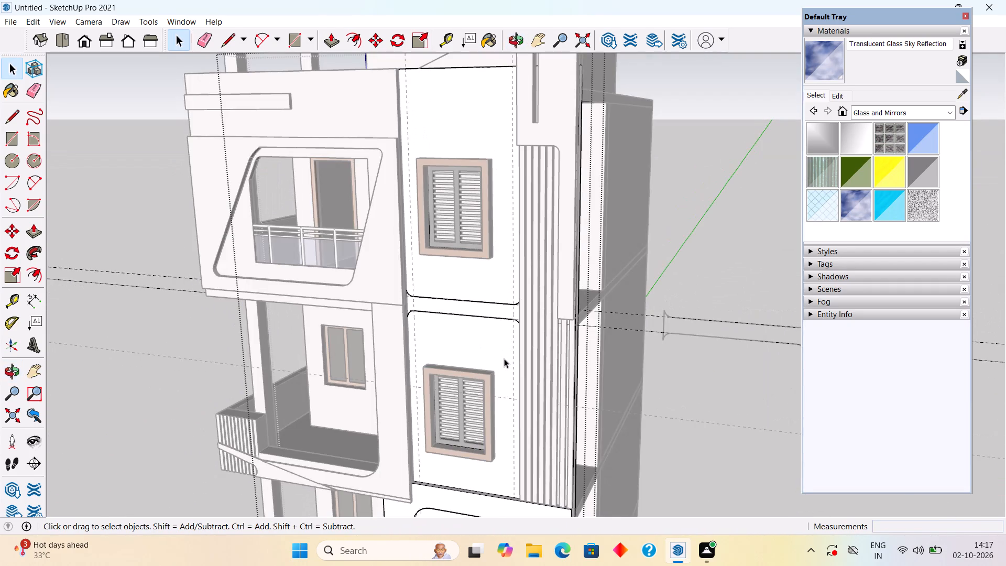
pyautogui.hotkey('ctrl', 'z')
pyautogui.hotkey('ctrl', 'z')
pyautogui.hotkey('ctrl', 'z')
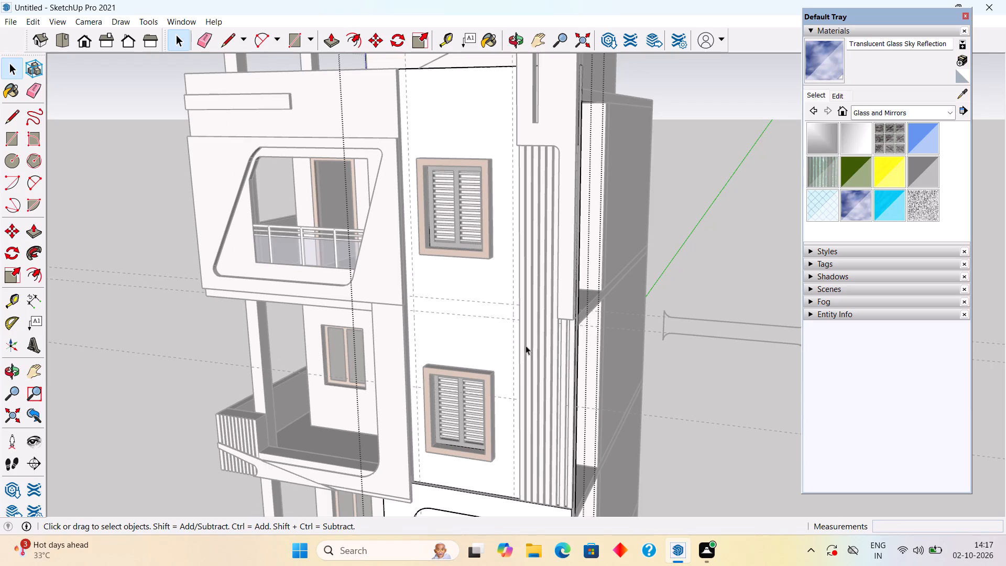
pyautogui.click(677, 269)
# Reopen the wall group and draw a line about 3' 3" along the upper guide, ending at the vertical guide beside the fluted strips.
pyautogui.moveTo(594, 326); pyautogui.dragTo(629, 294, button='middle')
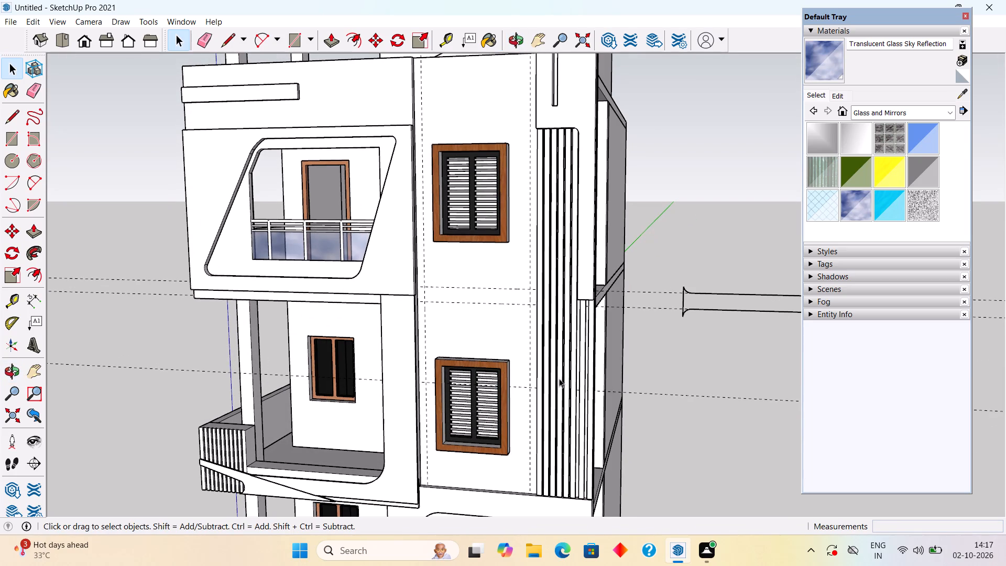
pyautogui.tripleClick(454, 320)
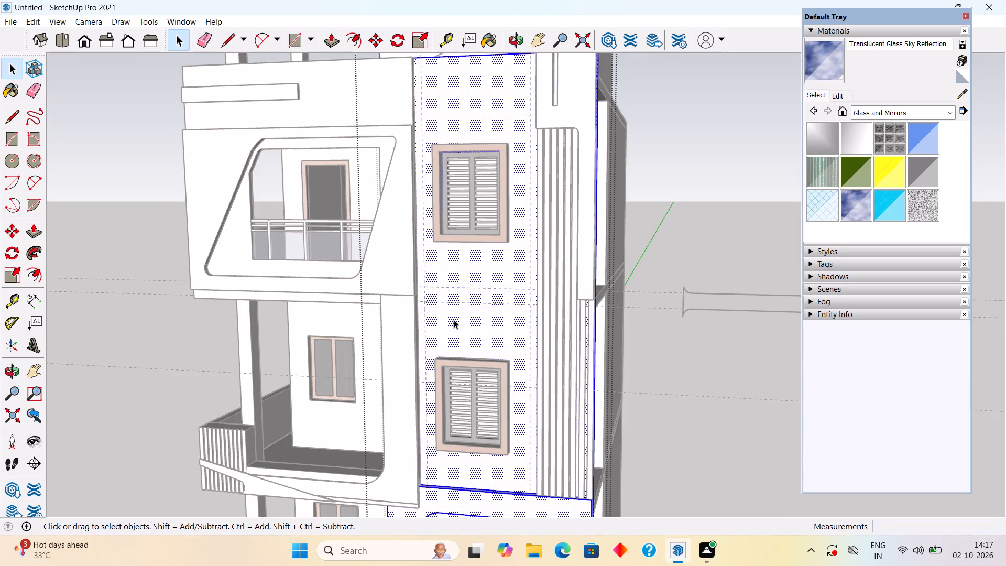
pyautogui.scroll(1, 485, 304)
pyautogui.moveTo(485, 304); pyautogui.dragTo(551, 296, button='middle')
pyautogui.scroll(8, 464, 274)
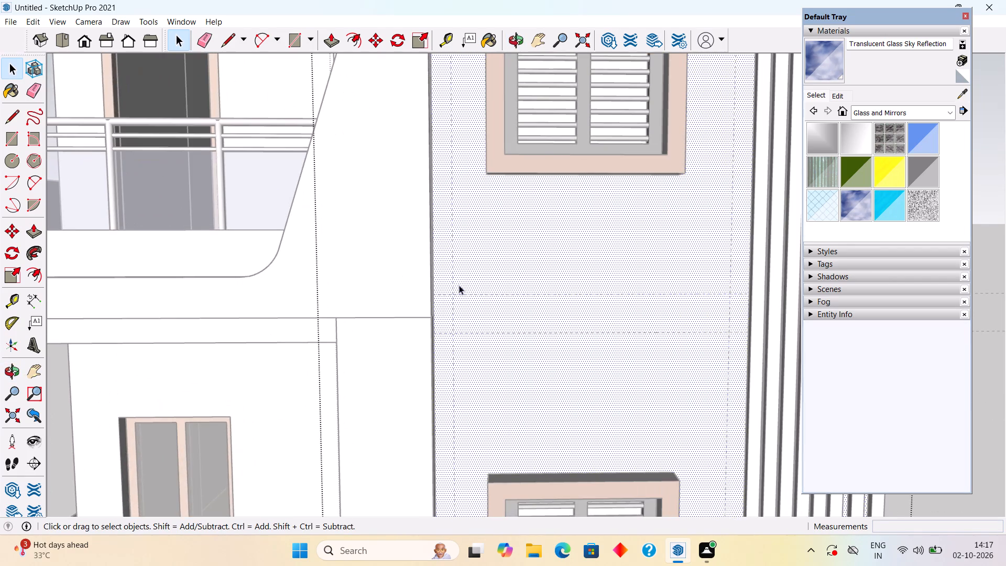
pyautogui.moveTo(464, 286); pyautogui.dragTo(378, 289, button='middle')
pyautogui.press('l')
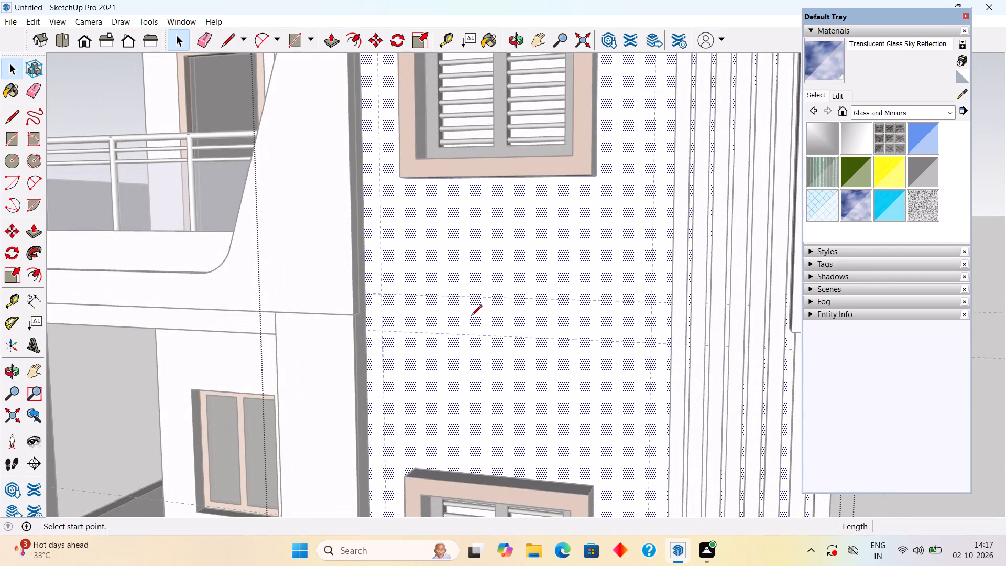
pyautogui.click(482, 298)
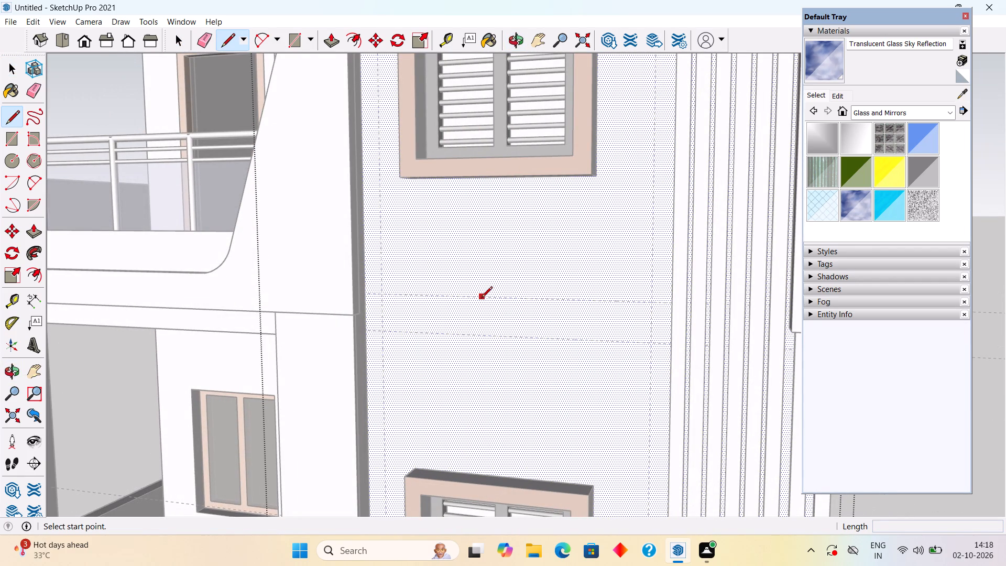
pyautogui.scroll(5, 661, 312)
pyautogui.moveTo(642, 303); pyautogui.dragTo(666, 299, button='middle')
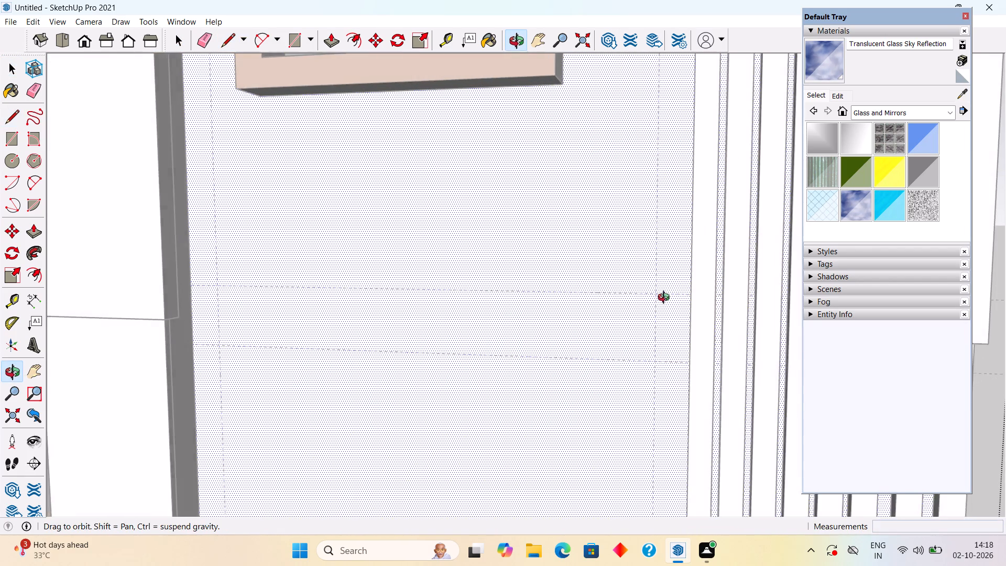
pyautogui.moveTo(666, 299); pyautogui.dragTo(710, 295, button='middle')
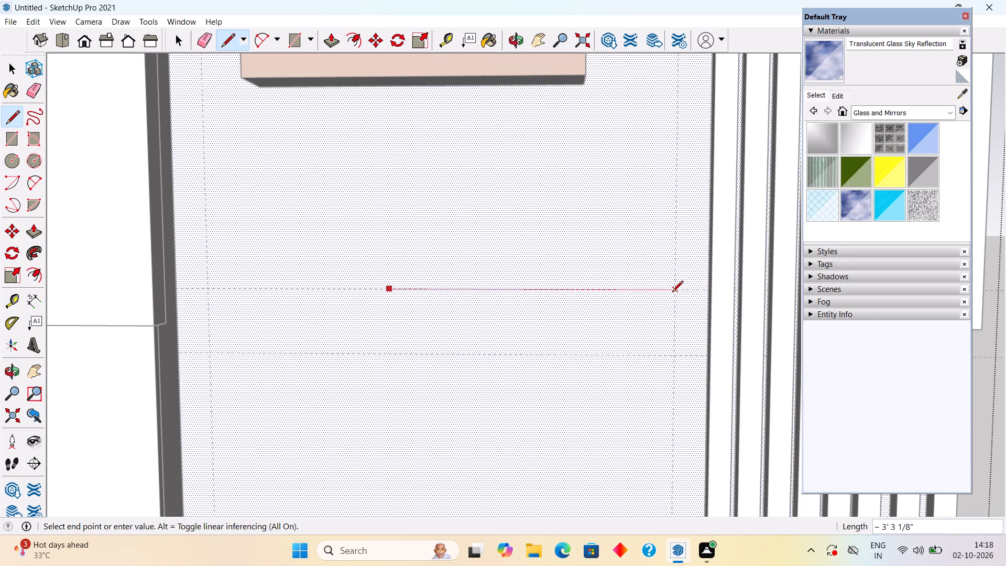
pyautogui.click(672, 292)
# Draw a tangent arc from the upper line's end, curving upward to the wall edge beside the fluted strips.
pyautogui.press('a')
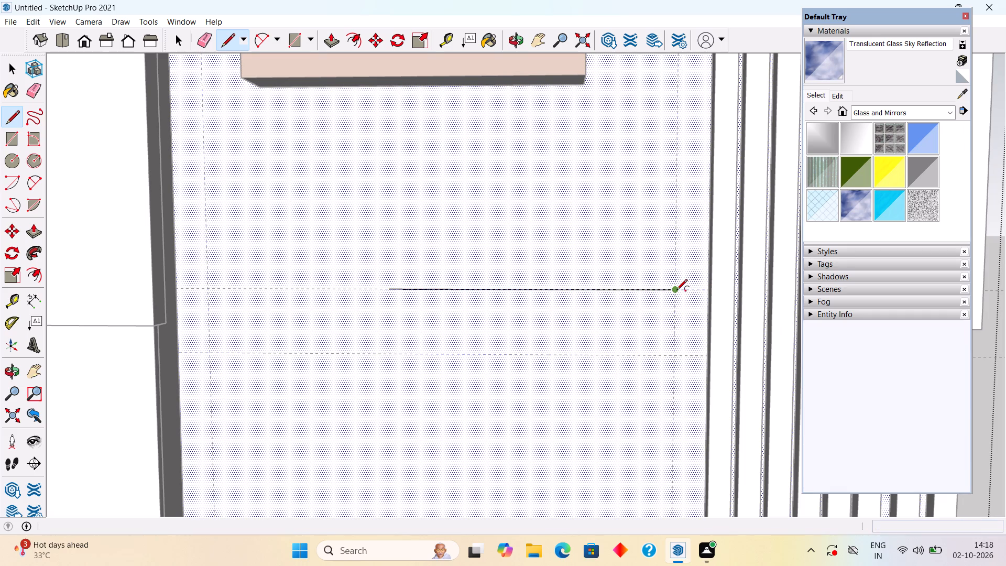
pyautogui.click(676, 291)
pyautogui.moveTo(694, 268); pyautogui.dragTo(762, 294, button='middle')
pyautogui.scroll(4, 742, 283)
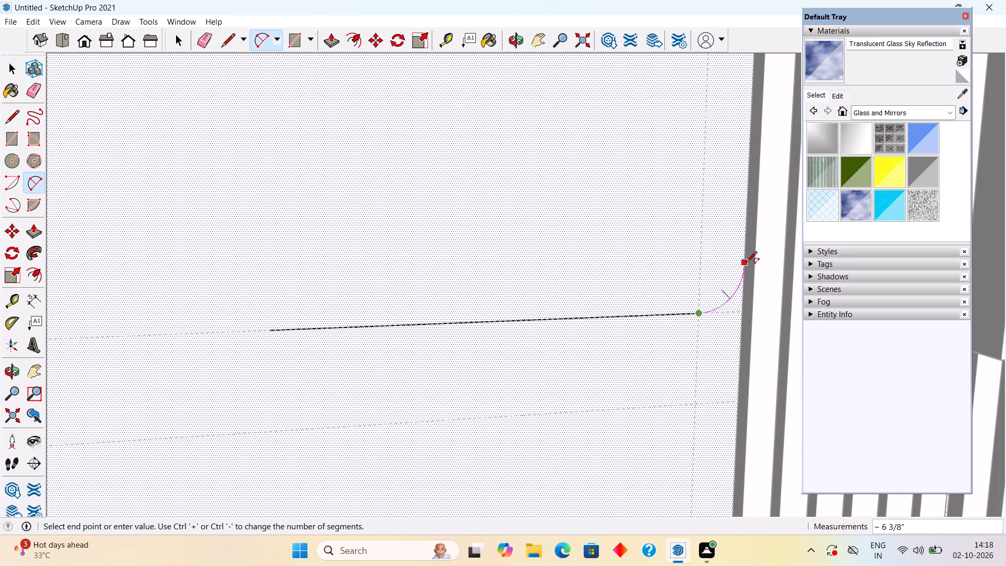
pyautogui.click(746, 263)
pyautogui.click(746, 263)
pyautogui.click(746, 263)
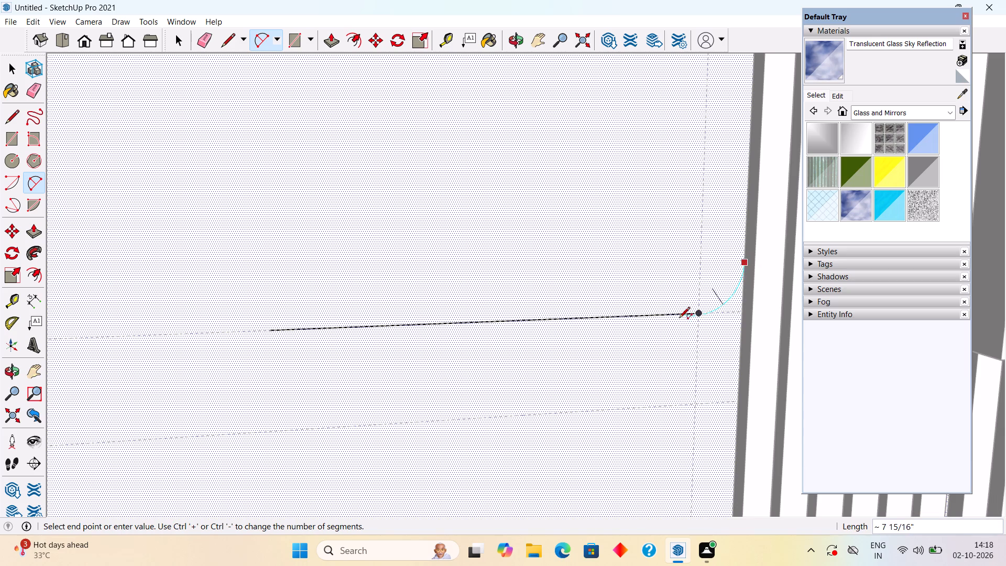
pyautogui.click(697, 316)
pyautogui.click(697, 316)
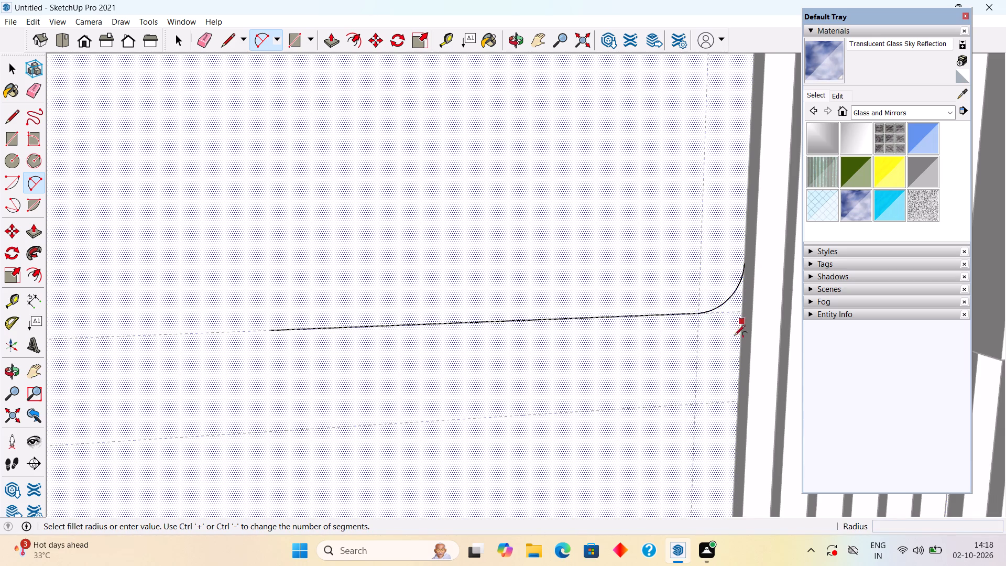
# Draw a line about 2' 11 7/8" along the lower guide, ending at the same vertical guide.
pyautogui.click(699, 403)
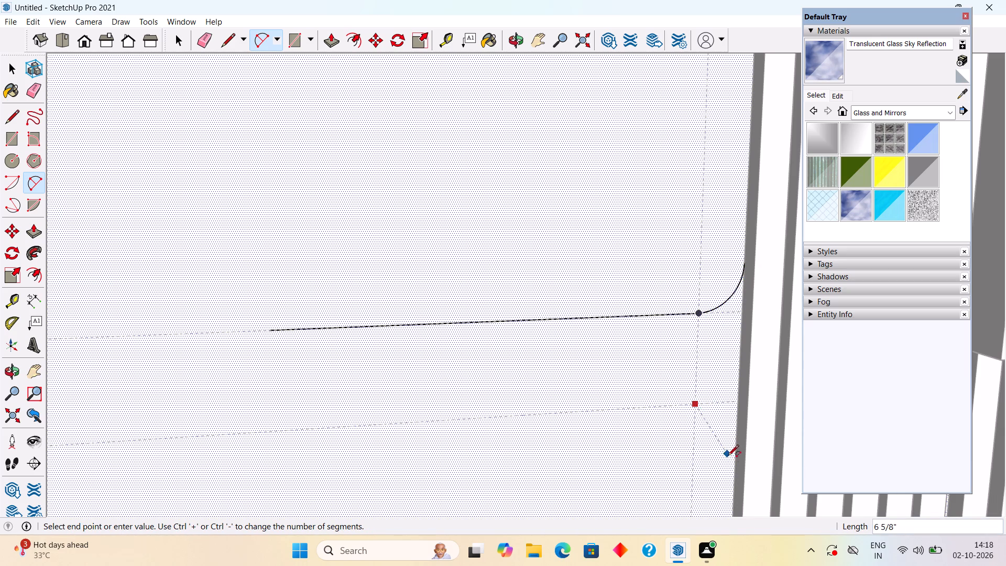
pyautogui.press('space')
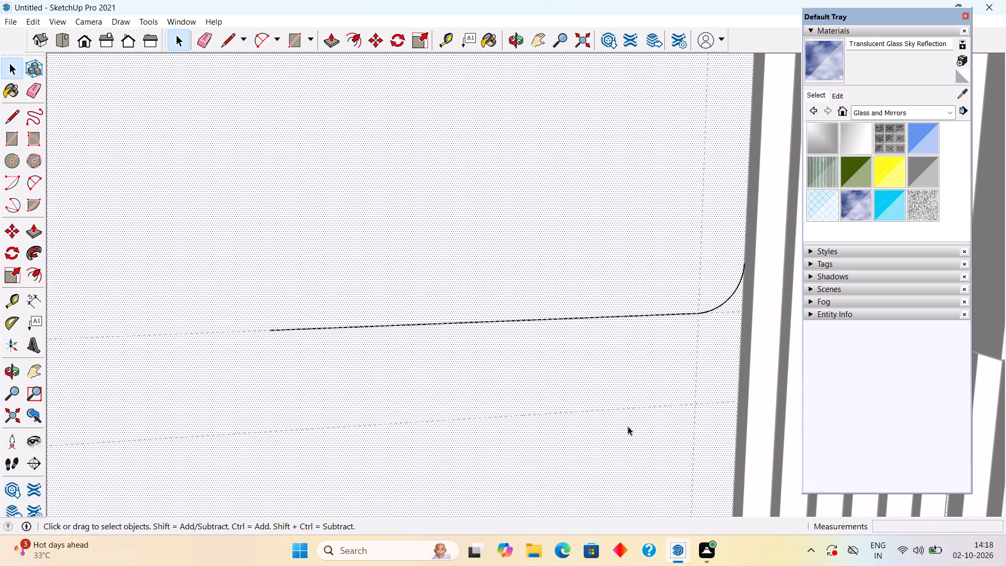
pyautogui.press('l')
pyautogui.click(314, 432)
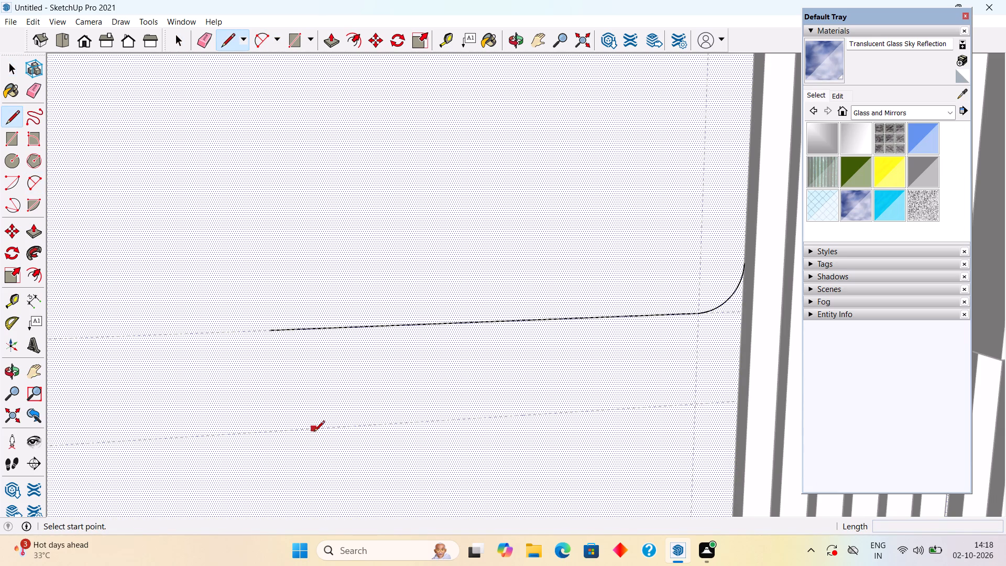
pyautogui.click(693, 407)
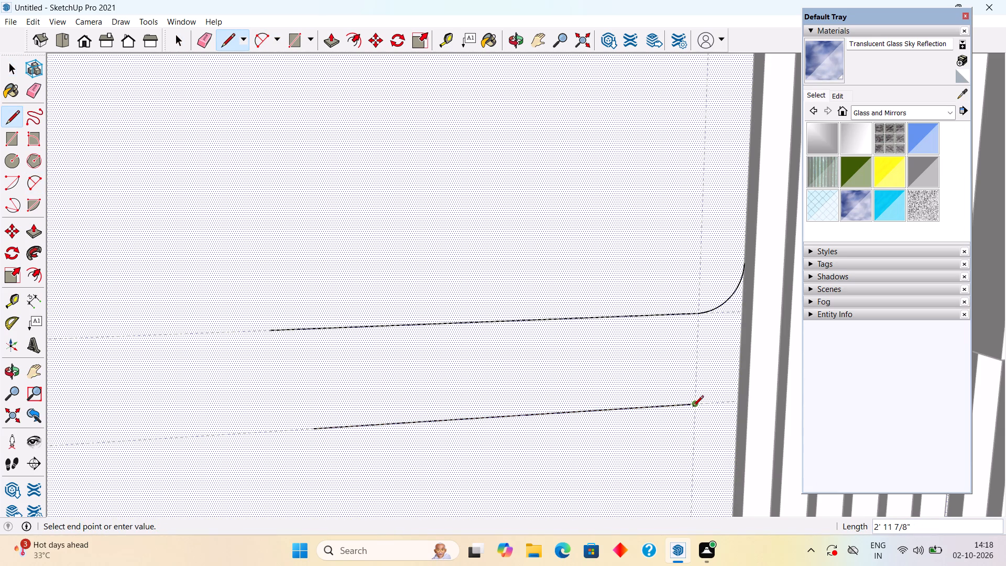
# Draw a tangent arc from the lower line's end, curving downward to the wall edge beside the fluted strips.
pyautogui.press('a')
pyautogui.click(693, 407)
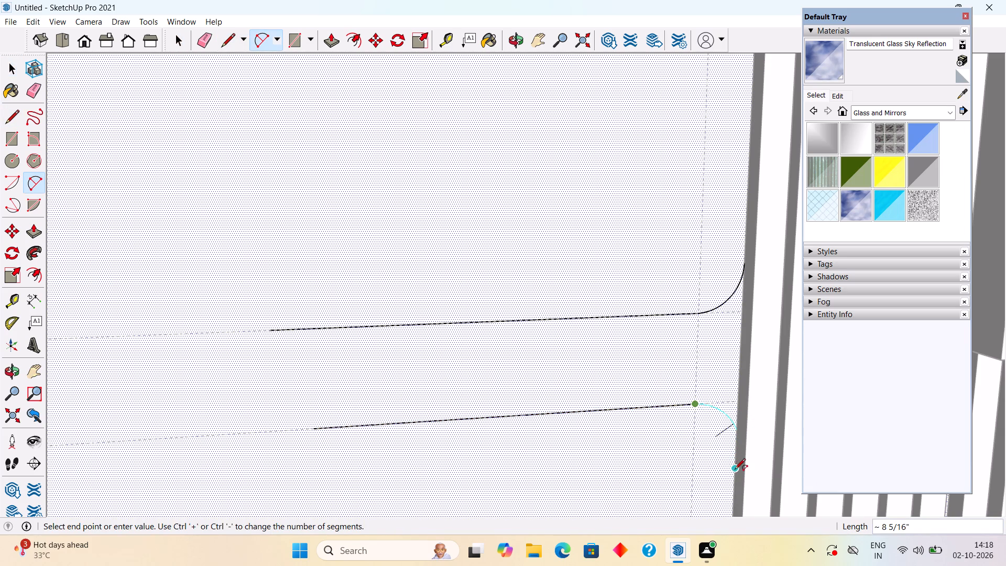
pyautogui.scroll(11, 731, 467)
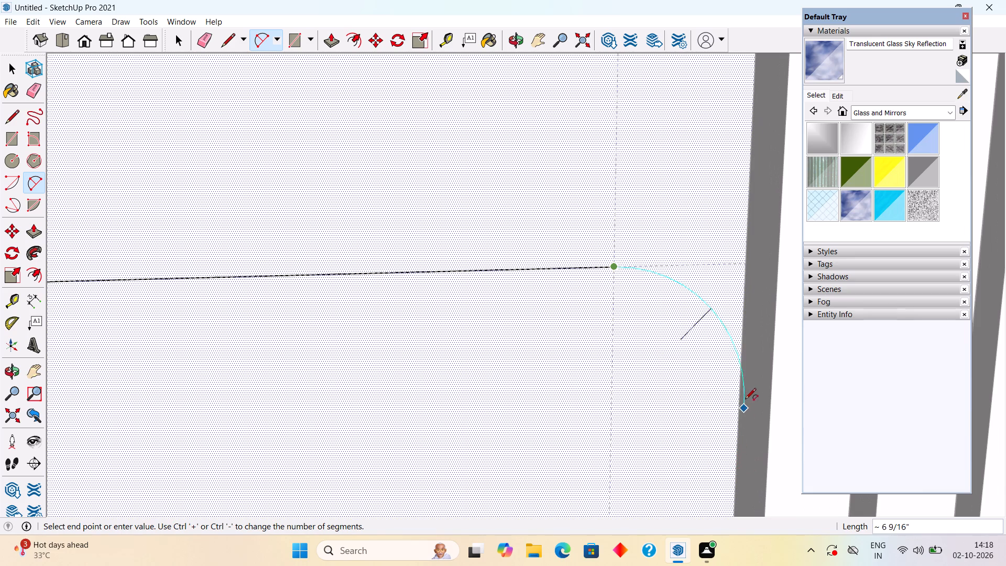
pyautogui.click(741, 361)
pyautogui.click(741, 361)
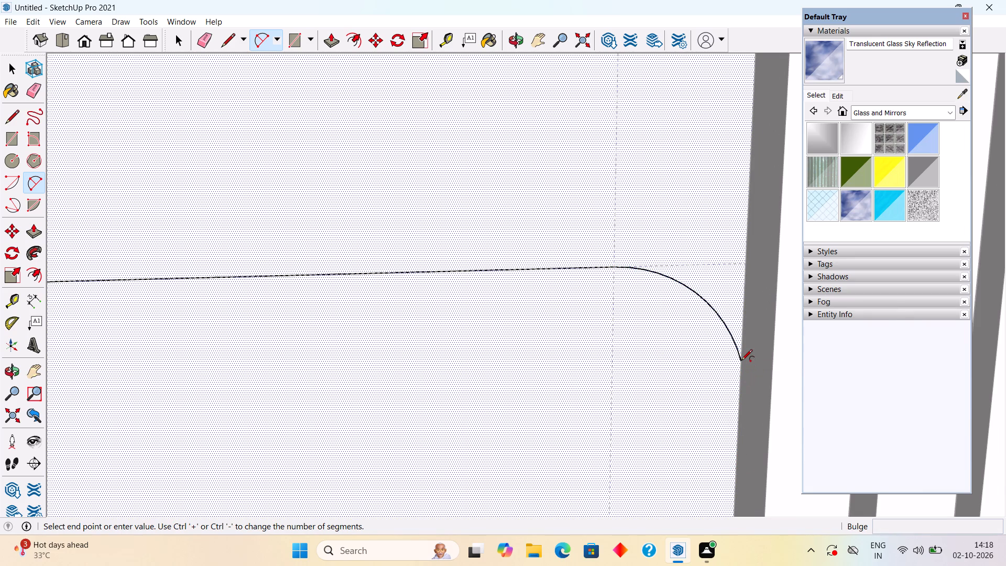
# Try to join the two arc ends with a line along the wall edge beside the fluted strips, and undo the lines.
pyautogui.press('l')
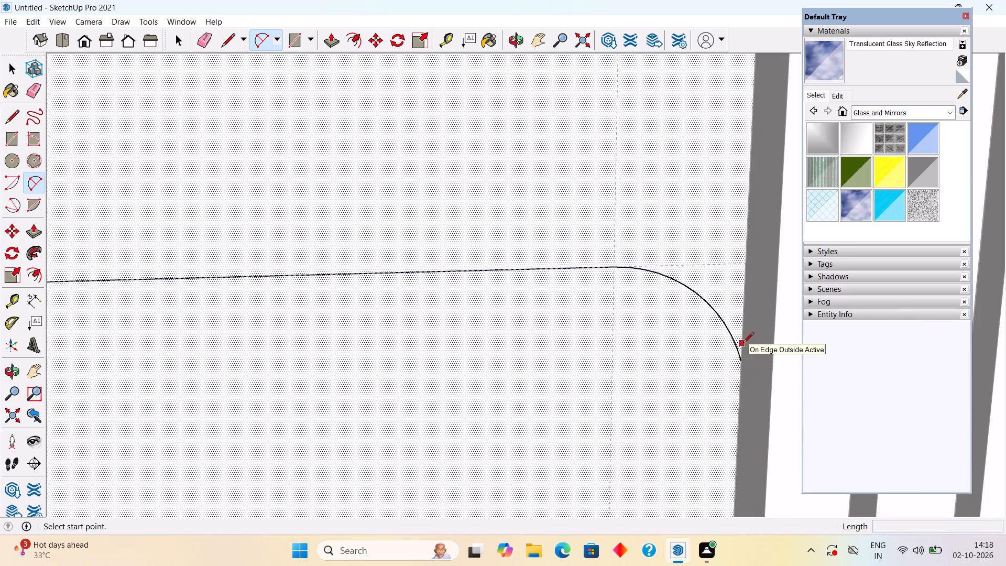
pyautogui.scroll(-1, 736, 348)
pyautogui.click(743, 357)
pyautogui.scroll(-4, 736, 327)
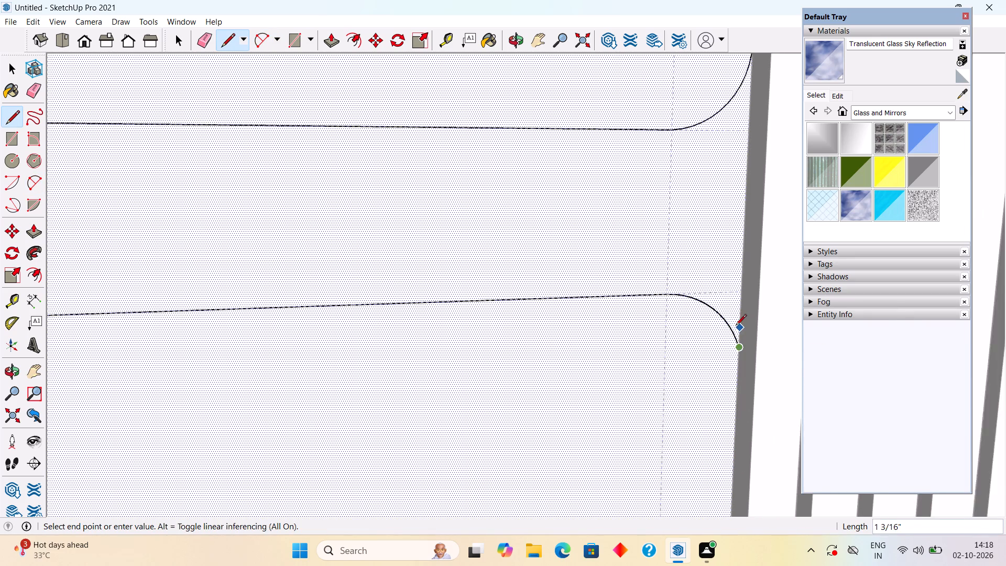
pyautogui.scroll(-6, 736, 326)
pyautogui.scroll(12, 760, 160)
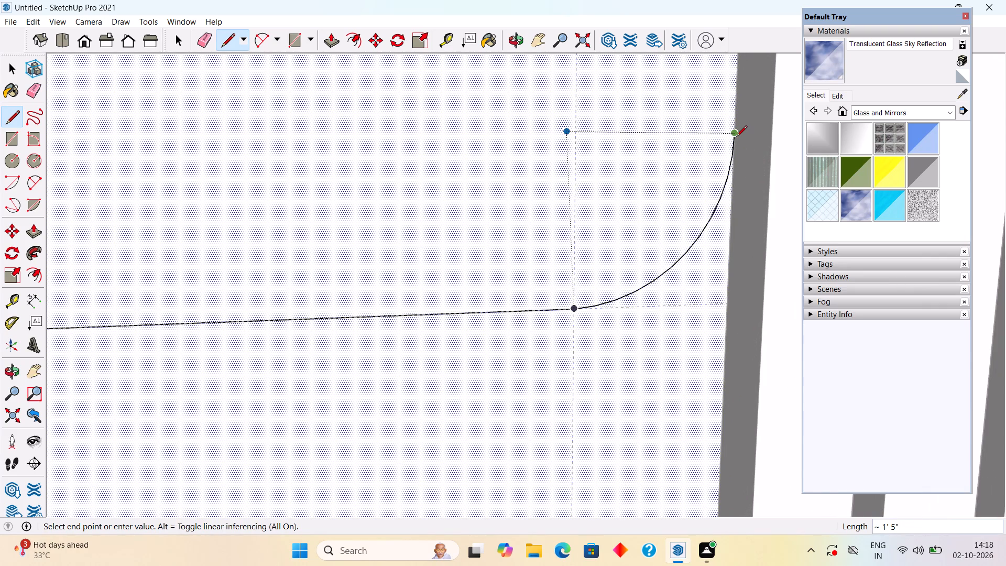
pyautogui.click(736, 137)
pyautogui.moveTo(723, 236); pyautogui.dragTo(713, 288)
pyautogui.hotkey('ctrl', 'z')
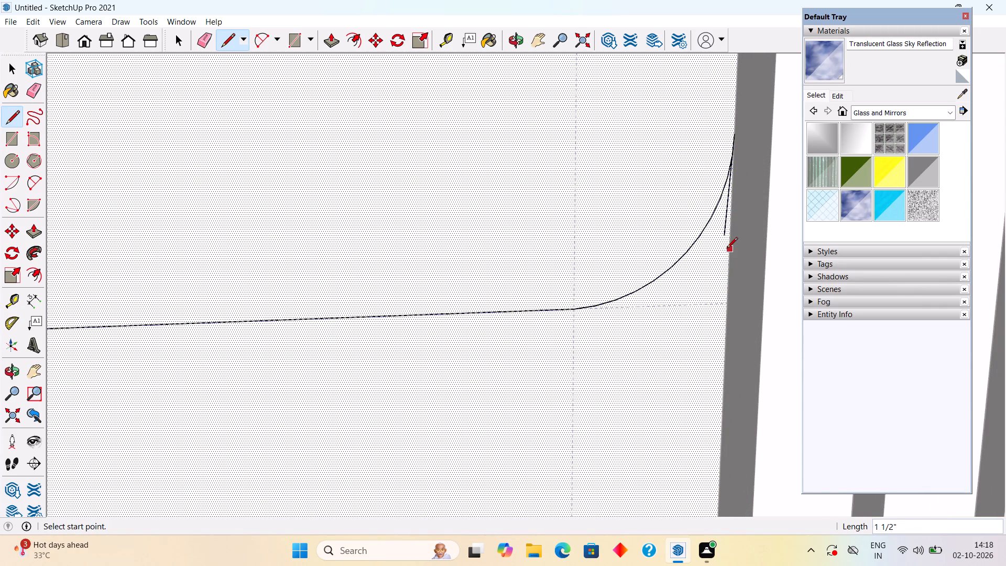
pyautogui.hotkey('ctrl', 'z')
# Draw a line about 1' 5" along the wall edge beside the fluted strips, from the upper arc's end to the lower arc's end.
pyautogui.click(732, 137)
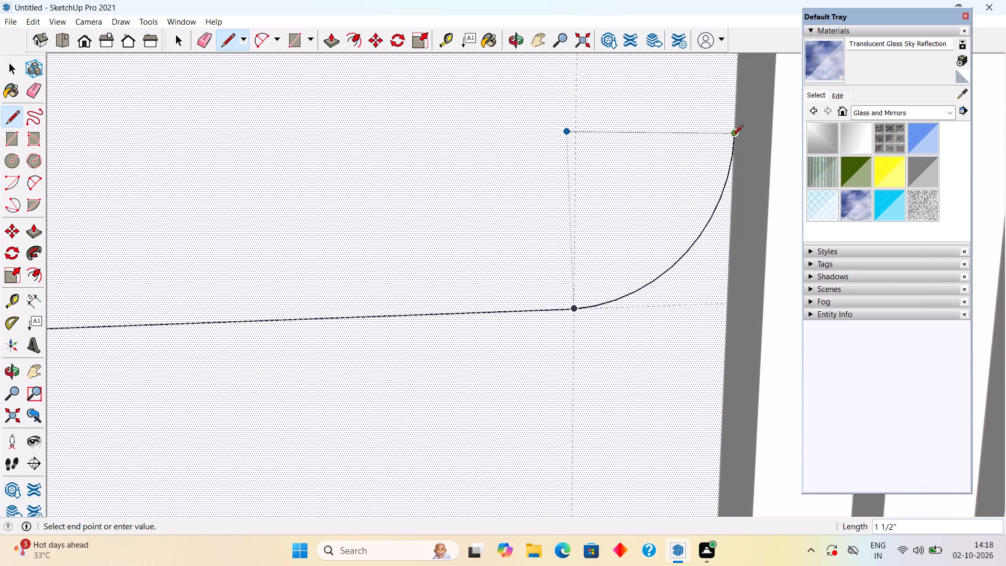
pyautogui.scroll(-9, 736, 319)
pyautogui.scroll(6, 721, 476)
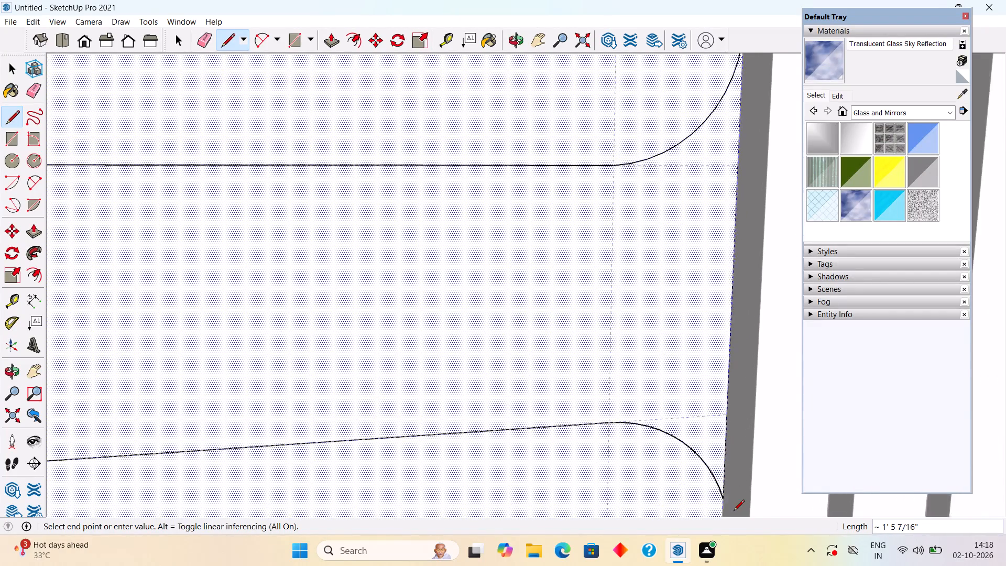
pyautogui.scroll(7, 734, 511)
pyautogui.click(717, 489)
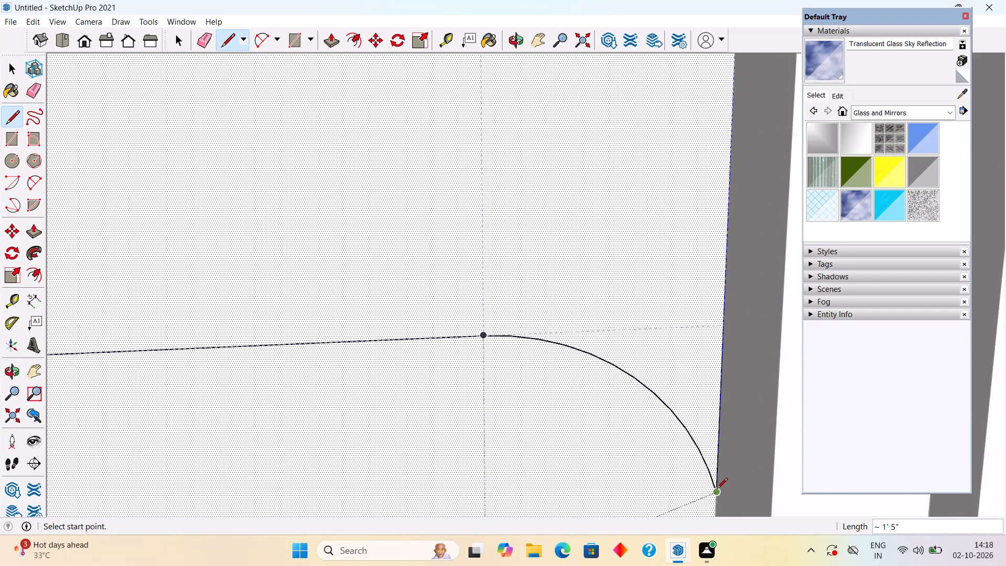
pyautogui.press('space')
pyautogui.moveTo(731, 363); pyautogui.dragTo(785, 326, button='middle')
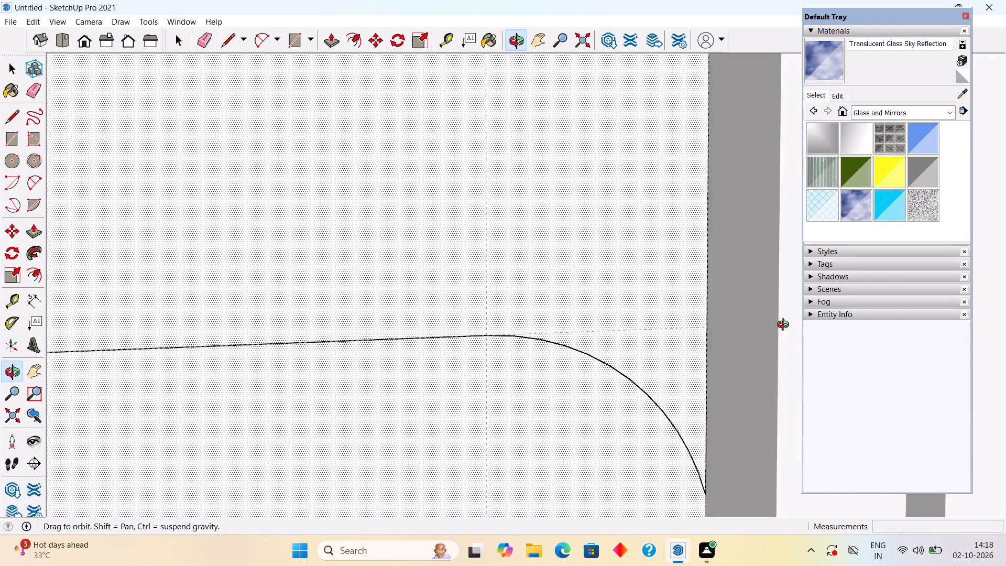
pyautogui.moveTo(785, 326); pyautogui.dragTo(824, 326, button='middle')
pyautogui.scroll(8, 651, 448)
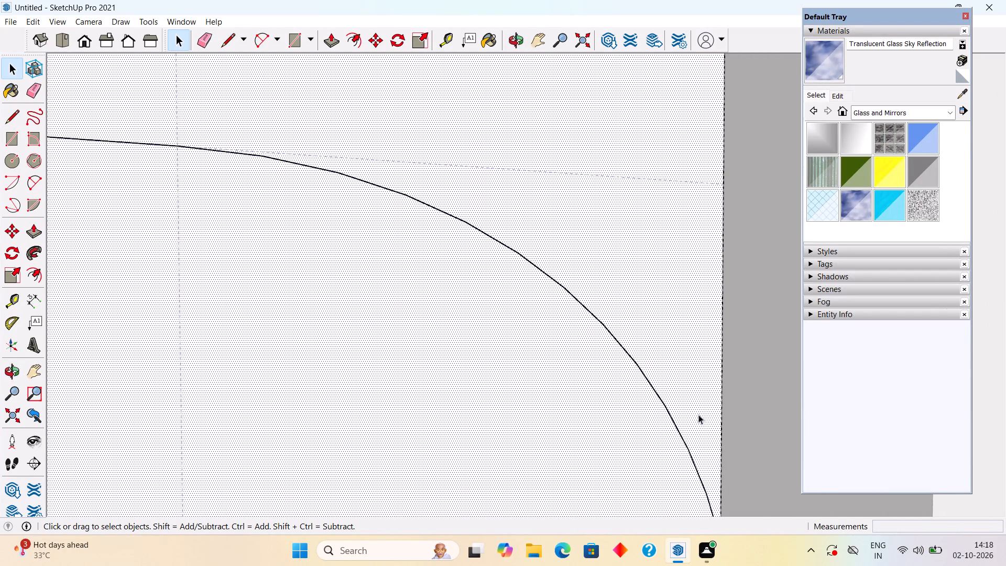
pyautogui.click(697, 408)
# Extend the upper line about 2' 1 3/8" along its guide to the vertical guide near the opposite wall edge.
pyautogui.scroll(-19, 697, 408)
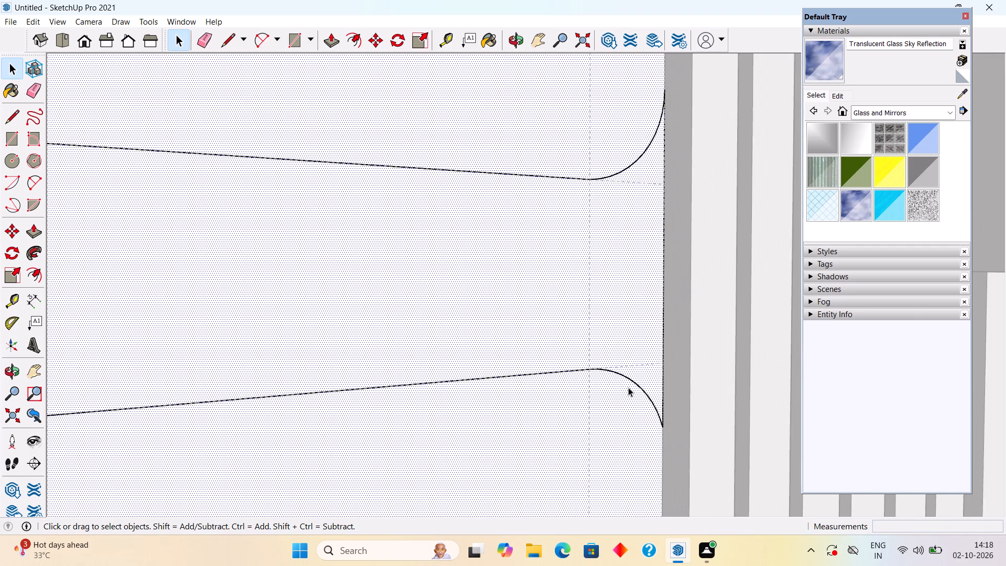
pyautogui.keyDown('shift'); pyautogui.moveTo(627, 388); pyautogui.dragTo(795, 368, button='middle'); pyautogui.keyUp('shift')
pyautogui.keyDown('shift'); pyautogui.scroll(-15, 795, 368); pyautogui.keyUp('shift')
pyautogui.scroll(-9, 204, 358)
pyautogui.moveTo(144, 367); pyautogui.dragTo(1, 369, button='middle')
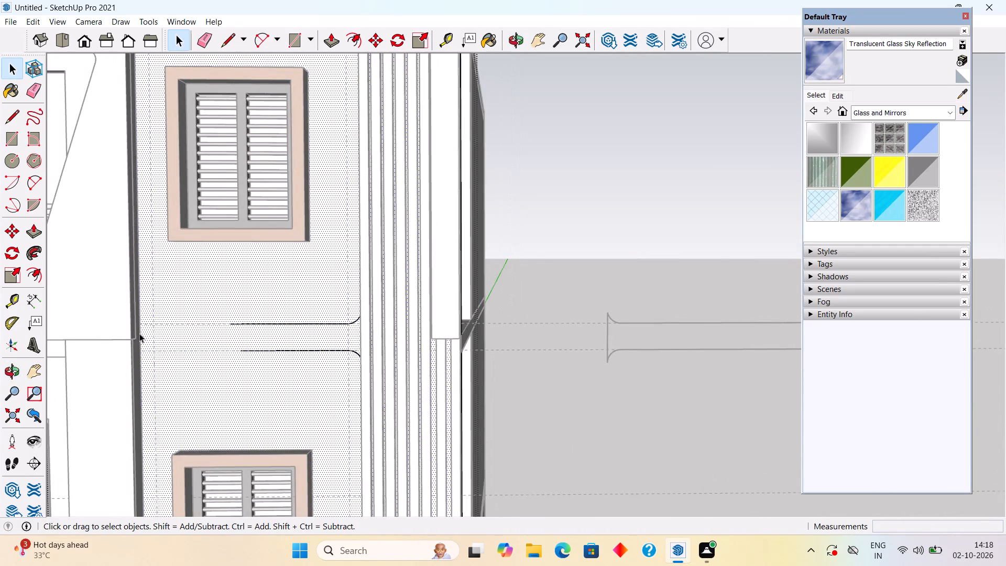
pyautogui.scroll(15, 139, 333)
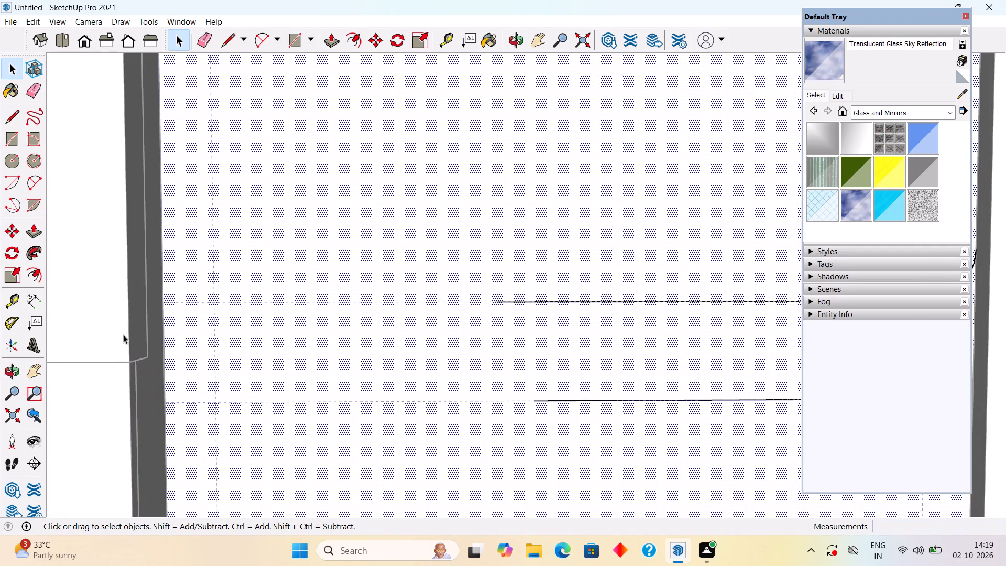
pyautogui.press('l')
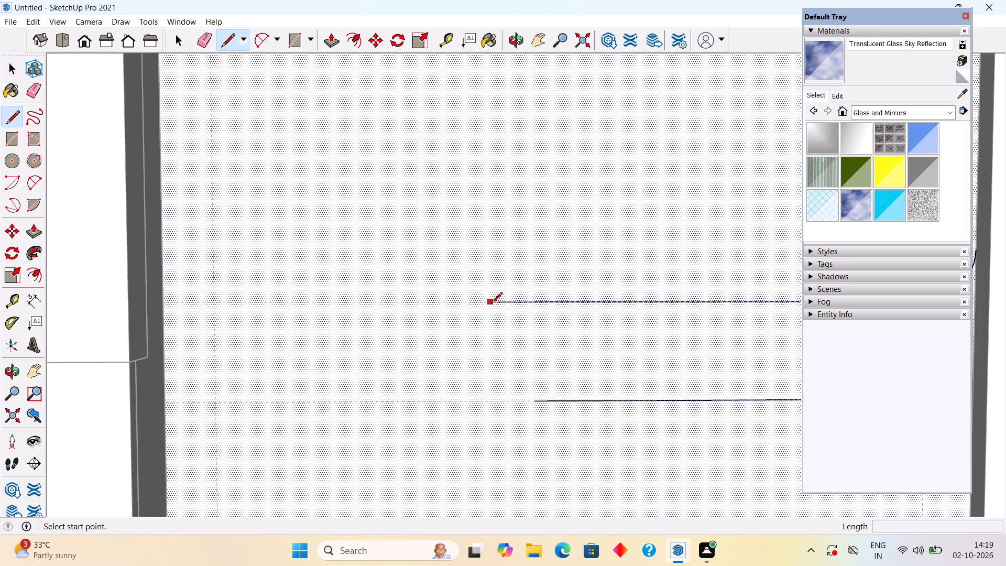
pyautogui.click(501, 304)
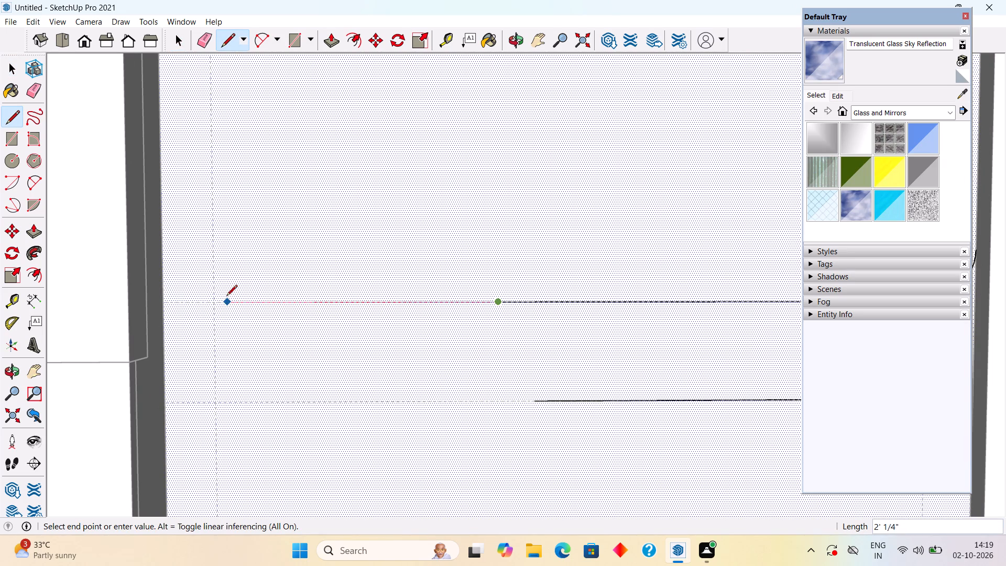
pyautogui.click(212, 303)
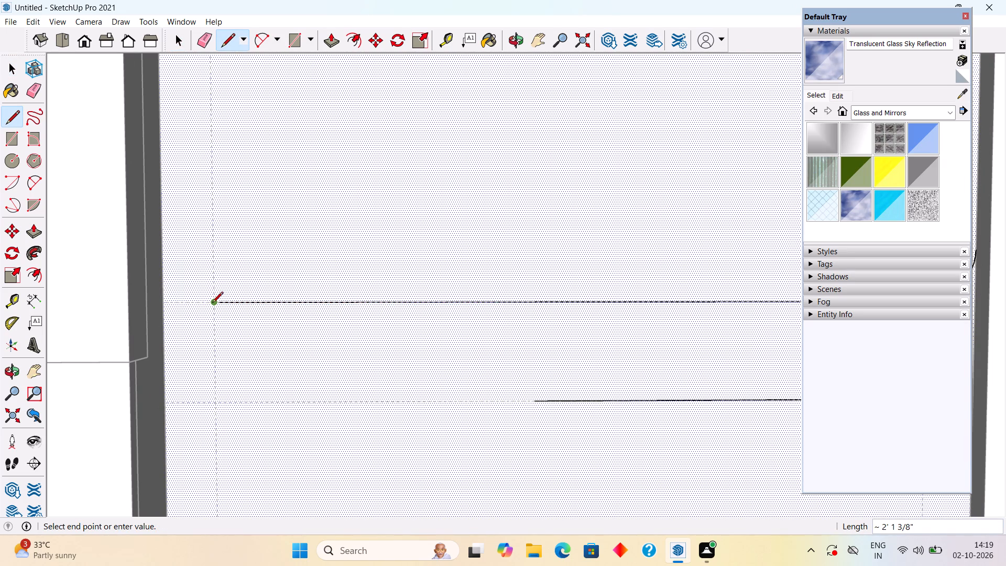
# Draw a tangent arc from the extended upper line's end, curving upward to the wall edge opposite the fluted strips.
pyautogui.press('a')
pyautogui.click(212, 303)
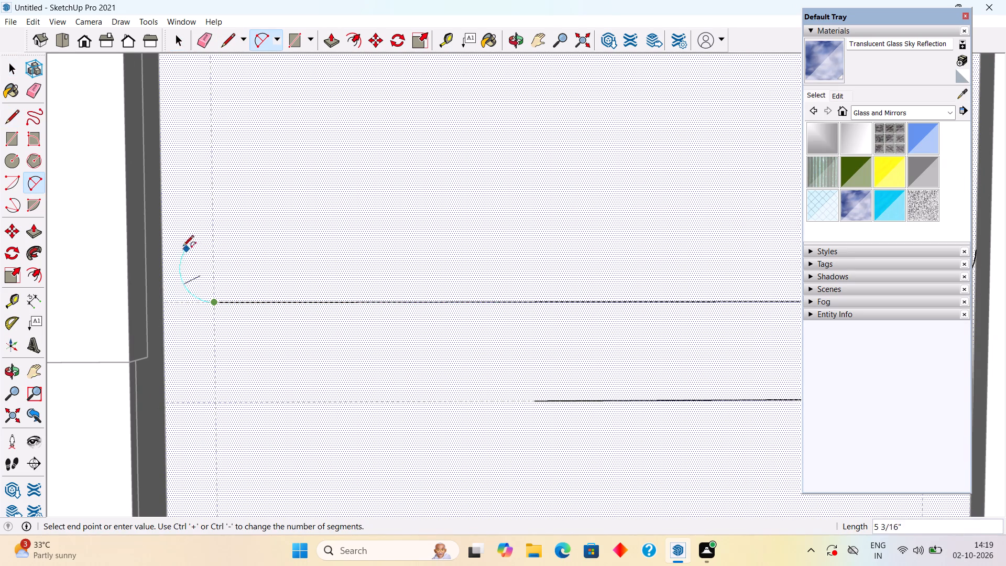
pyautogui.scroll(10, 185, 237)
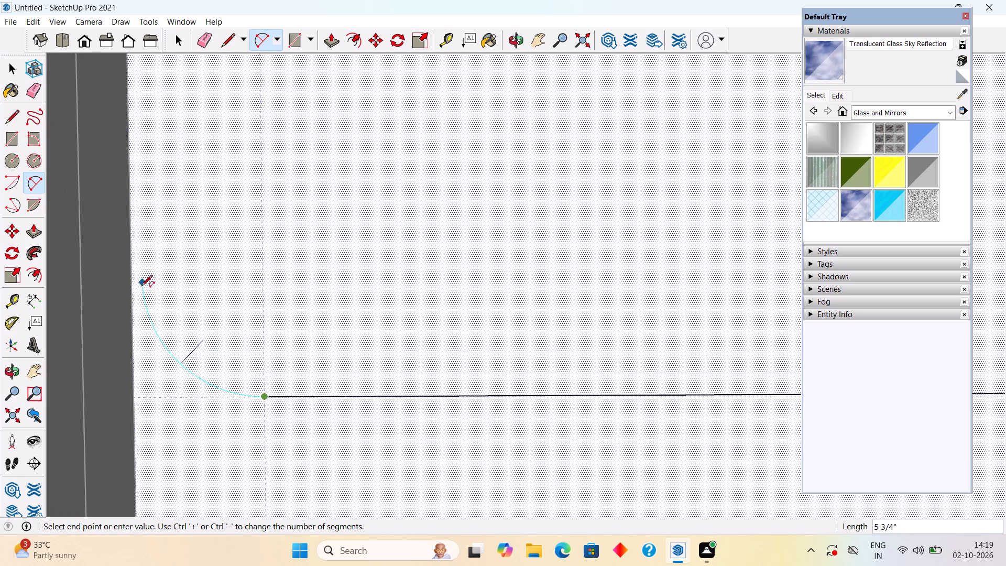
pyautogui.doubleClick(132, 290)
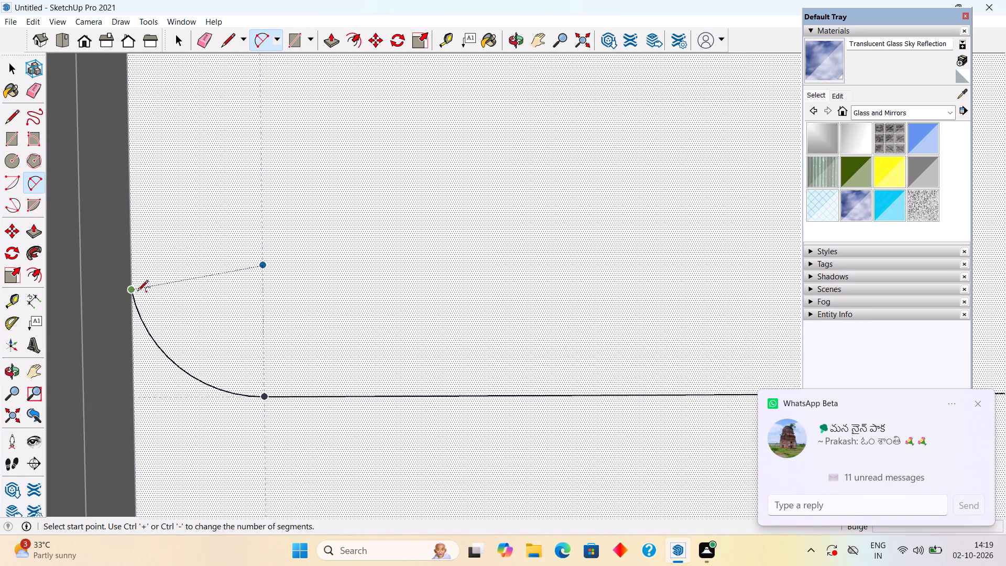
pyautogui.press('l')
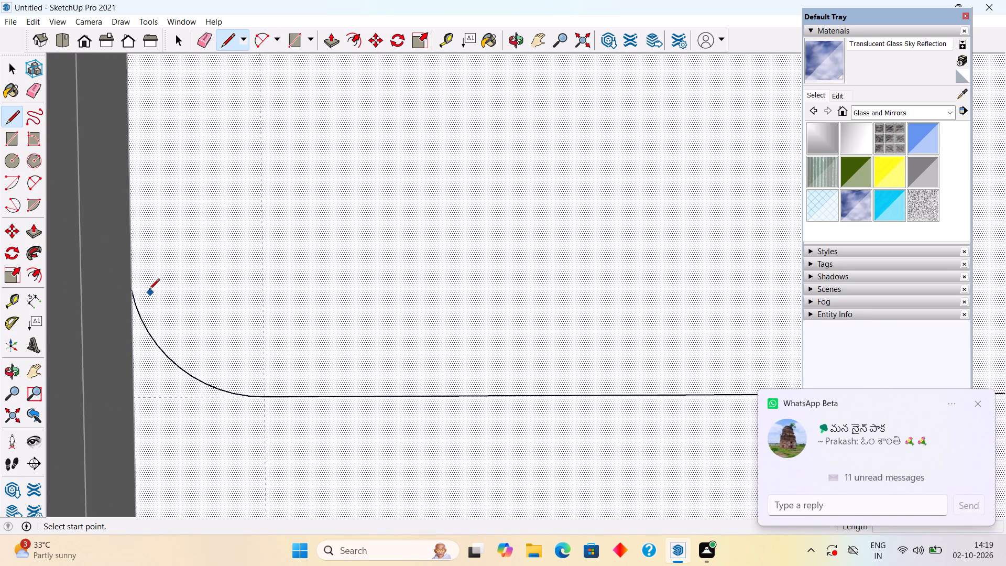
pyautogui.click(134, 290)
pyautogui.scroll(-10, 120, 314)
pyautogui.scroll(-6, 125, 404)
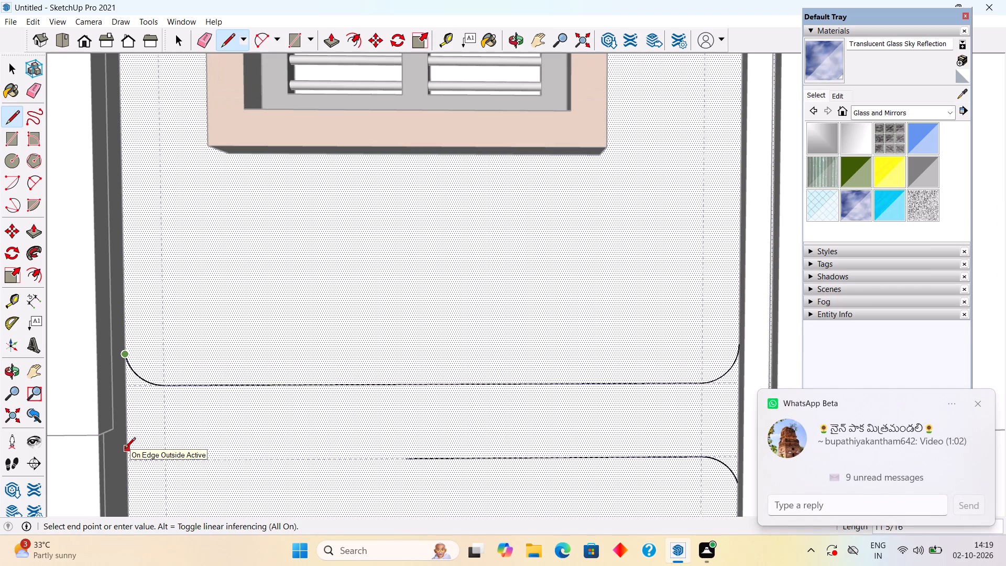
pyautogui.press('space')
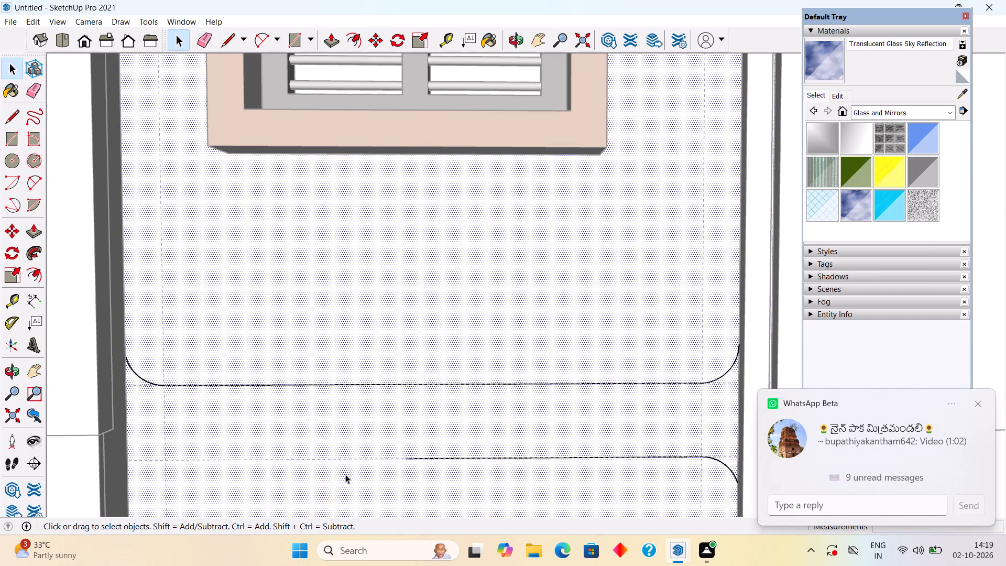
# Extend the lower line 2' 4 5/8" along its guide to the vertical guide near the wall edge opposite the fluted strips.
pyautogui.press('l')
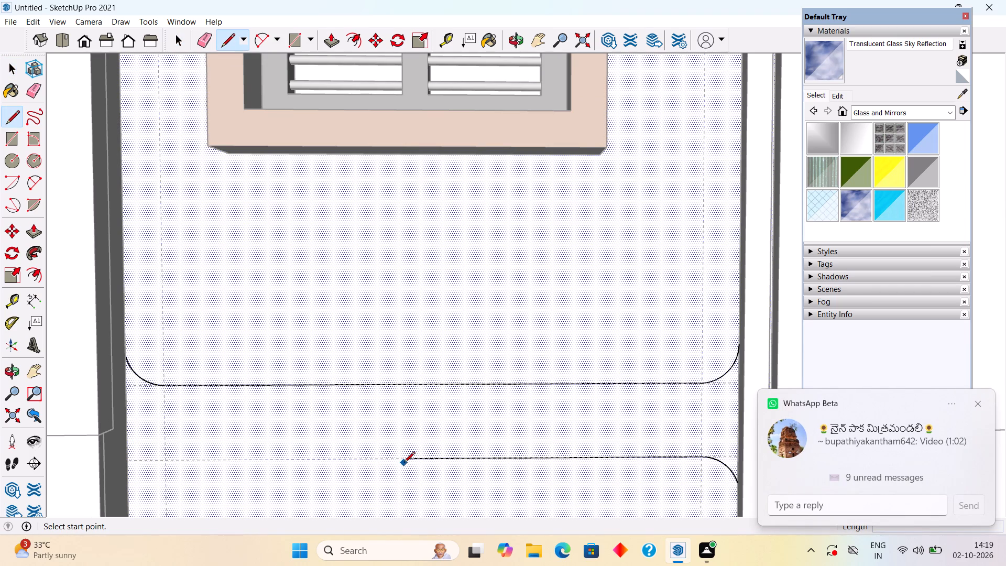
pyautogui.click(407, 460)
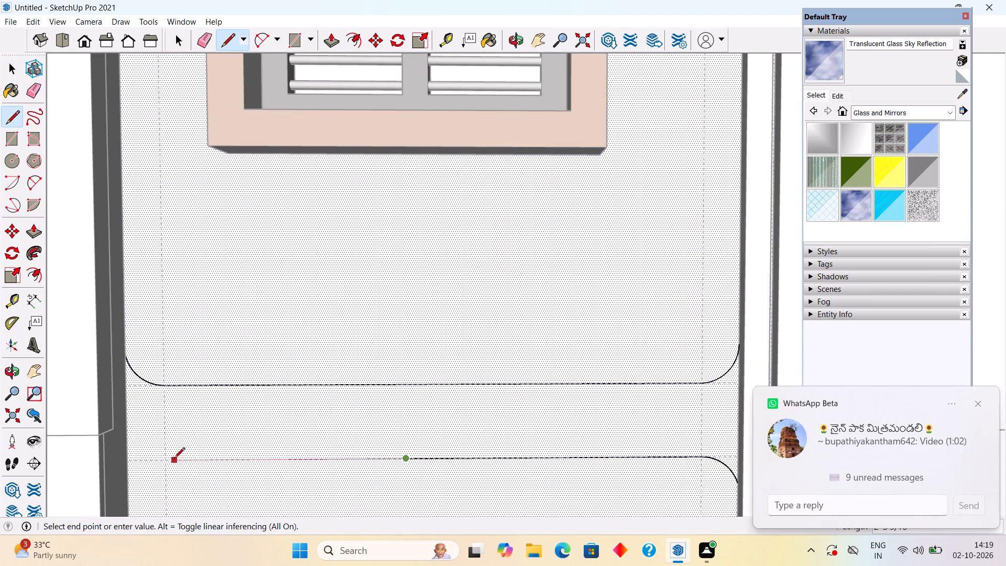
pyautogui.click(164, 460)
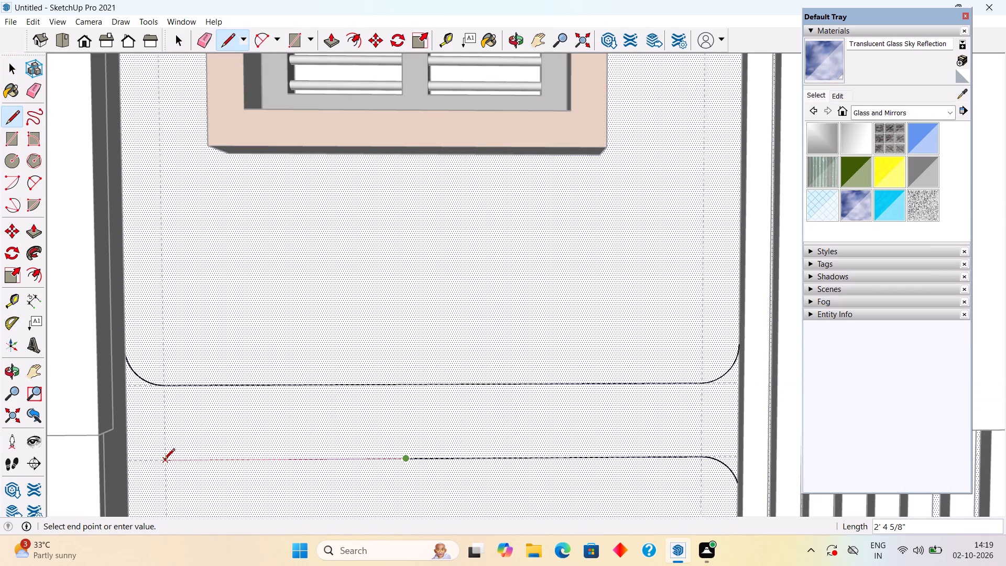
# Draw a tangent arc from the extended lower line's end, curving downward to the wall edge opposite the fluted strips.
pyautogui.press('a')
pyautogui.click(166, 463)
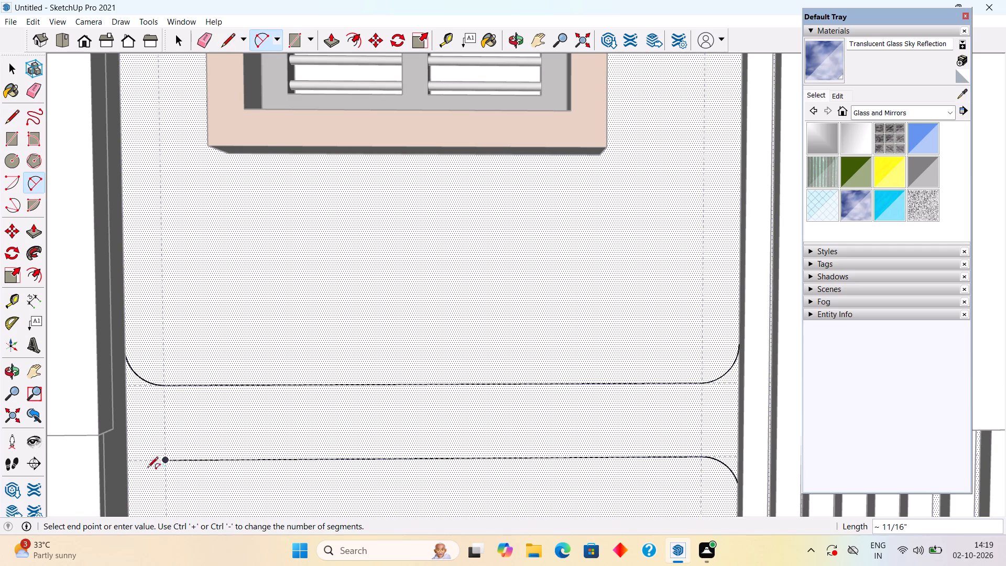
pyautogui.scroll(6, 131, 504)
pyautogui.scroll(-1, 131, 504)
pyautogui.scroll(9, 131, 504)
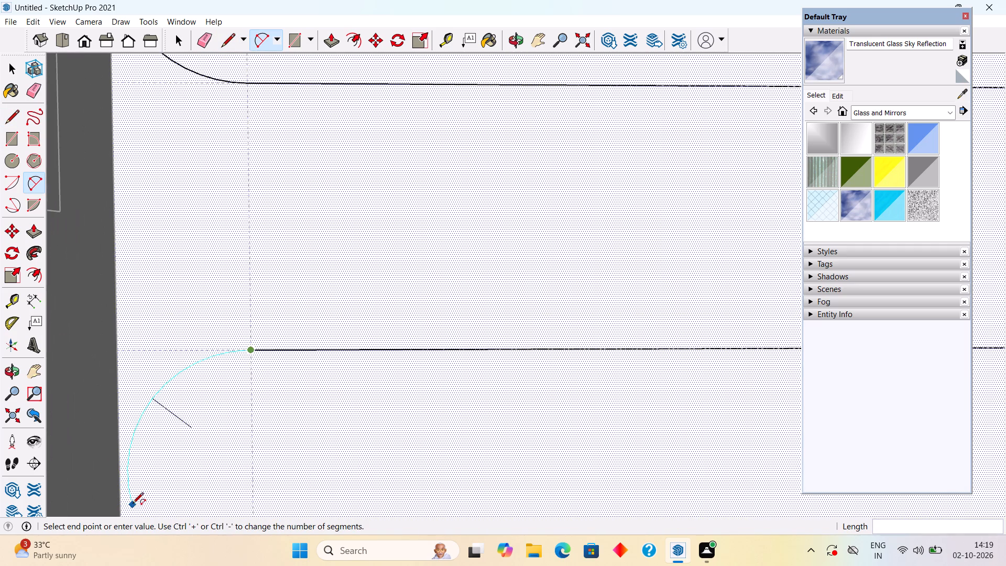
pyautogui.click(119, 447)
pyautogui.click(119, 447)
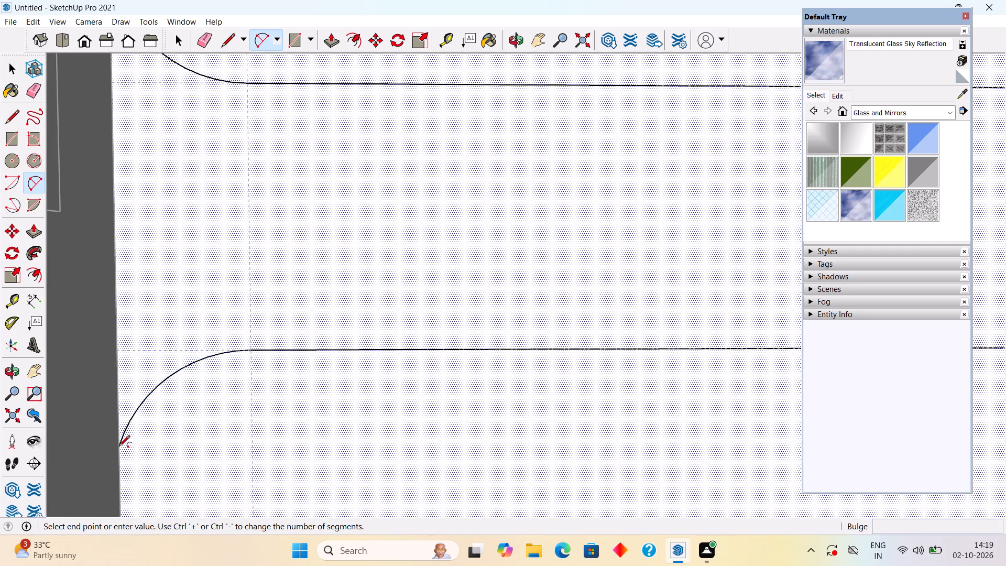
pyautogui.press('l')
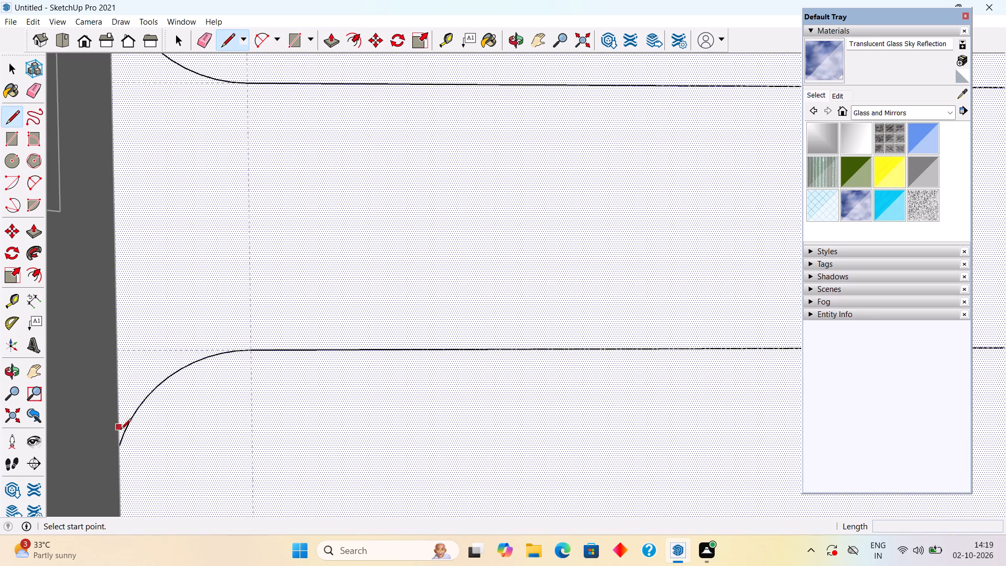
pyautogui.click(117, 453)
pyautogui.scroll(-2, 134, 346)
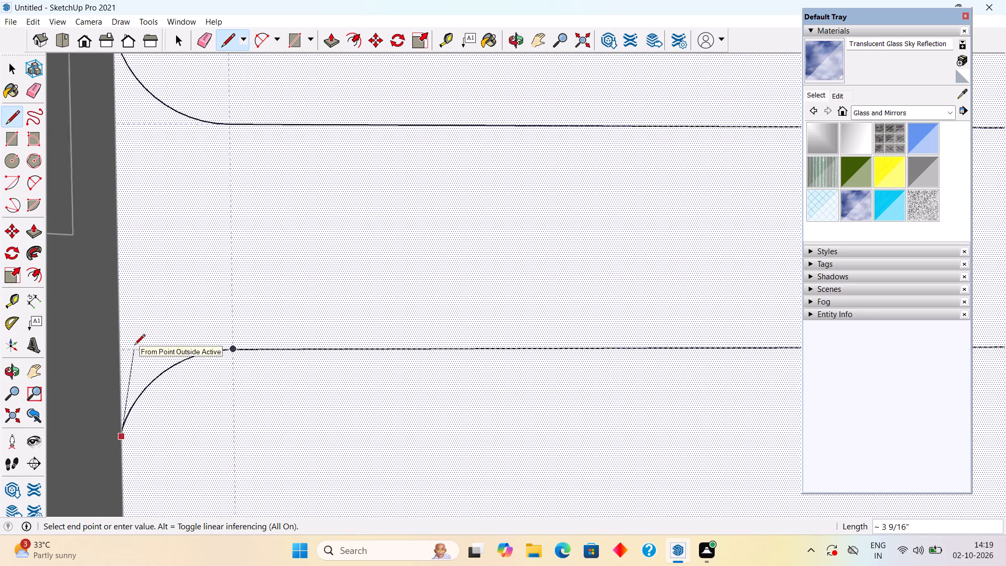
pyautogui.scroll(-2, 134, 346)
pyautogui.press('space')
# Close the band outline with a line about 1' 4 1/16" long along the wall edge, joining the lower and upper arc ends.
pyautogui.press('l')
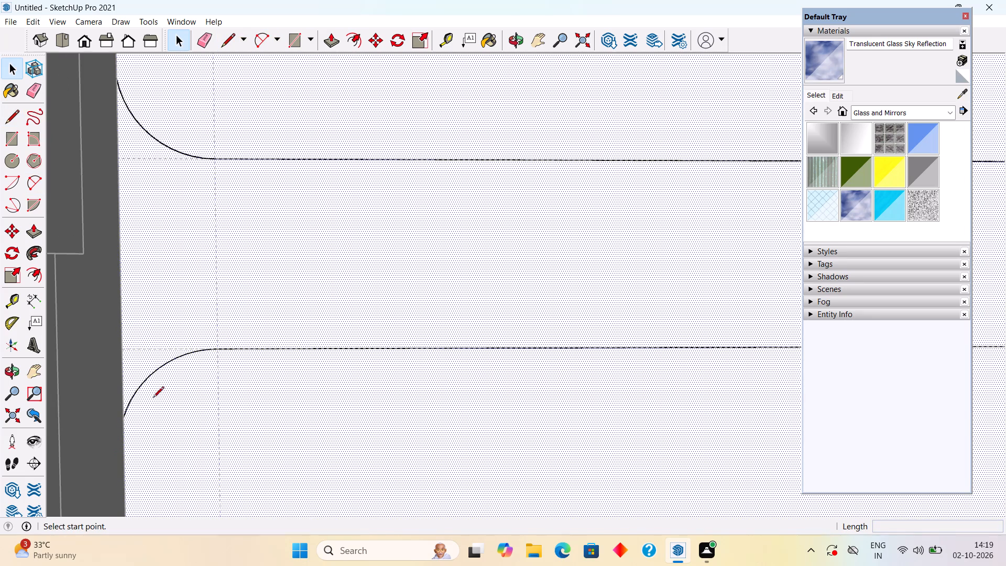
pyautogui.scroll(10, 121, 434)
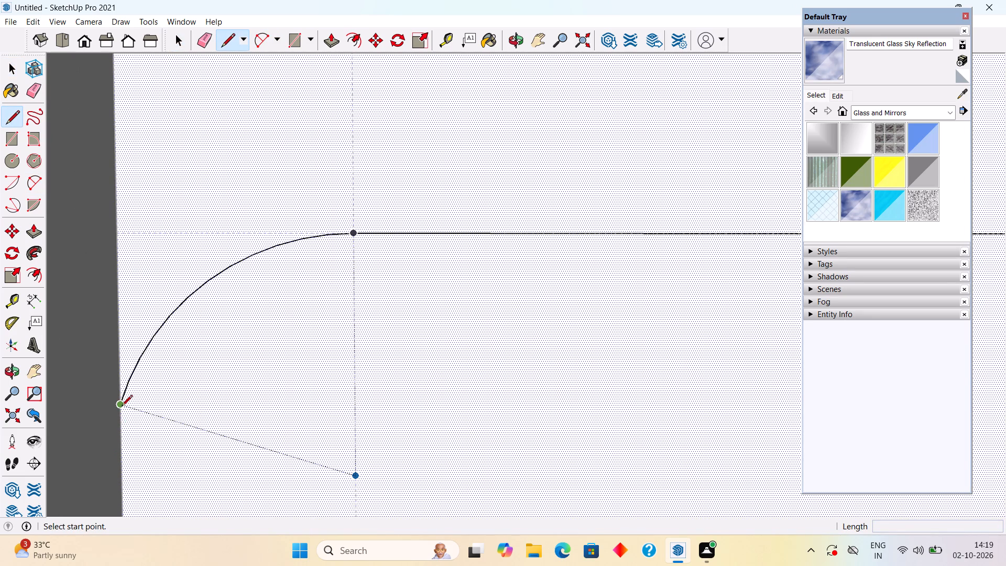
pyautogui.click(122, 407)
pyautogui.scroll(-12, 111, 260)
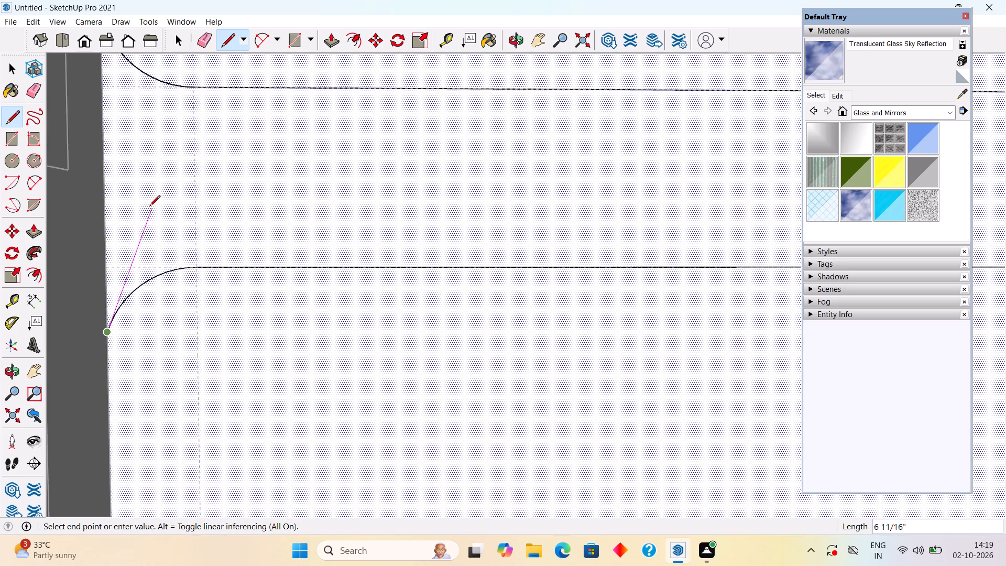
pyautogui.scroll(-7, 147, 207)
pyautogui.scroll(6, 142, 125)
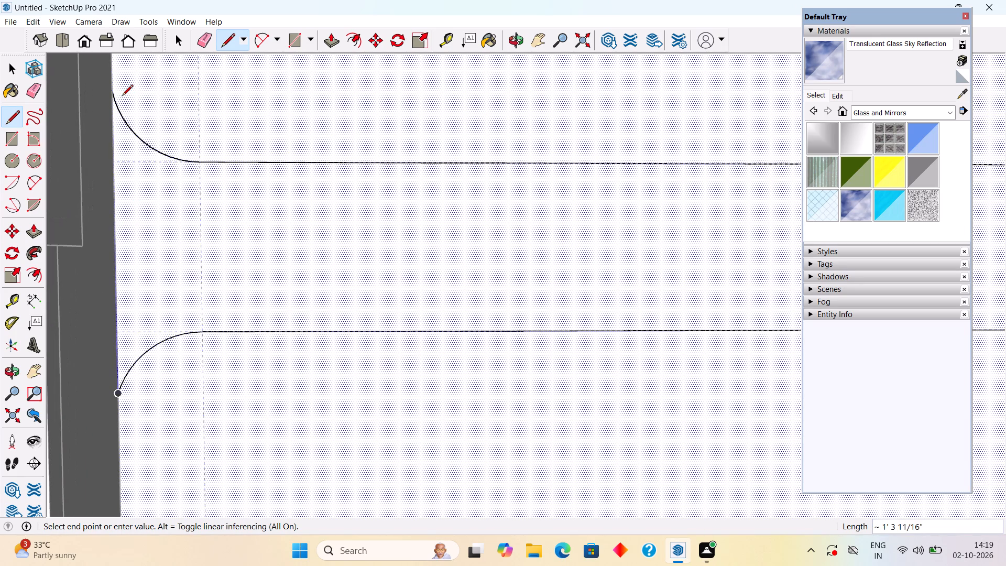
pyautogui.scroll(3, 122, 90)
pyautogui.click(112, 90)
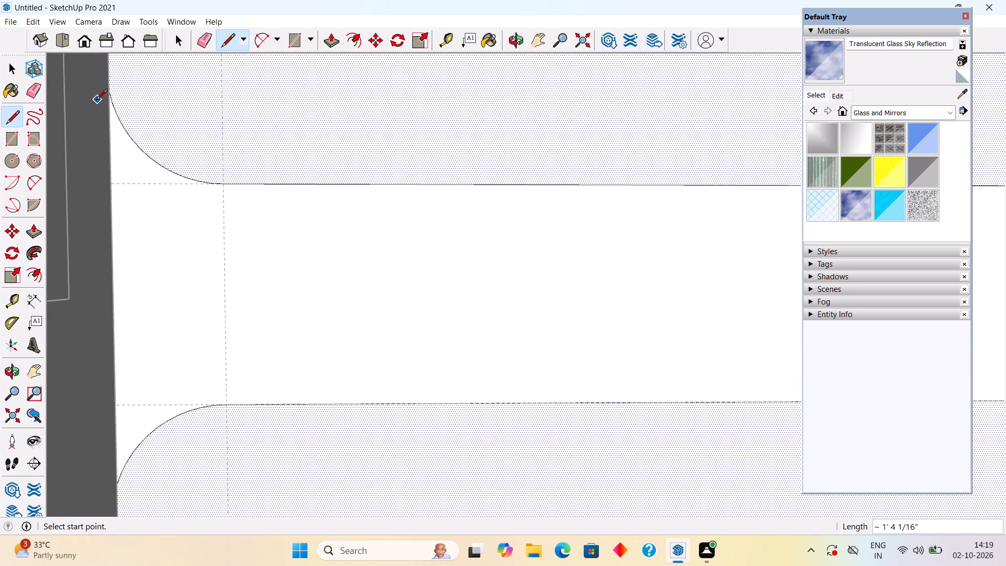
# Push/Pull the closed curved-corner band face outward by 2".
pyautogui.press('space')
pyautogui.click(270, 281)
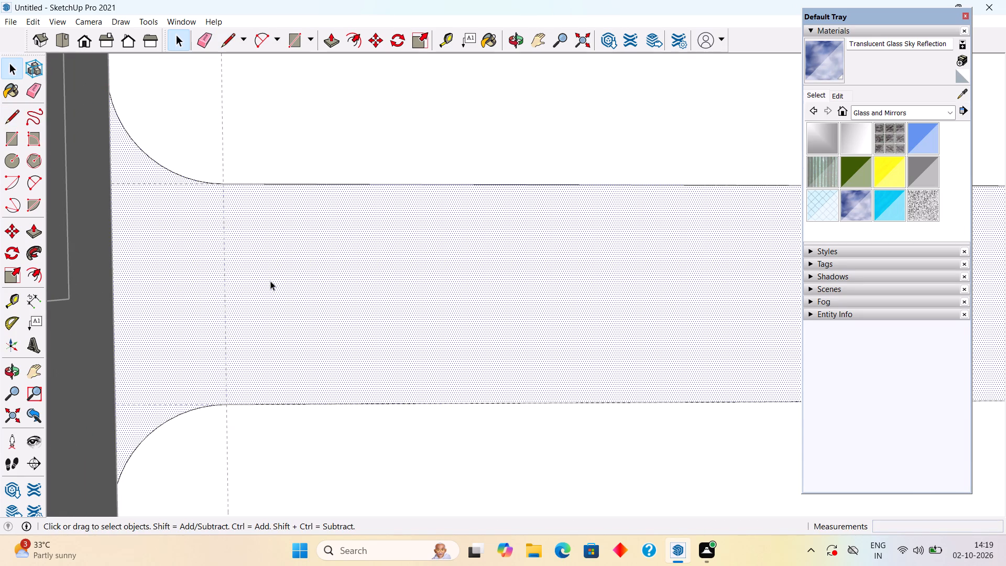
pyautogui.press('p')
pyautogui.click(270, 281)
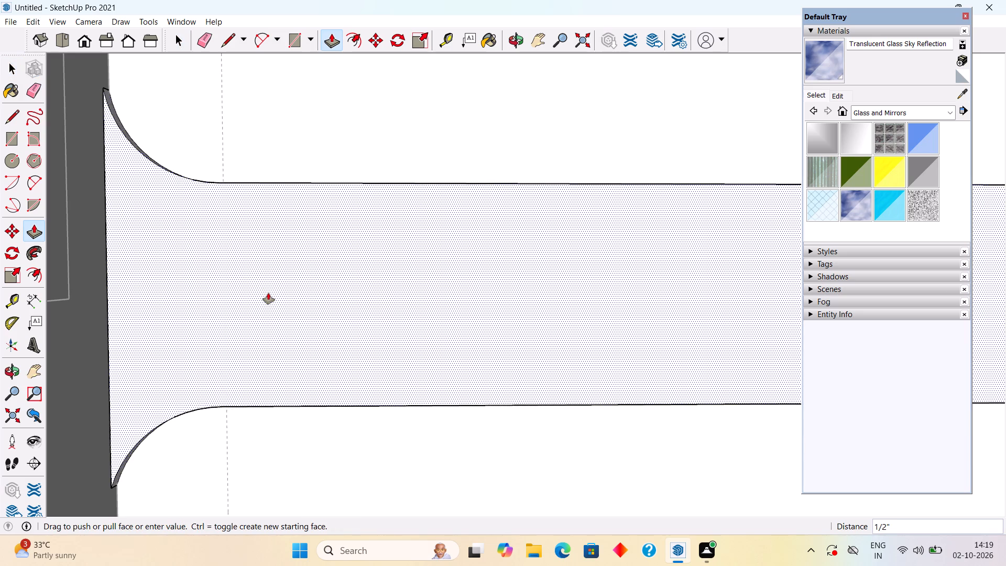
pyautogui.scroll(-9, 268, 293)
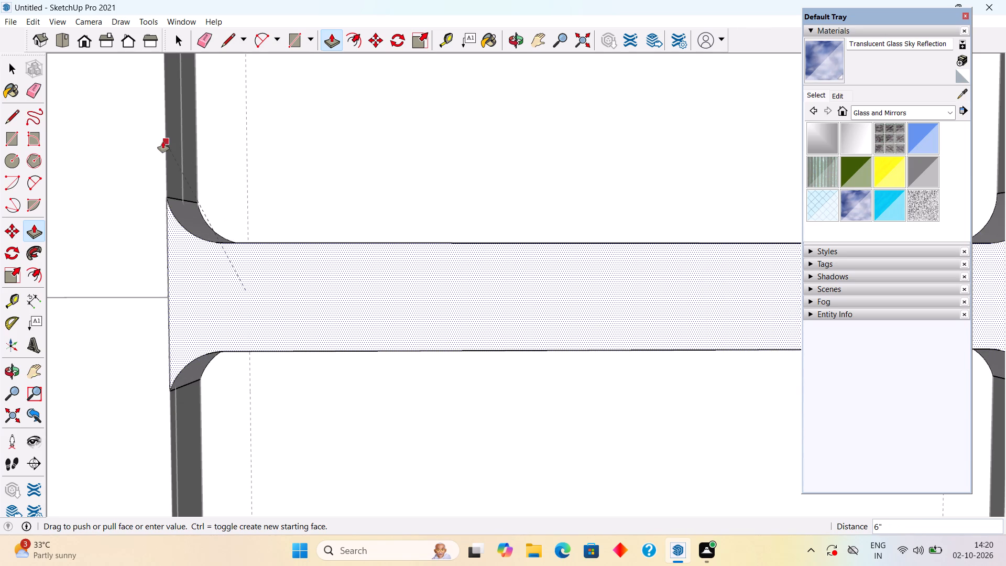
pyautogui.write('2"')
pyautogui.press('Return')
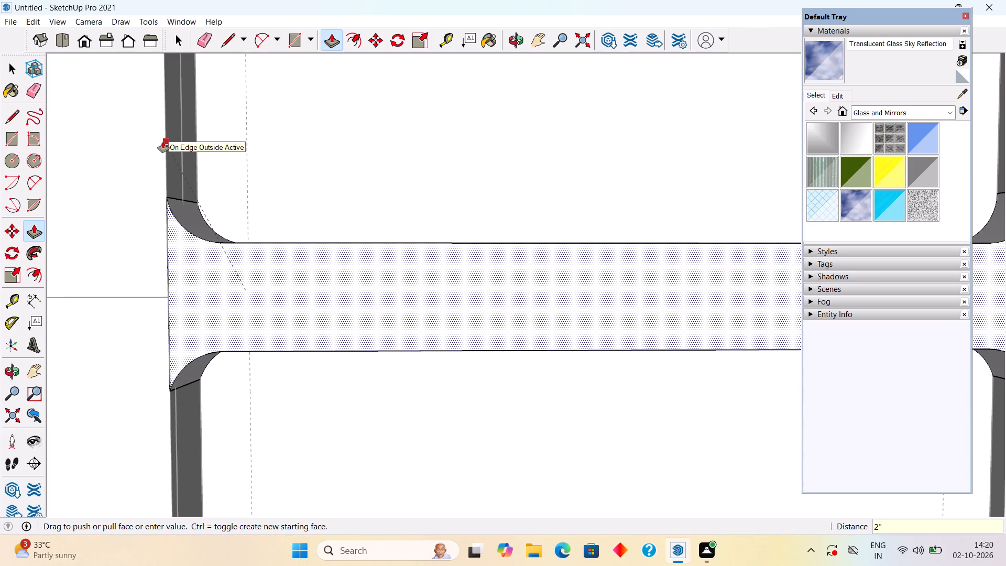
pyautogui.press('space')
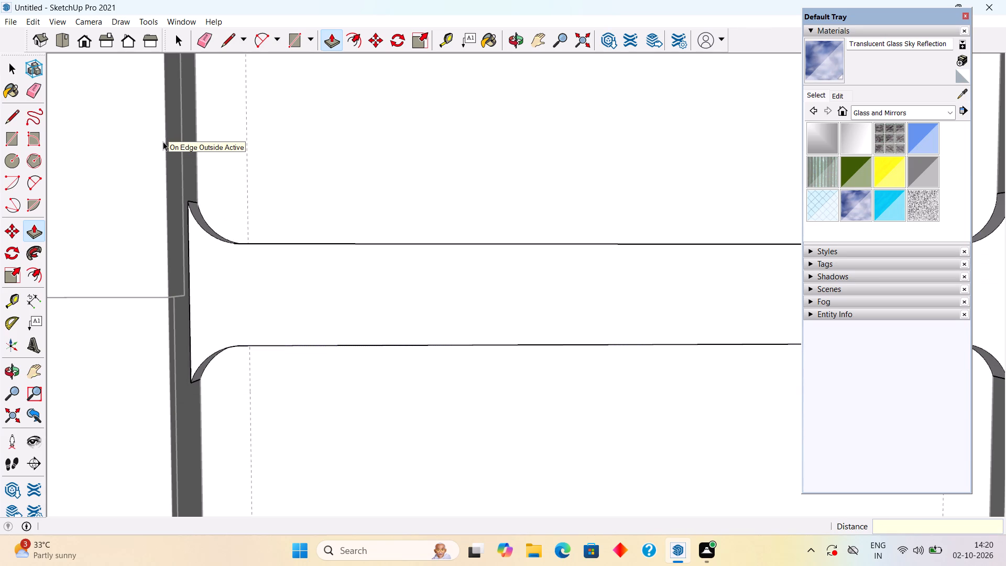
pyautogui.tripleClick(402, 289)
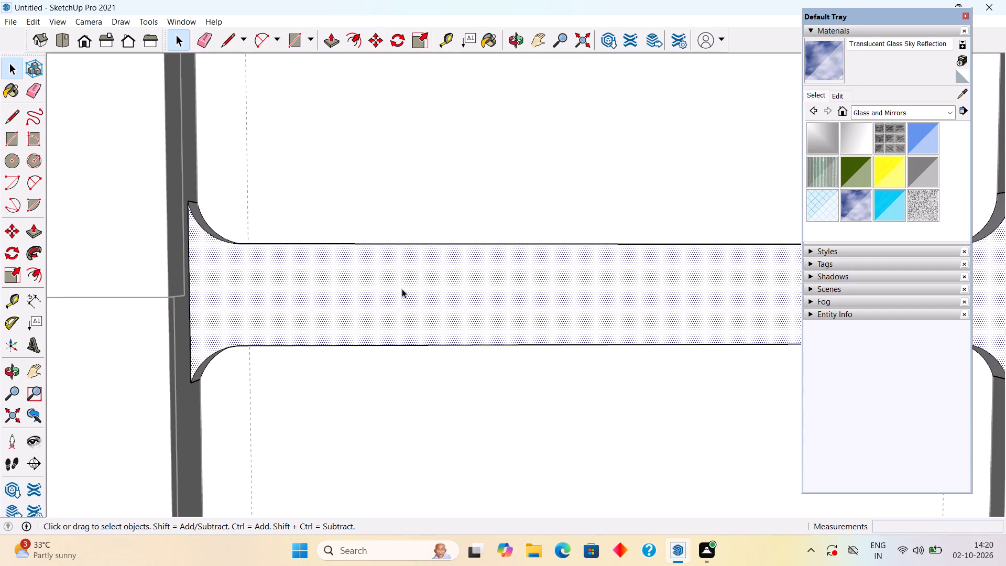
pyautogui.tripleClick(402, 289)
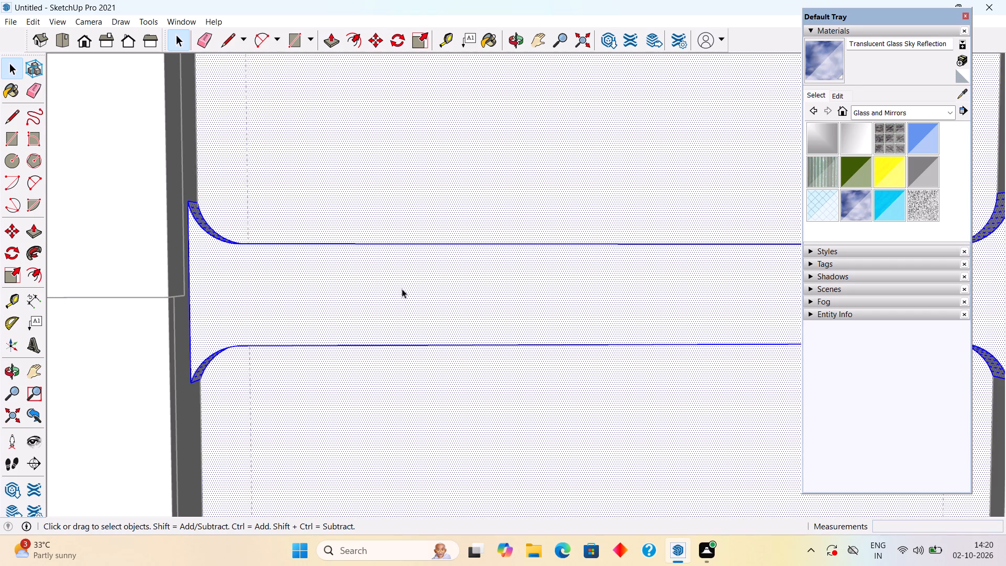
# Leave the wall group and delete the loose band outline beside the house together with the horizontal guides crossing it.
pyautogui.scroll(-17, 402, 289)
pyautogui.scroll(-4, 403, 288)
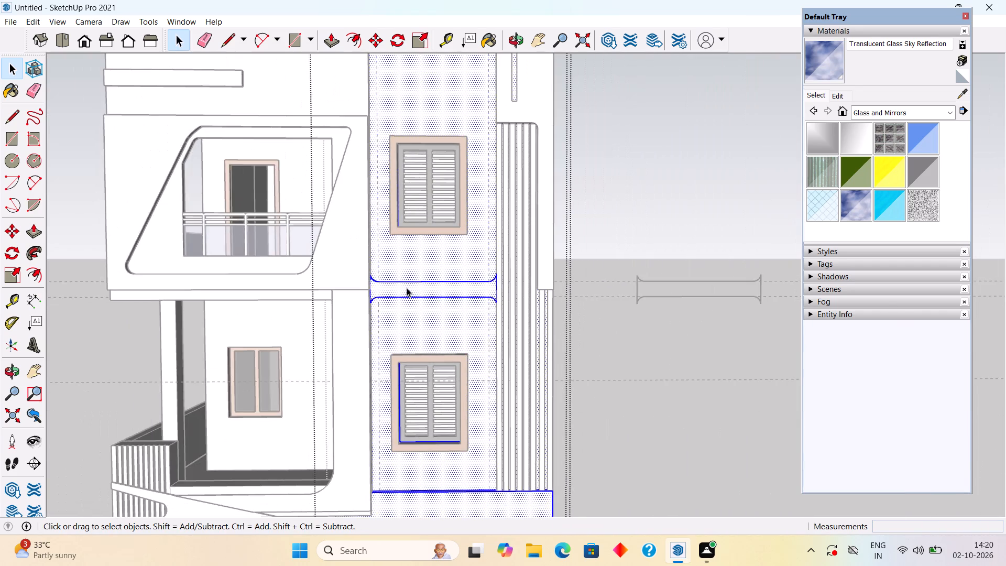
pyautogui.scroll(-9, 407, 288)
pyautogui.click(607, 364)
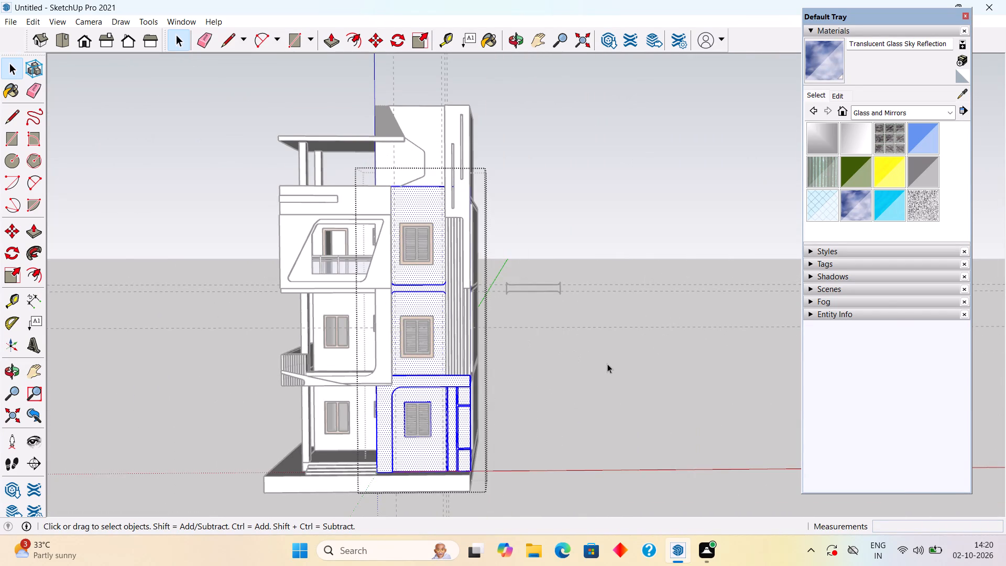
pyautogui.moveTo(463, 372); pyautogui.dragTo(520, 340, button='middle')
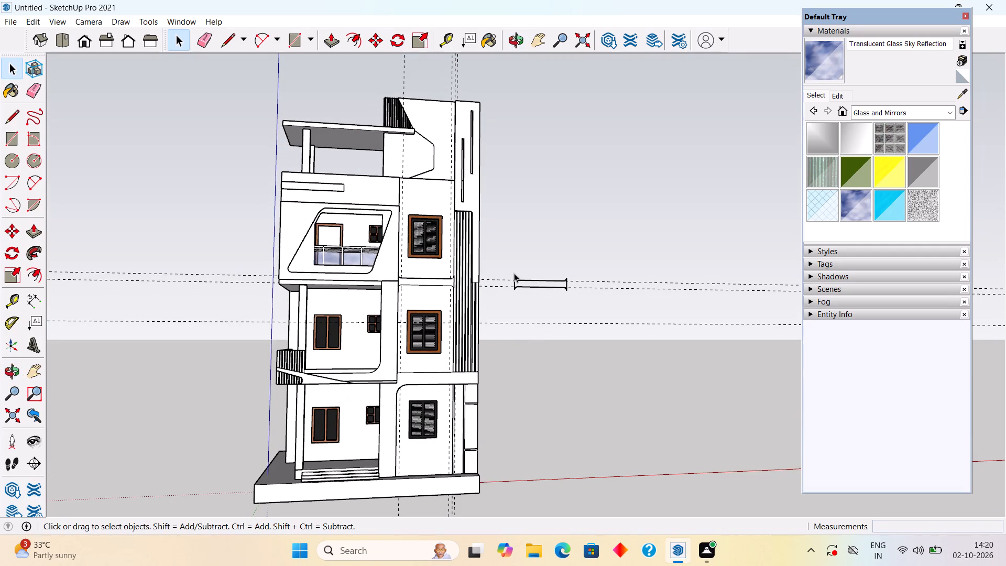
pyautogui.moveTo(608, 328); pyautogui.dragTo(507, 253)
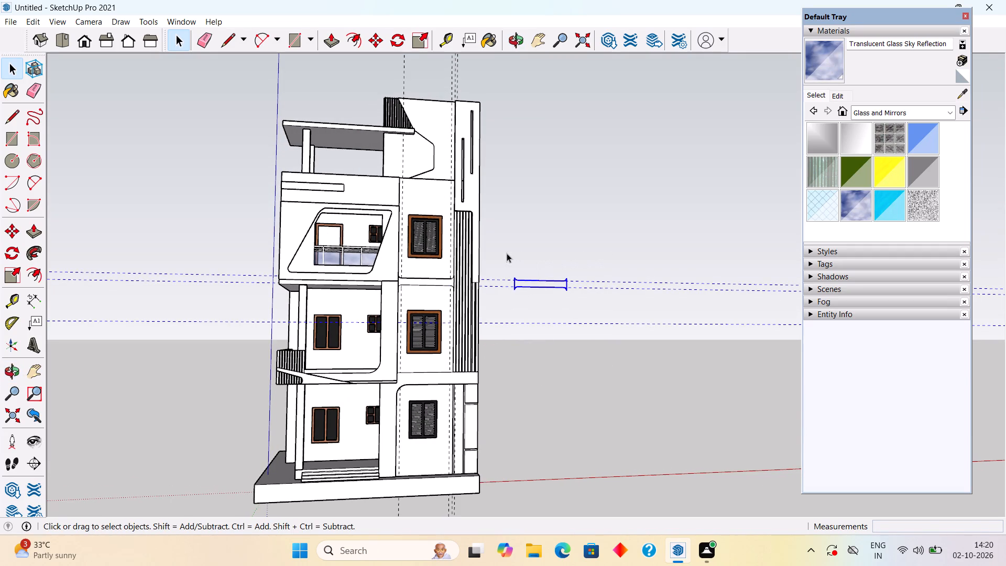
pyautogui.press('Delete')
# Examine the whole house from the front and side to check the facade with the raised band.
pyautogui.scroll(-4, 528, 256)
pyautogui.moveTo(530, 279); pyautogui.dragTo(500, 290, button='middle')
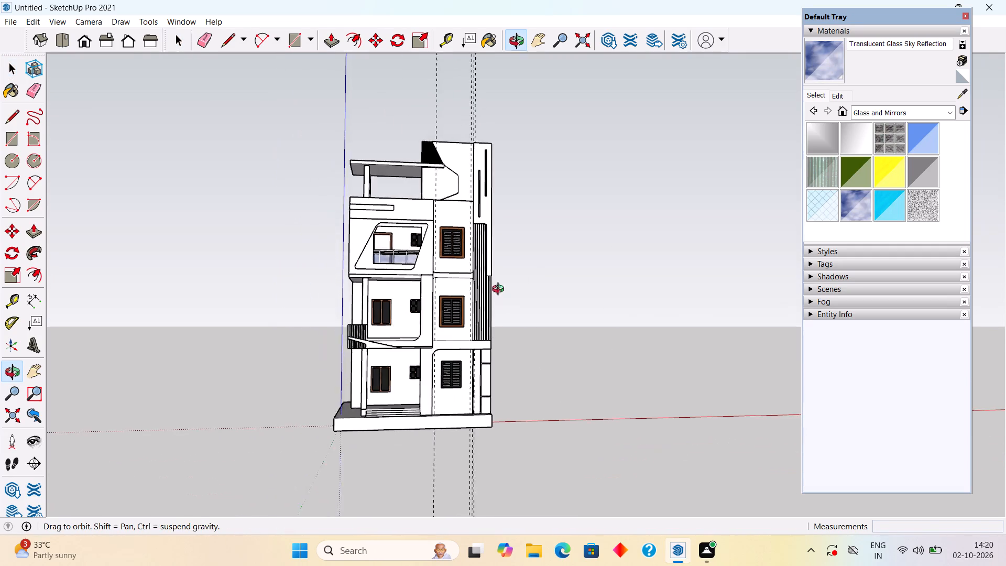
pyautogui.moveTo(500, 290); pyautogui.dragTo(438, 332, button='middle')
pyautogui.scroll(3, 396, 344)
pyautogui.moveTo(473, 350); pyautogui.dragTo(419, 350, button='middle')
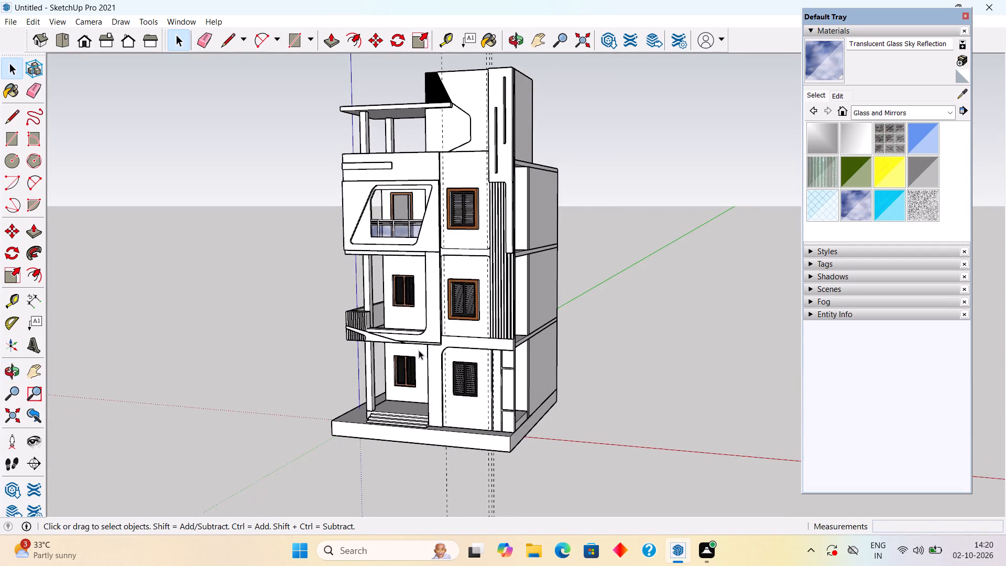
pyautogui.scroll(2, 471, 350)
pyautogui.scroll(-8, 471, 350)
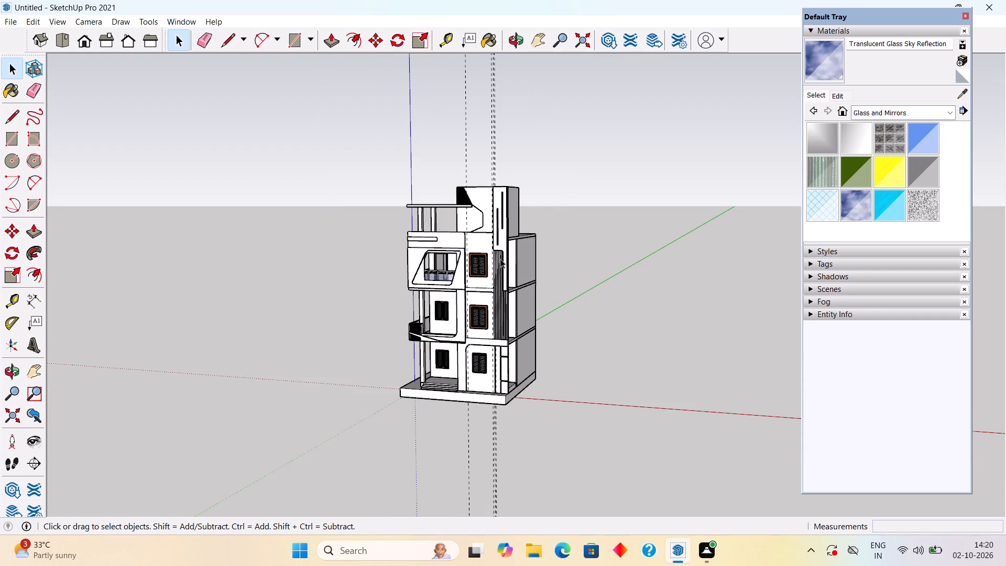
pyautogui.moveTo(504, 267); pyautogui.dragTo(684, 257, button='middle')
pyautogui.moveTo(521, 333); pyautogui.dragTo(430, 332, button='middle')
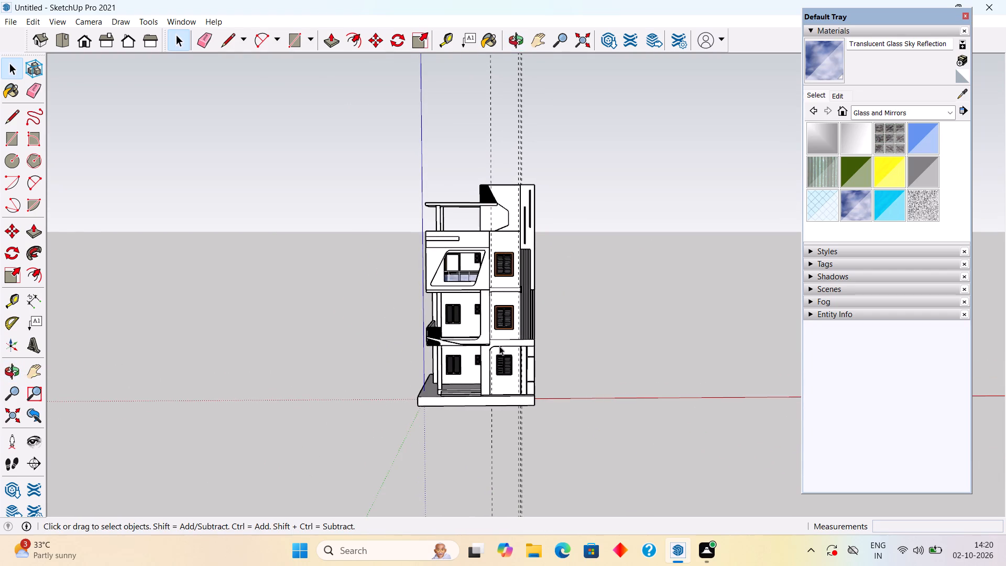
pyautogui.scroll(3, 566, 336)
pyautogui.scroll(-3, 572, 333)
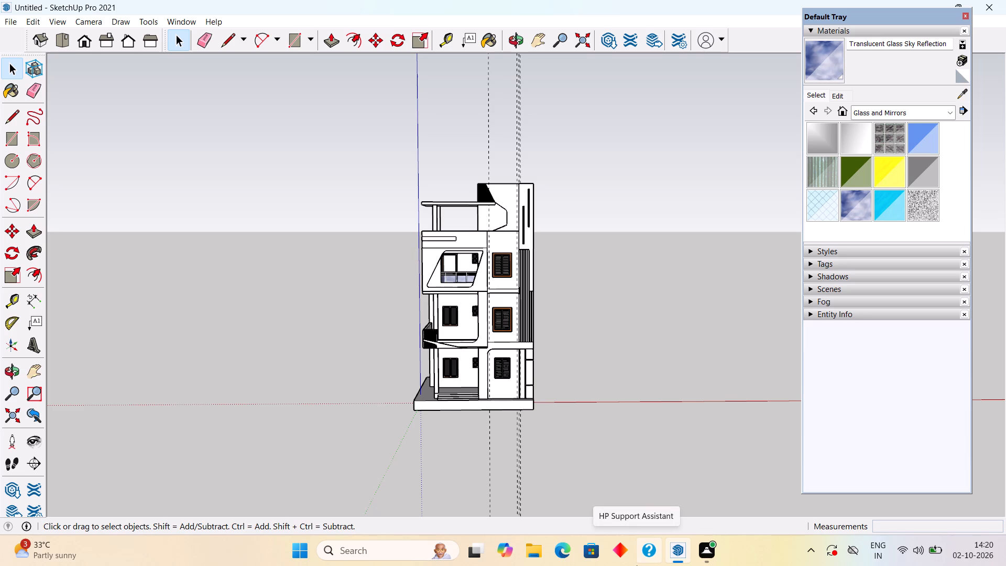
pyautogui.scroll(-11, 637, 565)
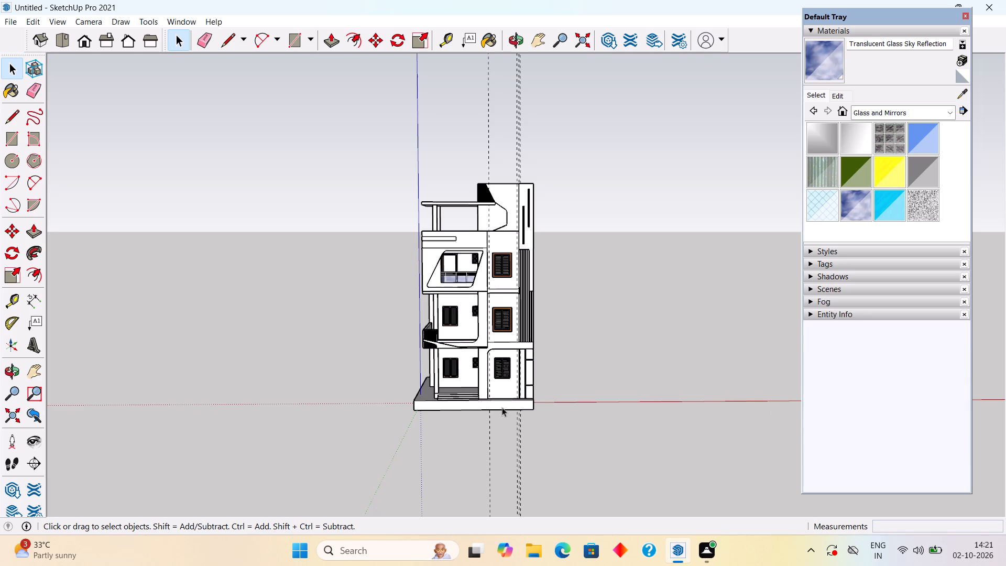
# Place a horizontal guide 2.5' above the base edge of the ground-floor wall with the louvred window.
pyautogui.scroll(2, 491, 409)
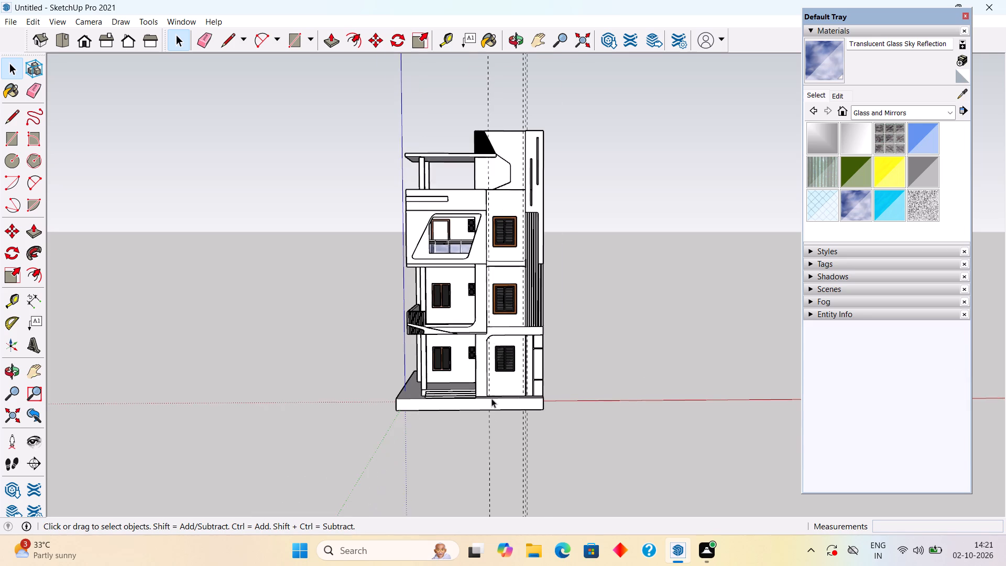
pyautogui.scroll(14, 491, 398)
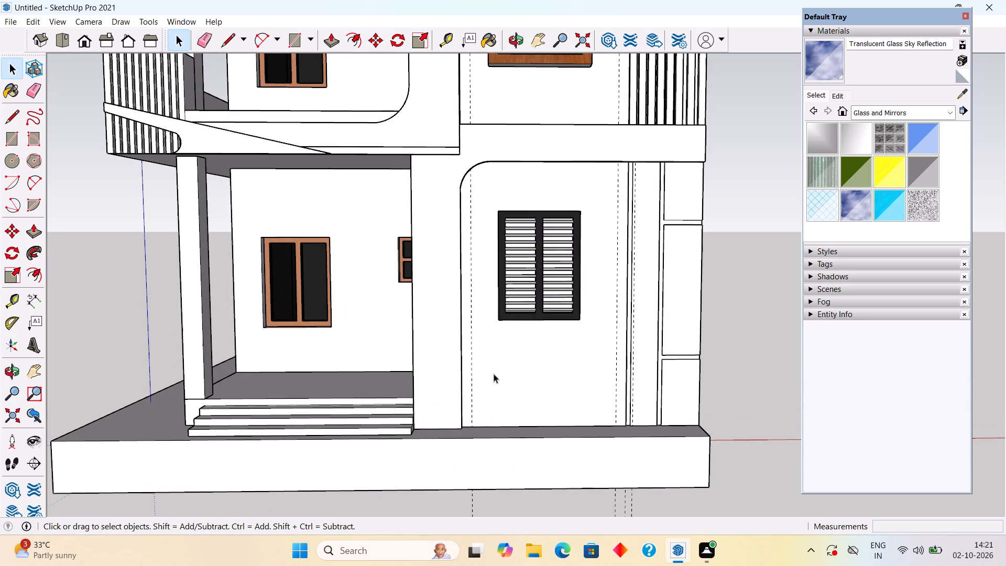
pyautogui.moveTo(494, 371); pyautogui.dragTo(481, 323, button='middle')
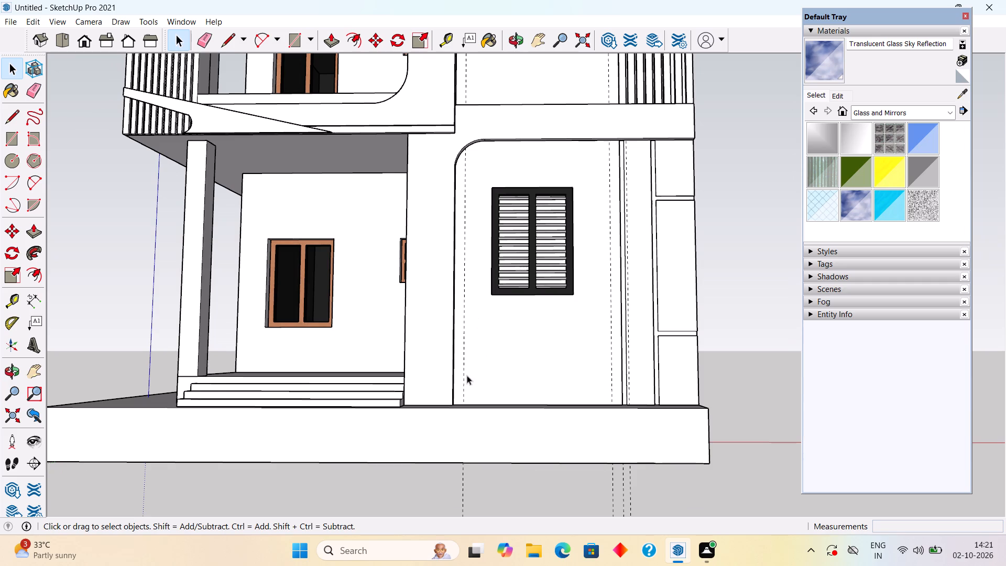
pyautogui.scroll(4, 487, 393)
pyautogui.moveTo(486, 413); pyautogui.dragTo(477, 466, button='middle')
pyautogui.scroll(1, 489, 444)
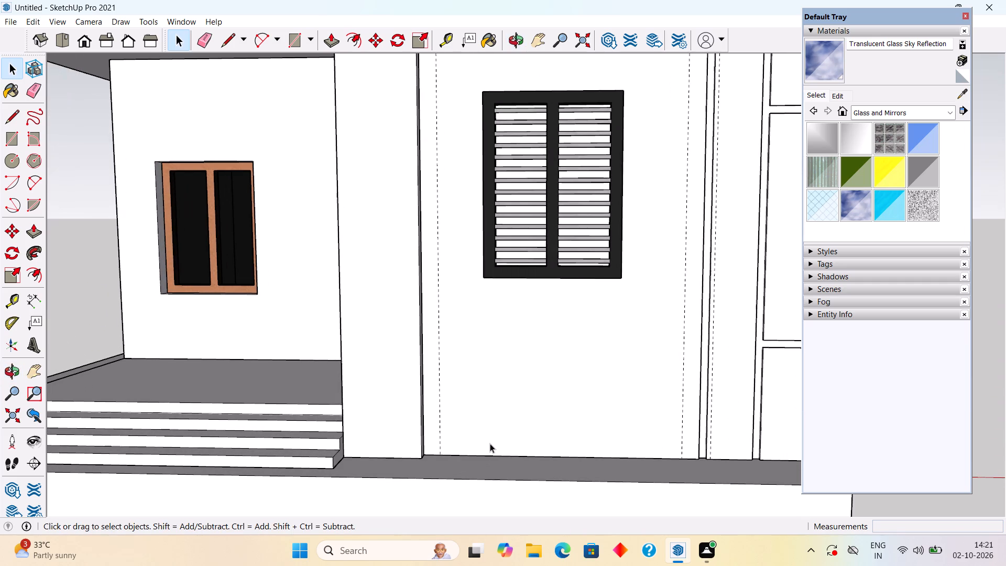
pyautogui.press('t')
pyautogui.click(499, 458)
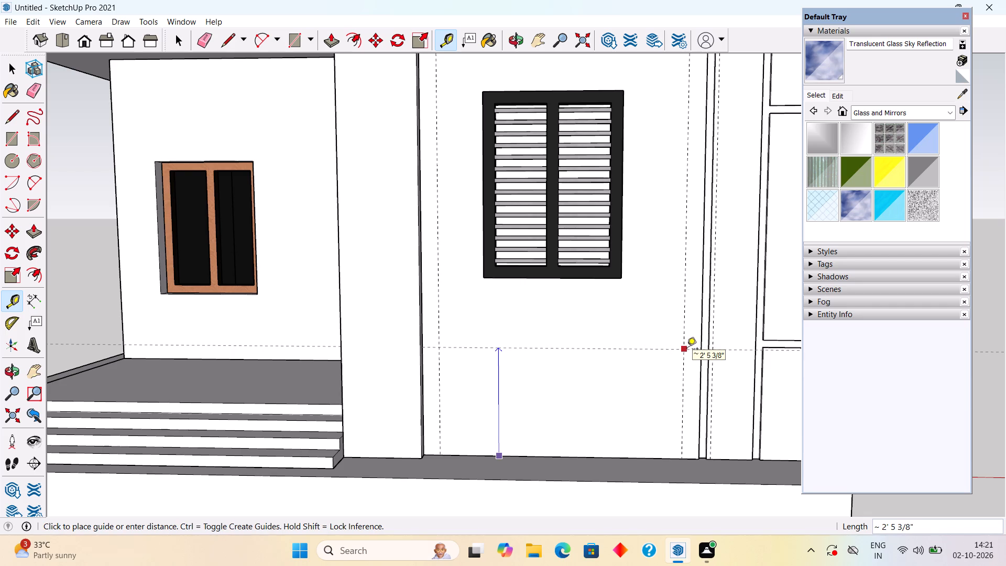
pyautogui.write('2.')
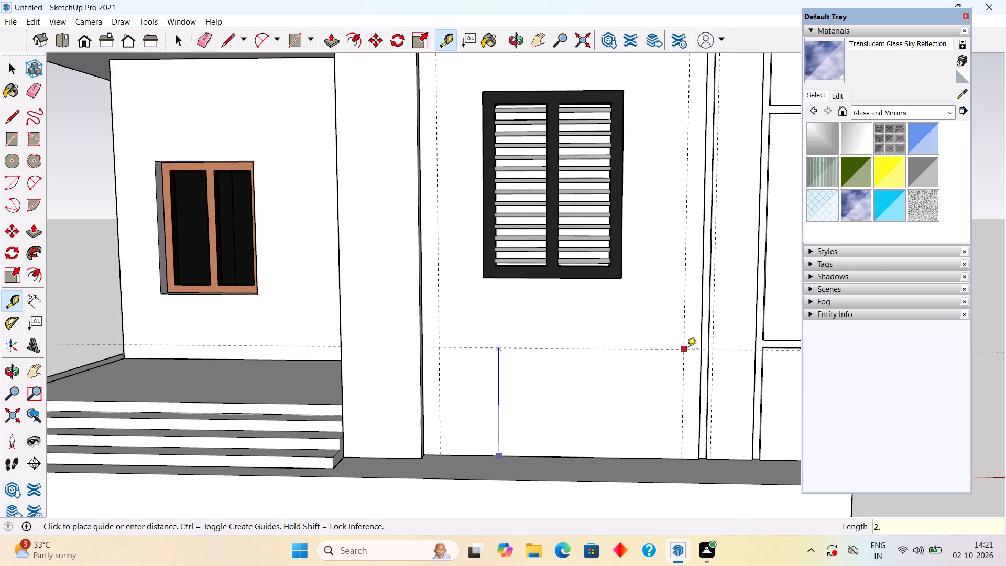
pyautogui.write("5'")
pyautogui.press('Return')
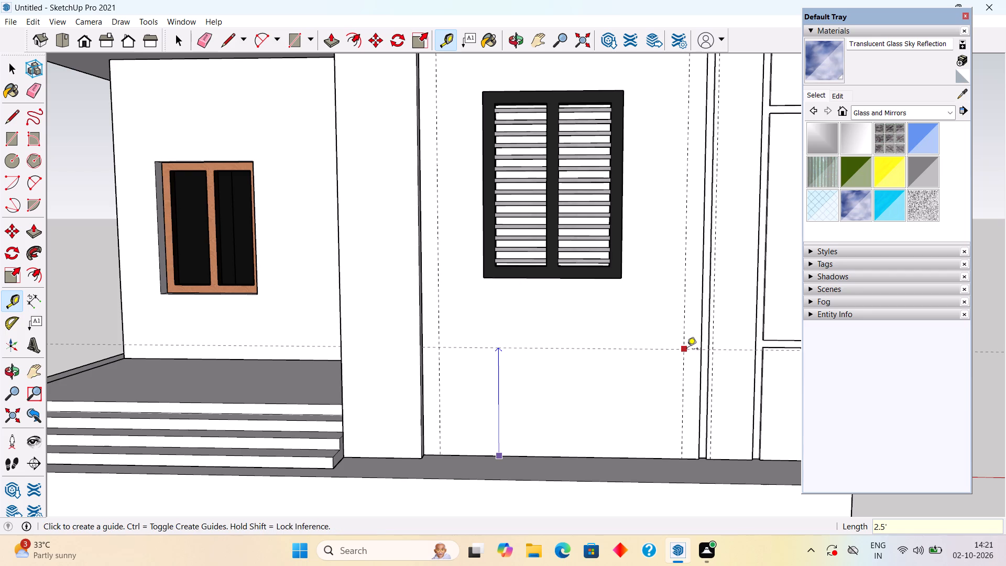
pyautogui.press('space')
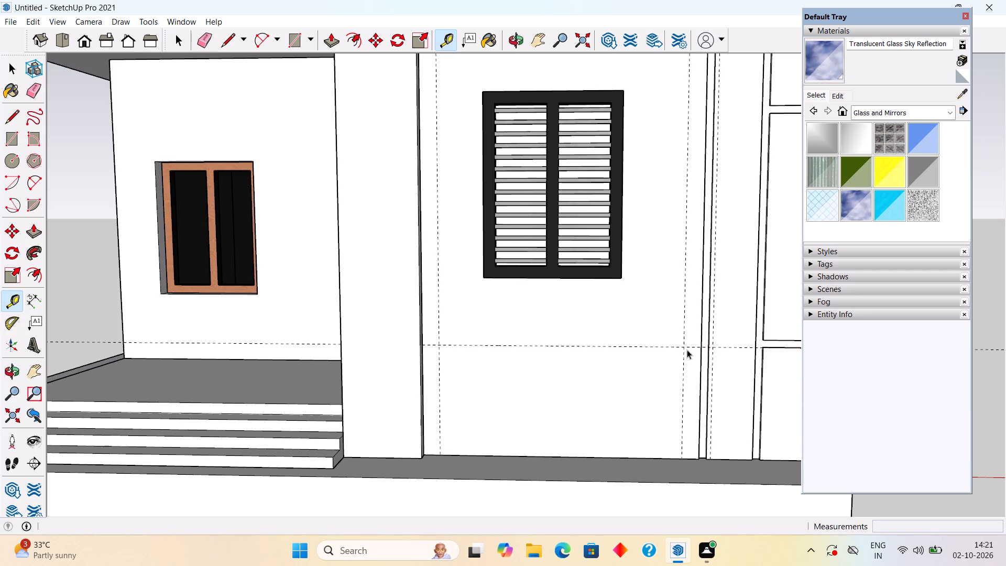
# Draw a 2' 6" by about 6' 1 1/2" rectangle below the louvred window, from the horizontal guide to the wall's base.
pyautogui.scroll(1, 441, 310)
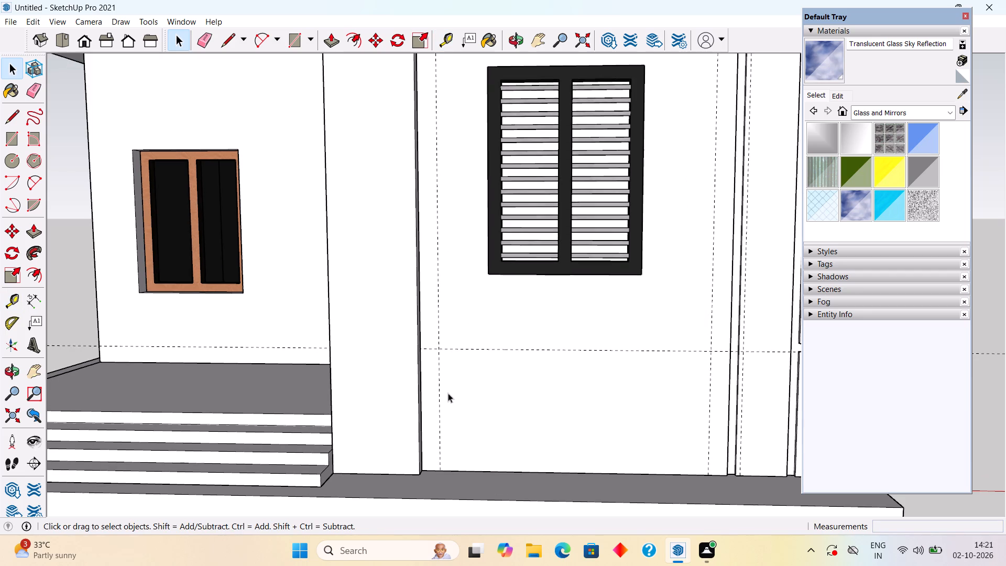
pyautogui.moveTo(450, 393); pyautogui.dragTo(460, 333, button='middle')
pyautogui.moveTo(411, 326); pyautogui.dragTo(407, 326, button='middle')
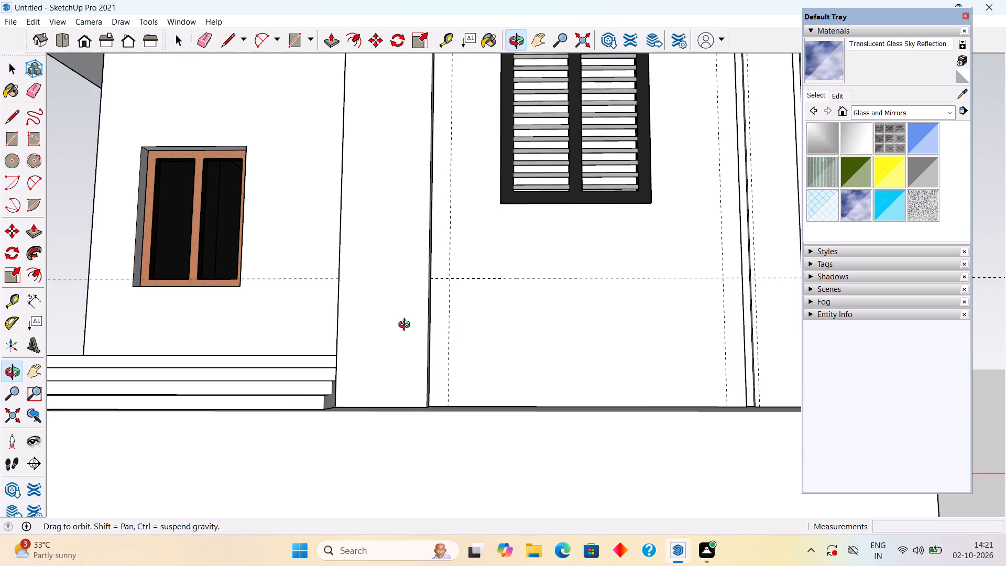
pyautogui.moveTo(407, 326); pyautogui.dragTo(354, 342, button='middle')
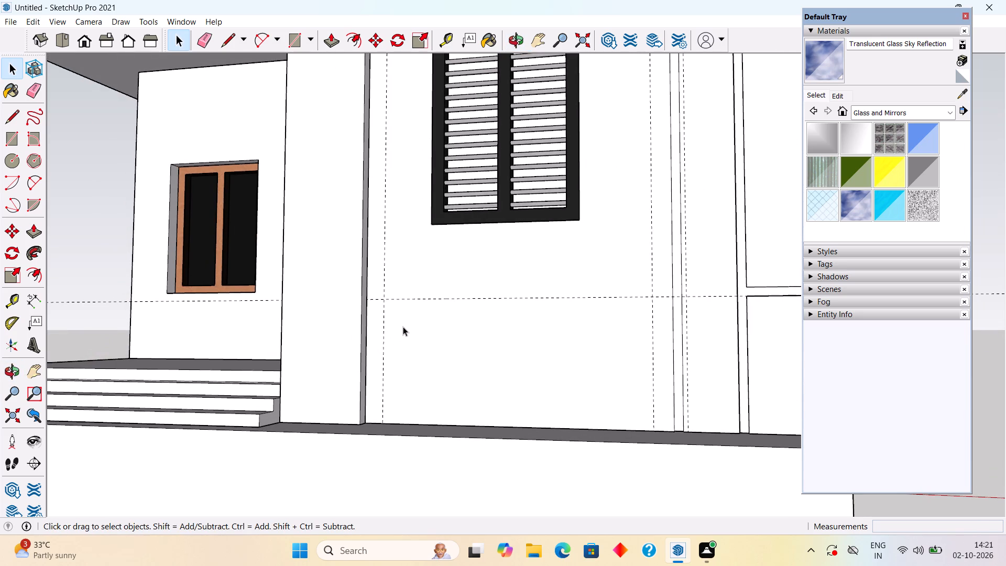
pyautogui.scroll(2, 392, 309)
pyautogui.press('r')
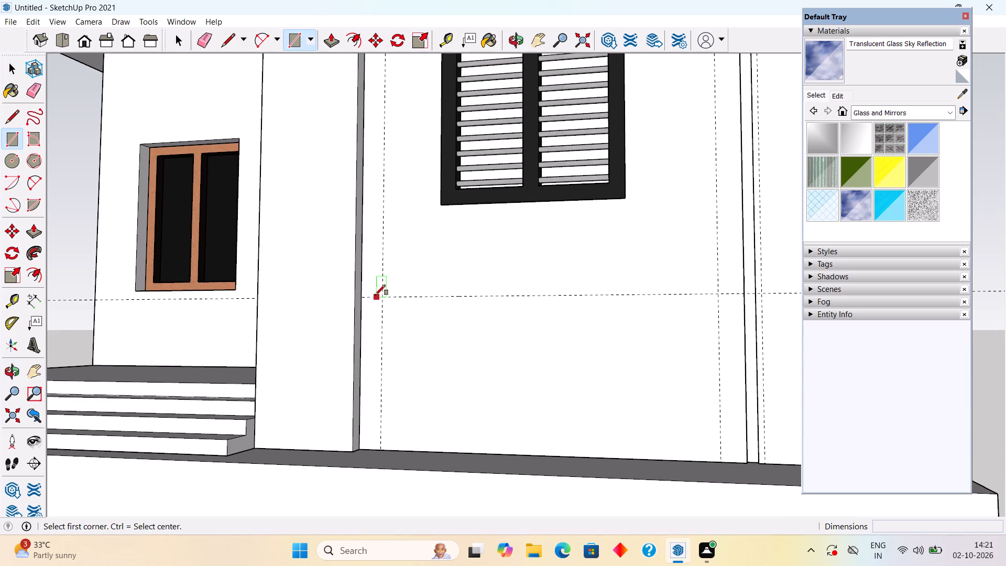
pyautogui.click(363, 297)
pyautogui.scroll(-3, 543, 350)
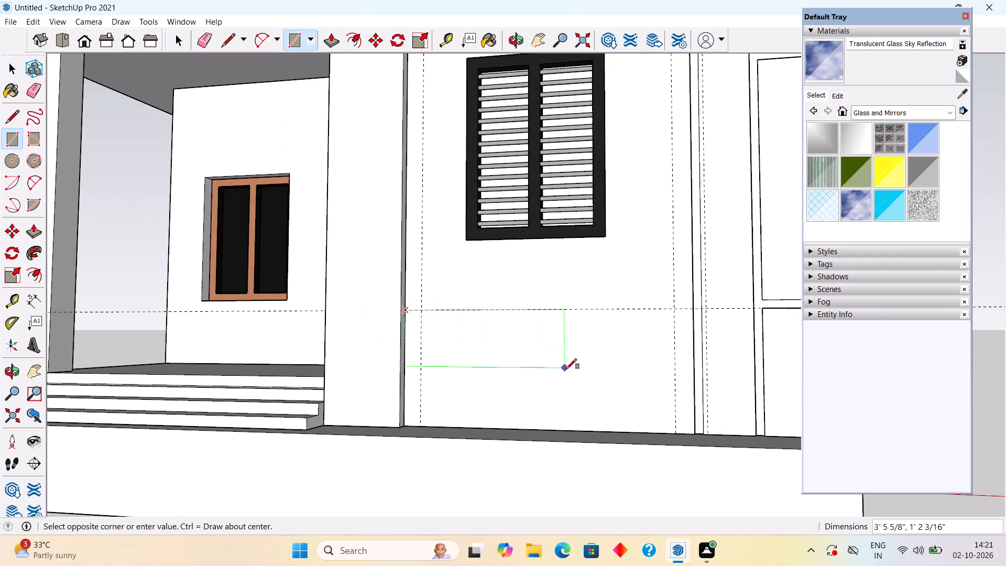
pyautogui.click(694, 432)
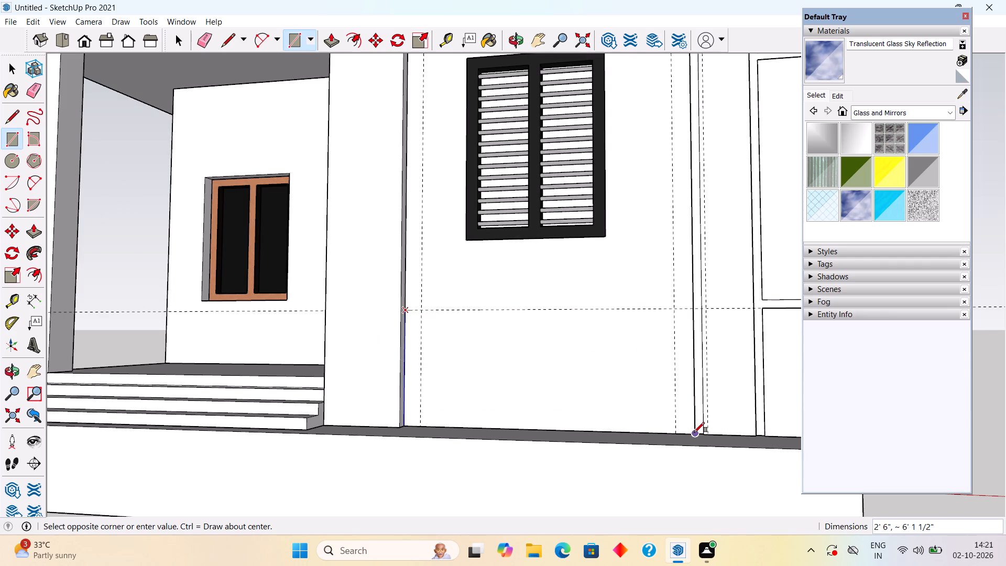
pyautogui.press('space')
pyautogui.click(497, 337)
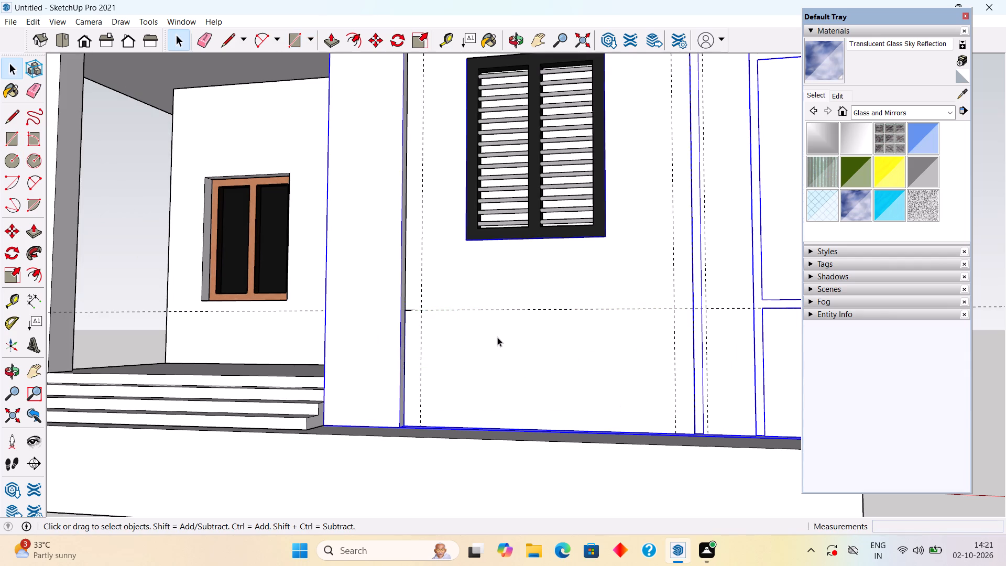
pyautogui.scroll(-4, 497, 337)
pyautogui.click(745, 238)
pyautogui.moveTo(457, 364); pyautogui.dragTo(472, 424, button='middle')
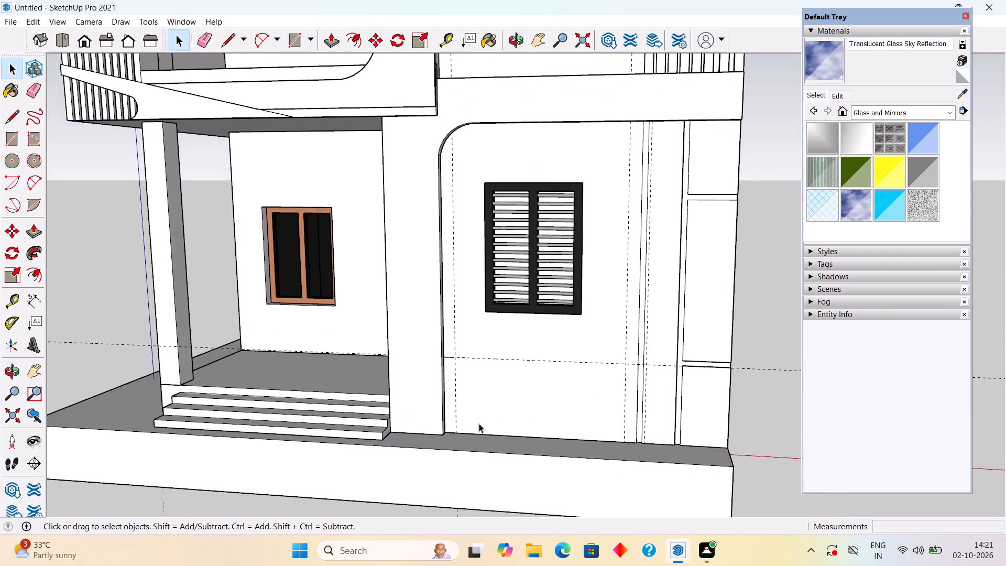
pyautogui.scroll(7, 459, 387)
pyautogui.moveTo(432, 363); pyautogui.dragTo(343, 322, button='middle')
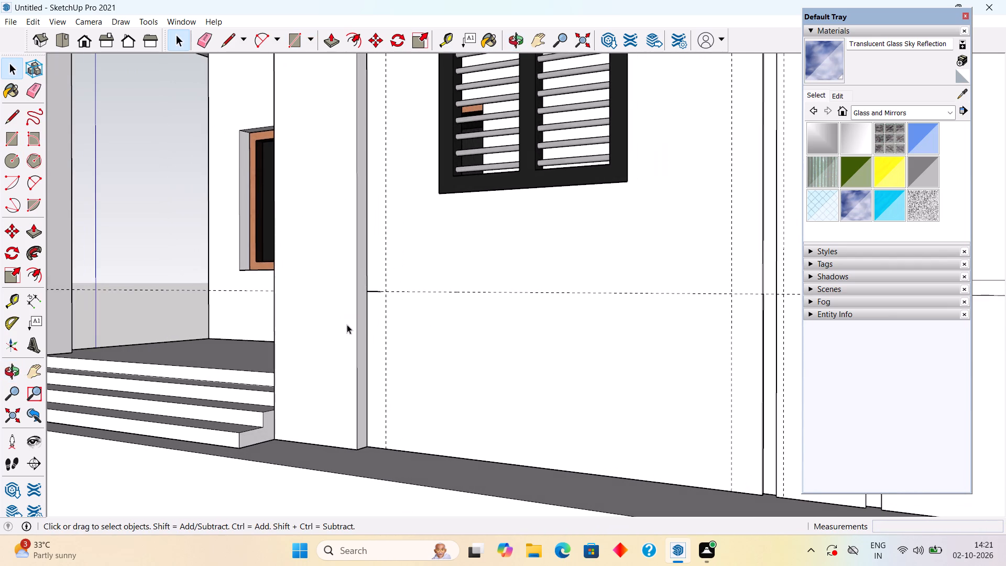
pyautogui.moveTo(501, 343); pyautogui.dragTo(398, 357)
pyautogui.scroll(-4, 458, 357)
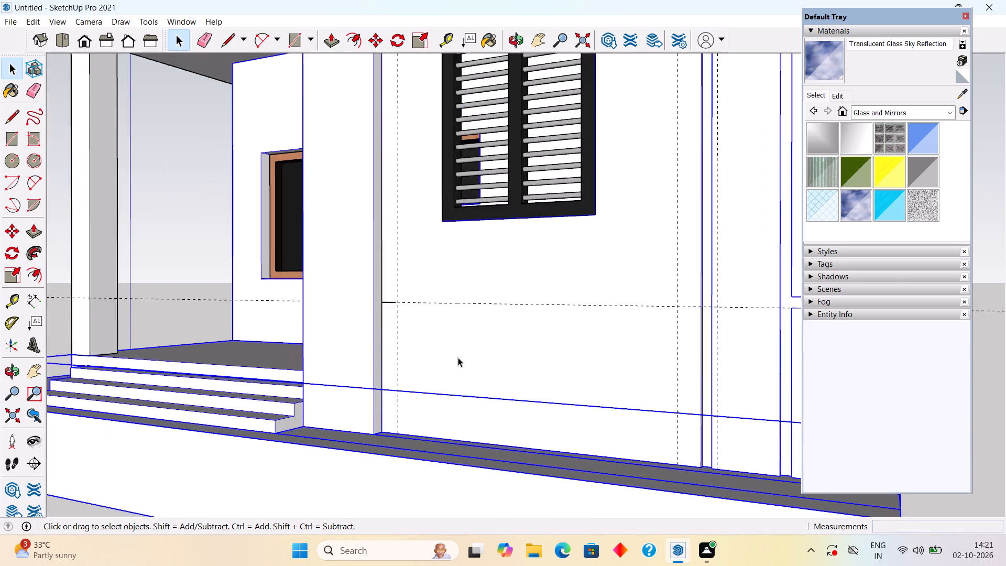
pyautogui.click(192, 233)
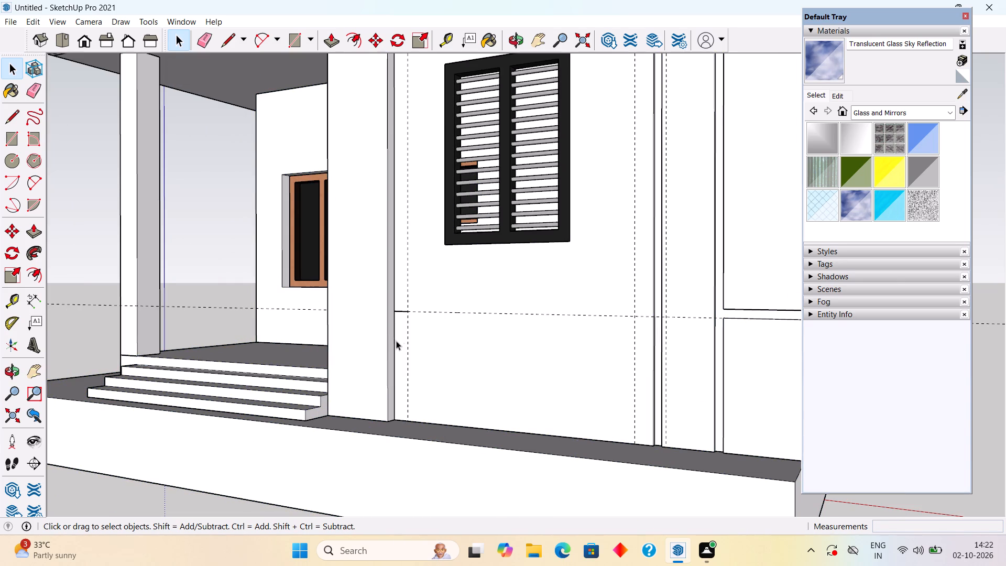
# Push/Pull the rectangular panel face below the louvred window outward by 2".
pyautogui.press('p')
pyautogui.click(428, 347)
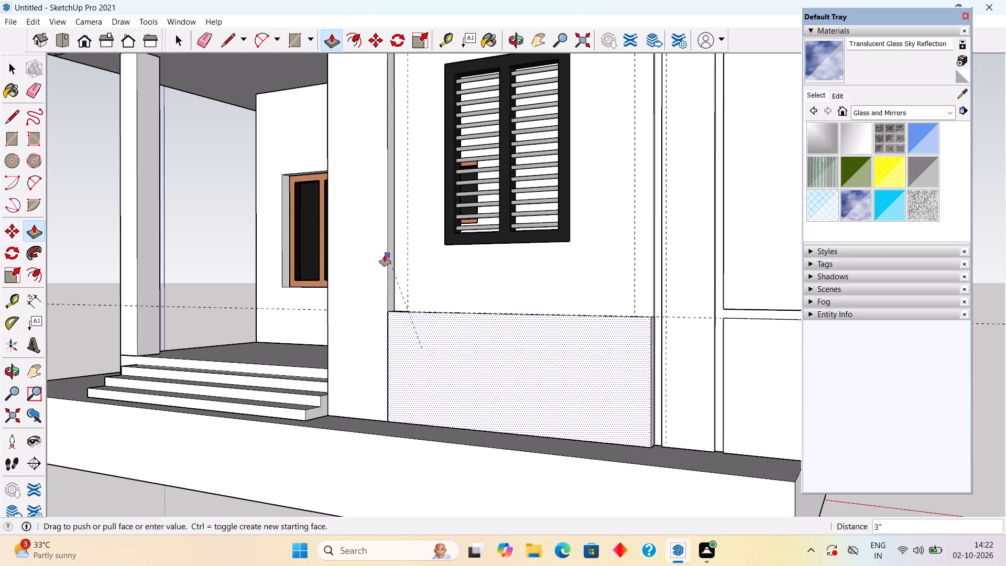
pyautogui.write('2"')
pyautogui.press('Return')
pyautogui.press('space')
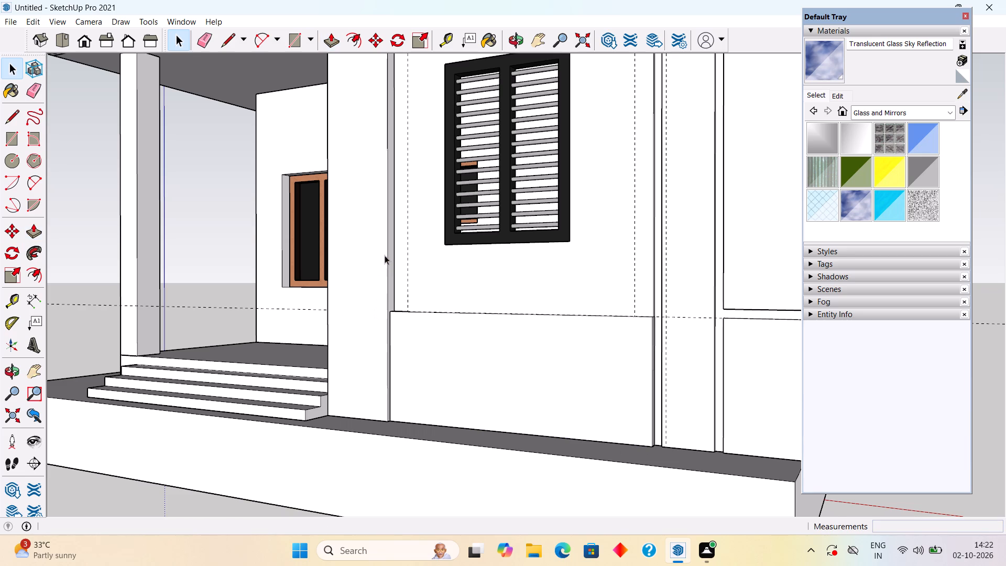
# Place three horizontal guides on the lower panel: 1" below its top edge, 3" below that one, and 1" further down.
pyautogui.moveTo(417, 312); pyautogui.dragTo(471, 355, button='middle')
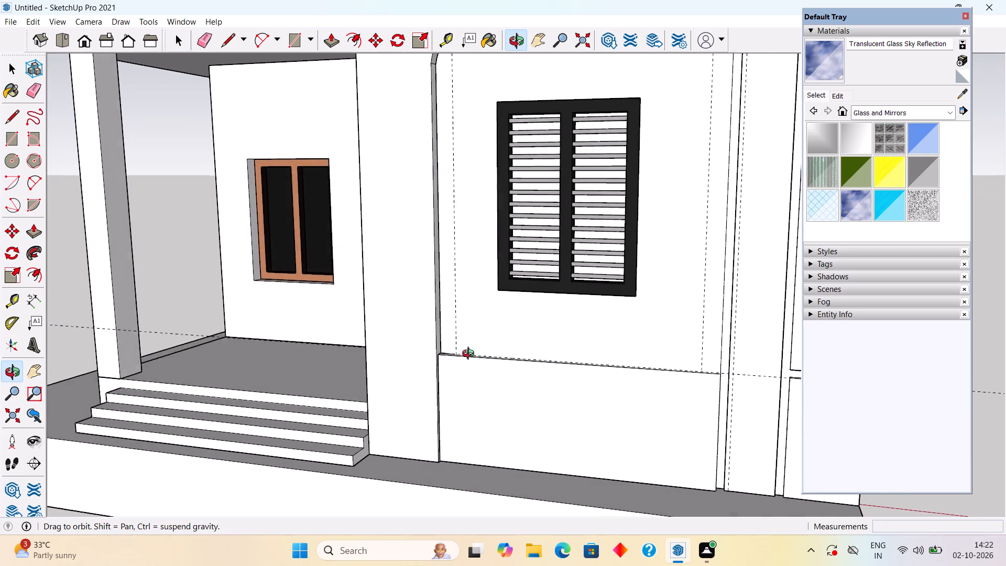
pyautogui.moveTo(471, 355); pyautogui.dragTo(488, 354, button='middle')
pyautogui.scroll(-2, 501, 368)
pyautogui.moveTo(621, 393); pyautogui.dragTo(654, 395, button='middle')
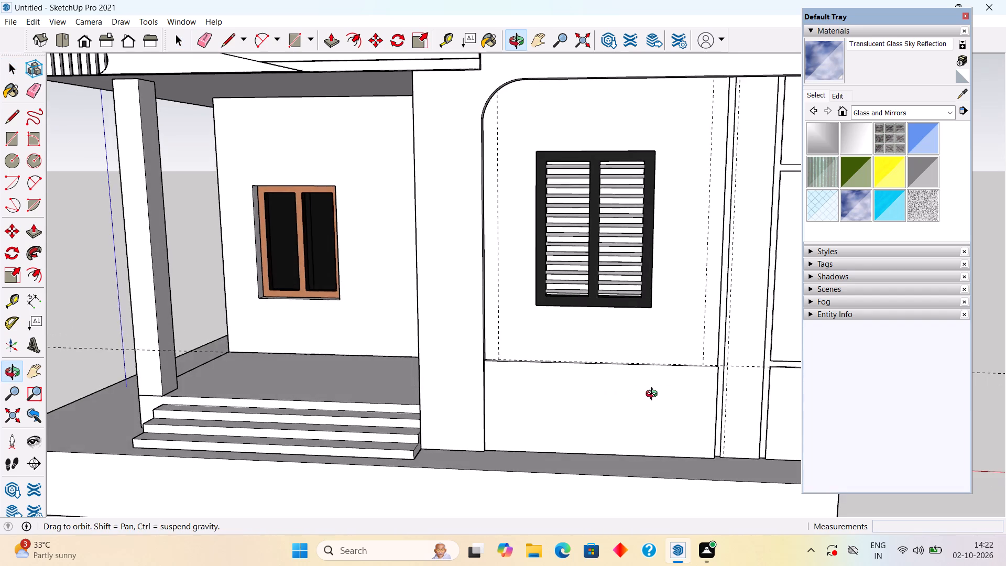
pyautogui.moveTo(654, 395); pyautogui.dragTo(654, 395, button='middle')
pyautogui.scroll(5, 641, 395)
pyautogui.moveTo(640, 377); pyautogui.dragTo(640, 319, button='middle')
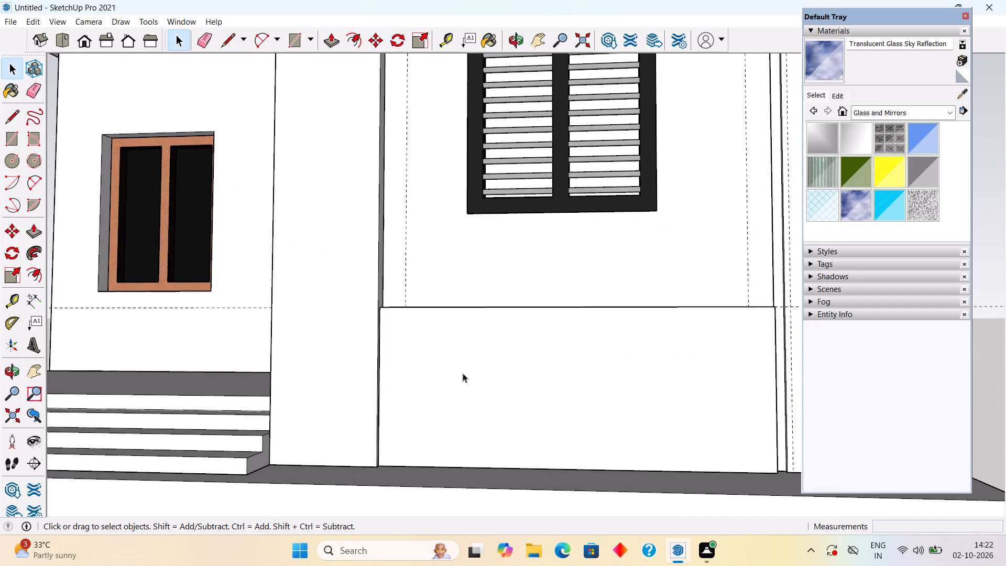
pyautogui.moveTo(457, 371); pyautogui.dragTo(468, 335, button='middle')
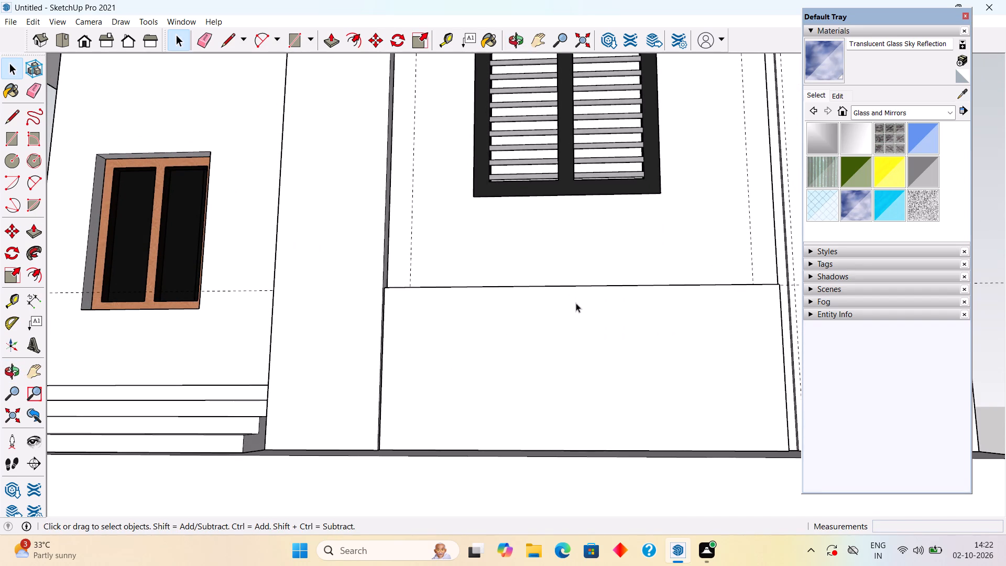
pyautogui.moveTo(568, 291); pyautogui.dragTo(560, 339, button='middle')
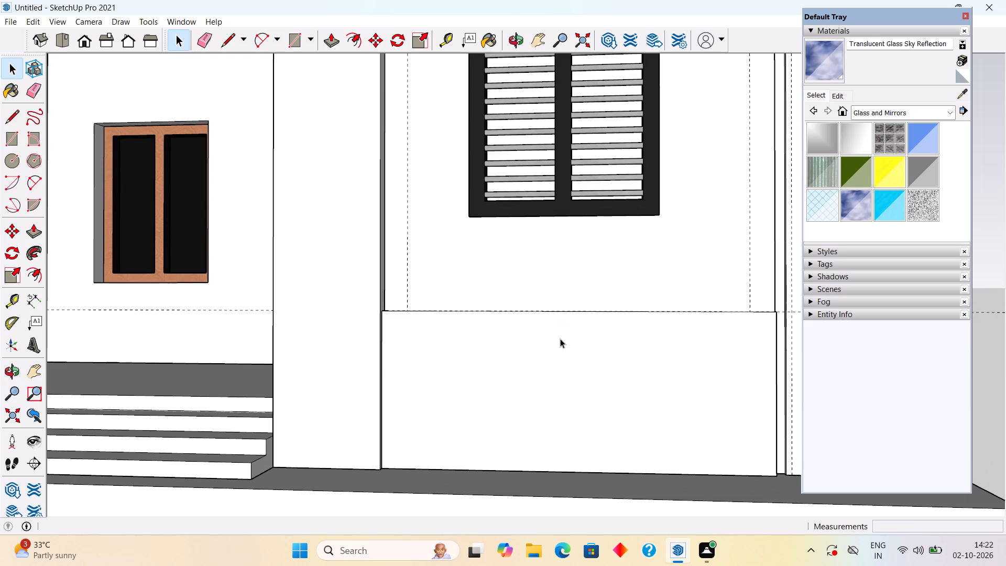
pyautogui.press('t')
pyautogui.click(562, 314)
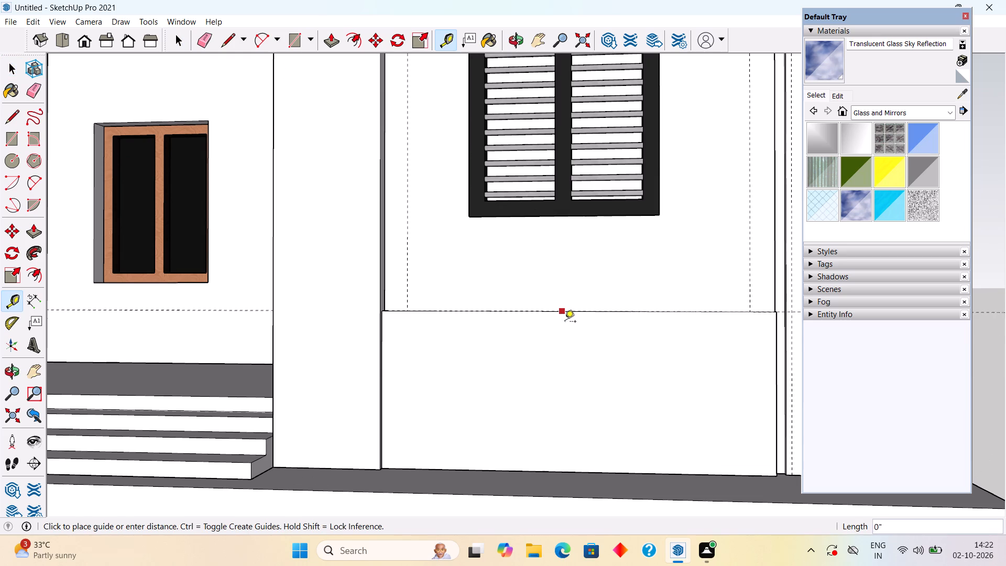
pyautogui.write('1"')
pyautogui.press('Return')
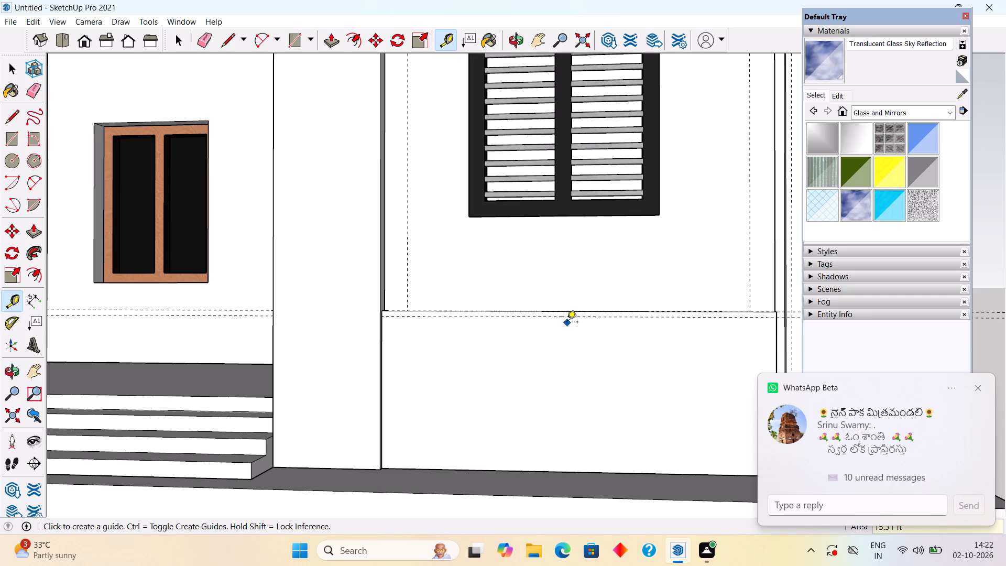
pyautogui.click(568, 318)
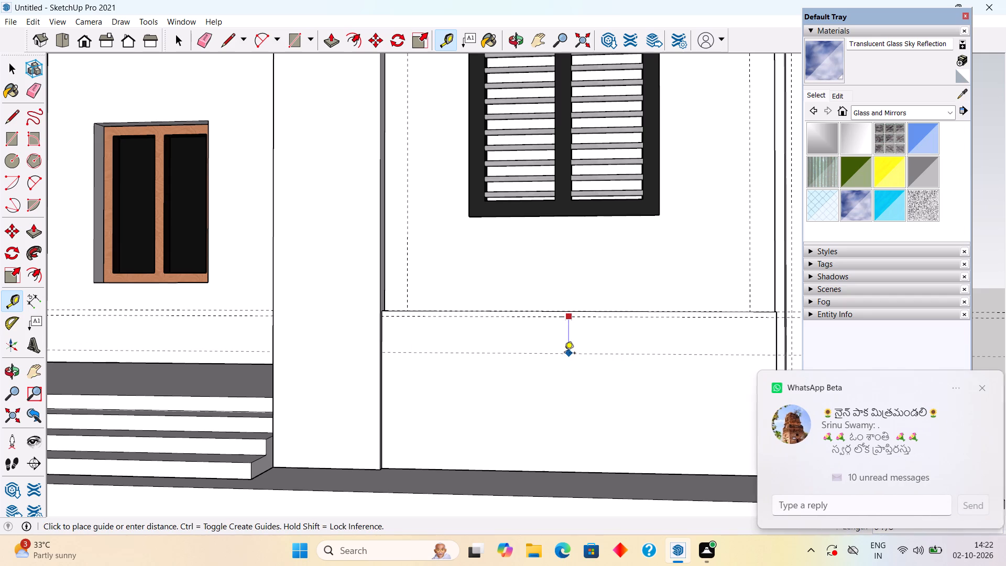
pyautogui.write('3"')
pyautogui.press('Return')
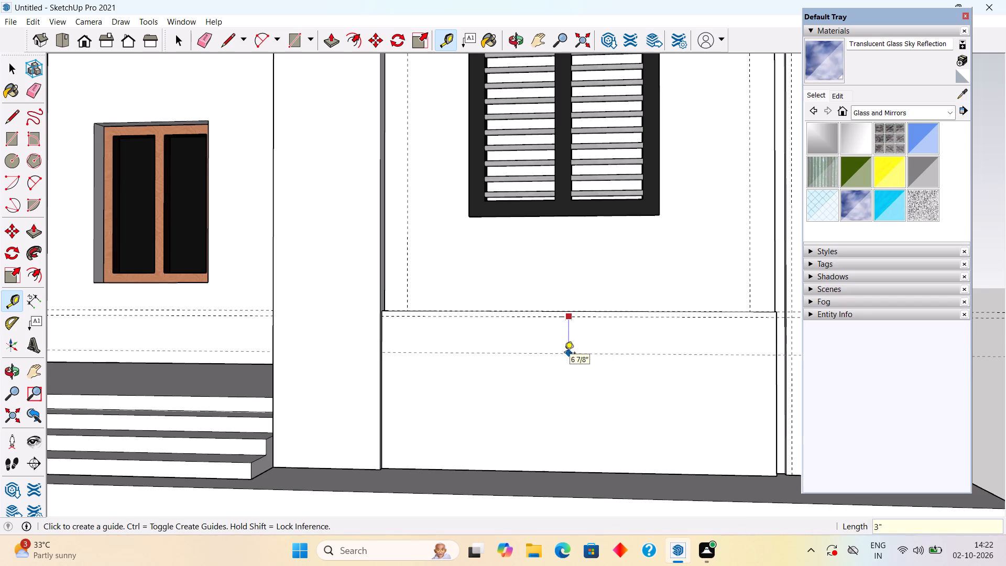
pyautogui.click(566, 330)
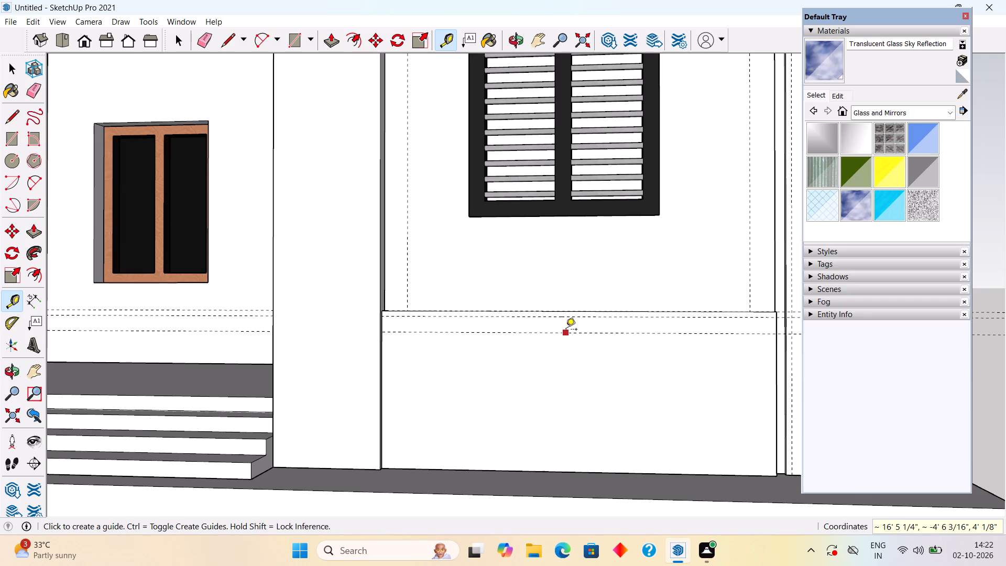
pyautogui.write('1"')
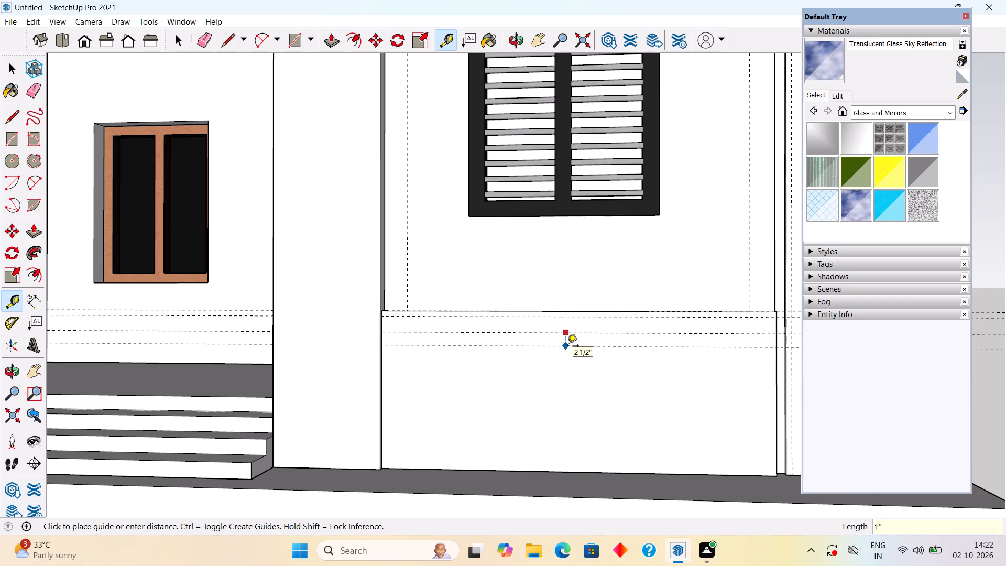
pyautogui.press('Return')
pyautogui.press('space')
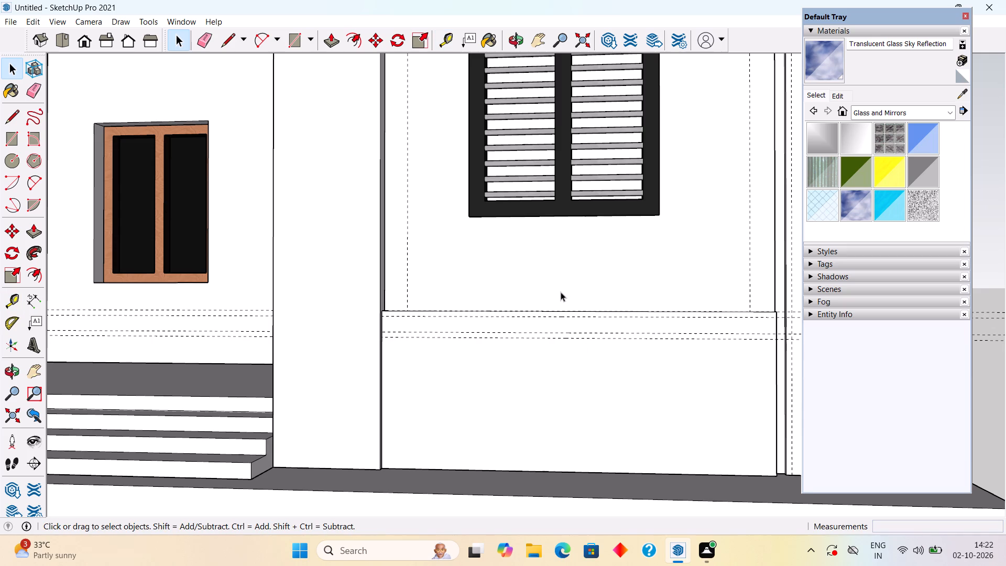
# Copy the two lowest horizontal guides 4" downward and array them as seven copies down the panel.
pyautogui.click(594, 338)
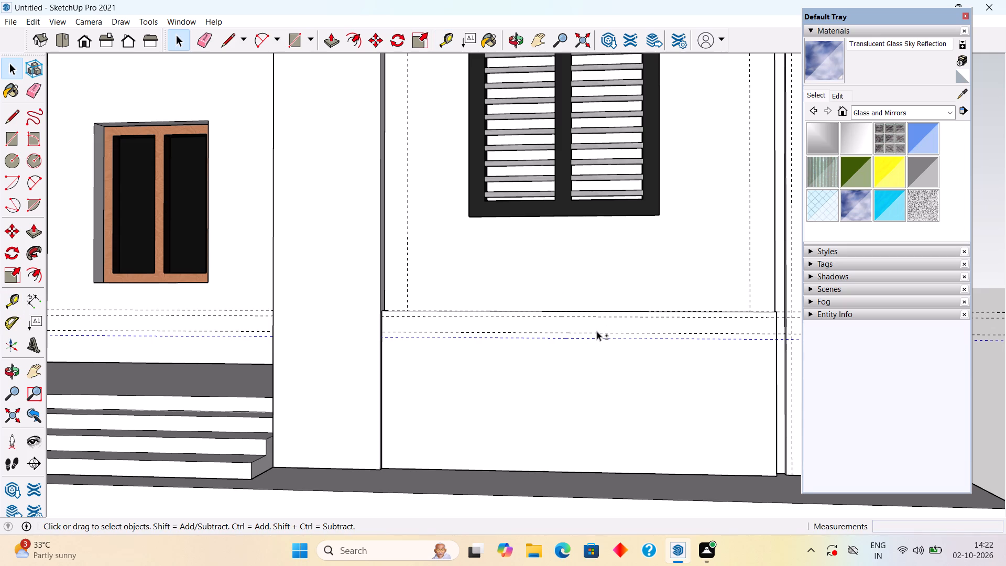
pyautogui.keyDown('shift'); pyautogui.click(597, 331); pyautogui.keyUp('shift')
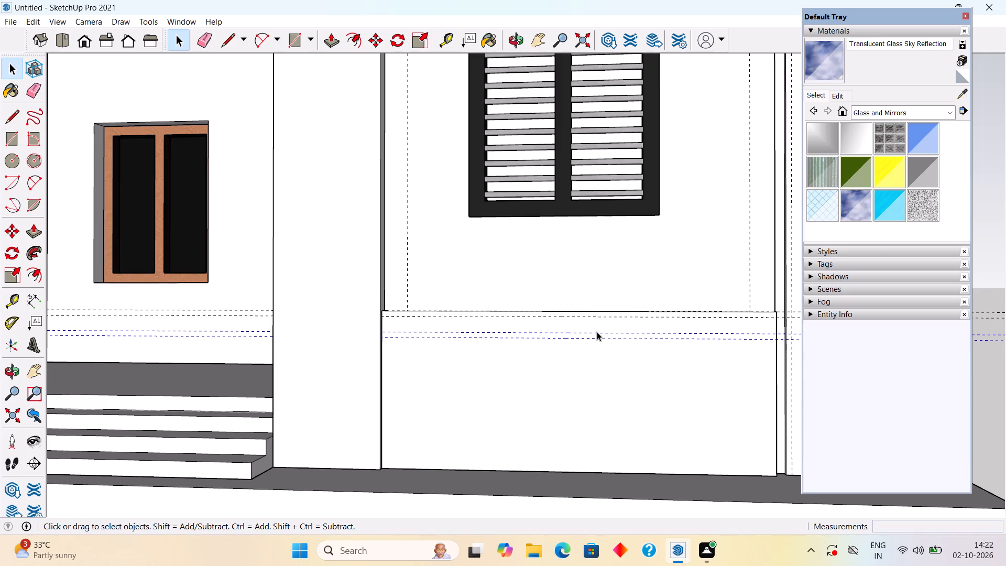
pyautogui.press('m')
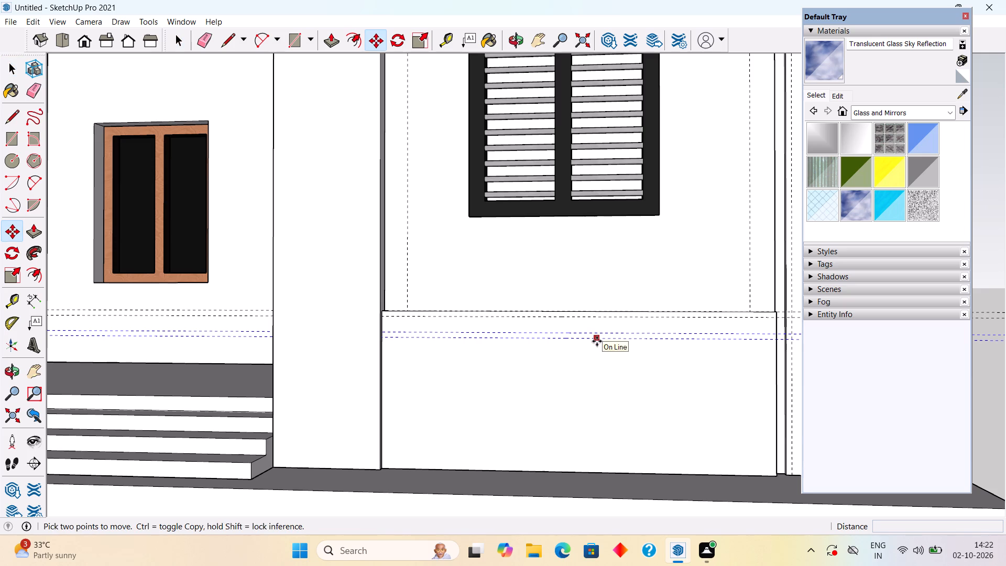
pyautogui.click(597, 341)
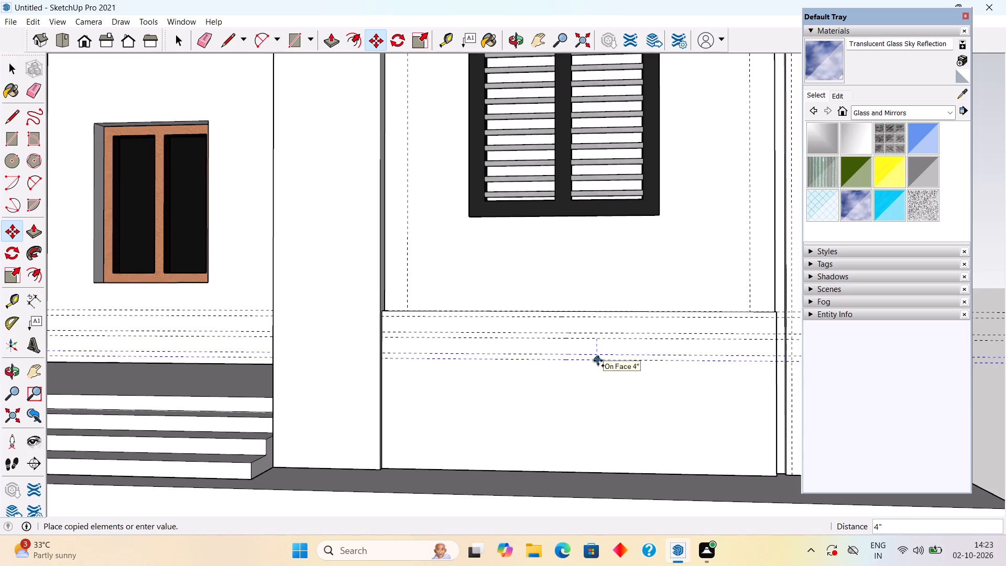
pyautogui.write('4"')
pyautogui.press('Return')
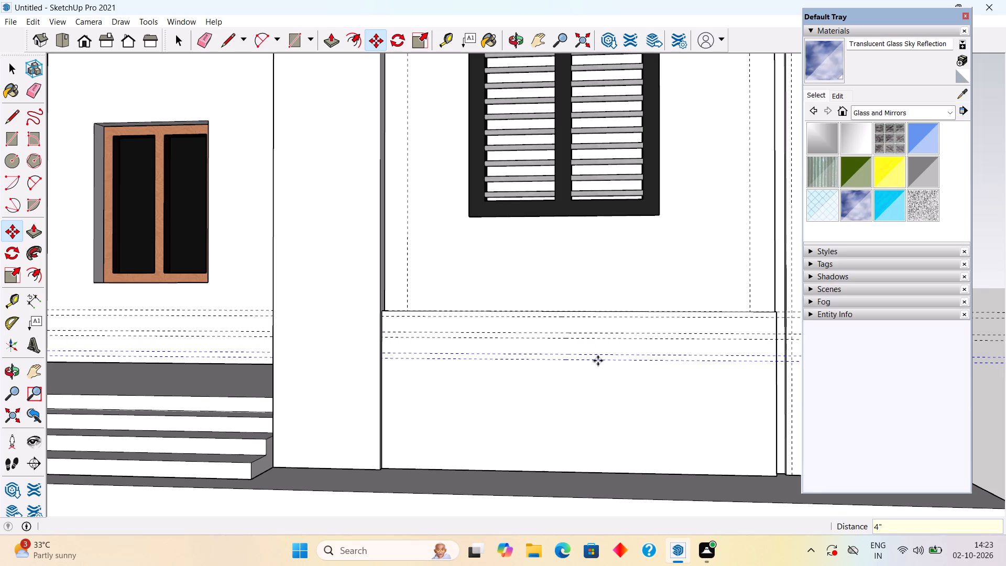
pyautogui.press('x')
pyautogui.press('7')
pyautogui.press('Return')
pyautogui.press('space')
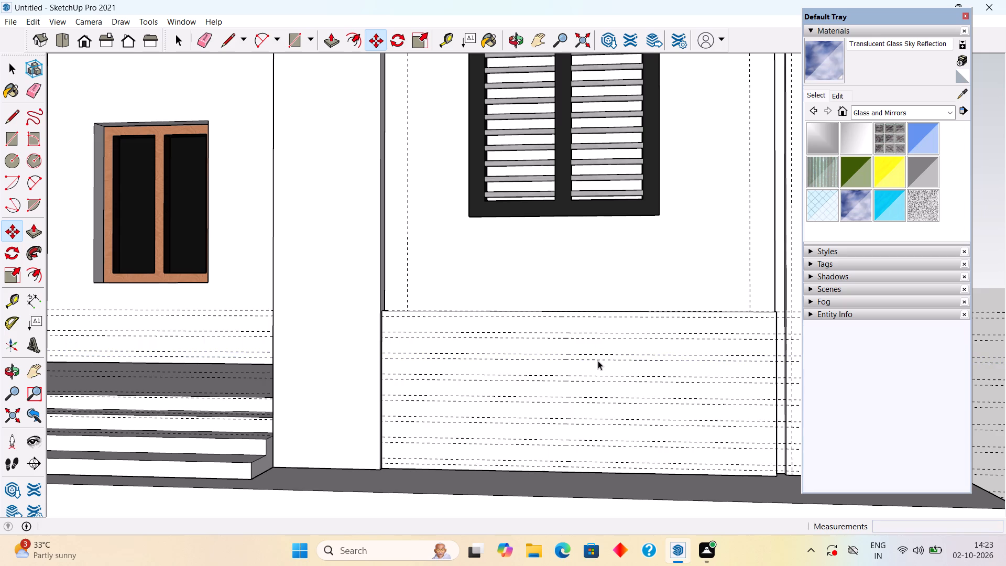
# Draw a 3" by about 6' 1 1/2" strip rectangle across the lower panel between its top two horizontal guides.
pyautogui.moveTo(598, 361); pyautogui.dragTo(598, 411, button='middle')
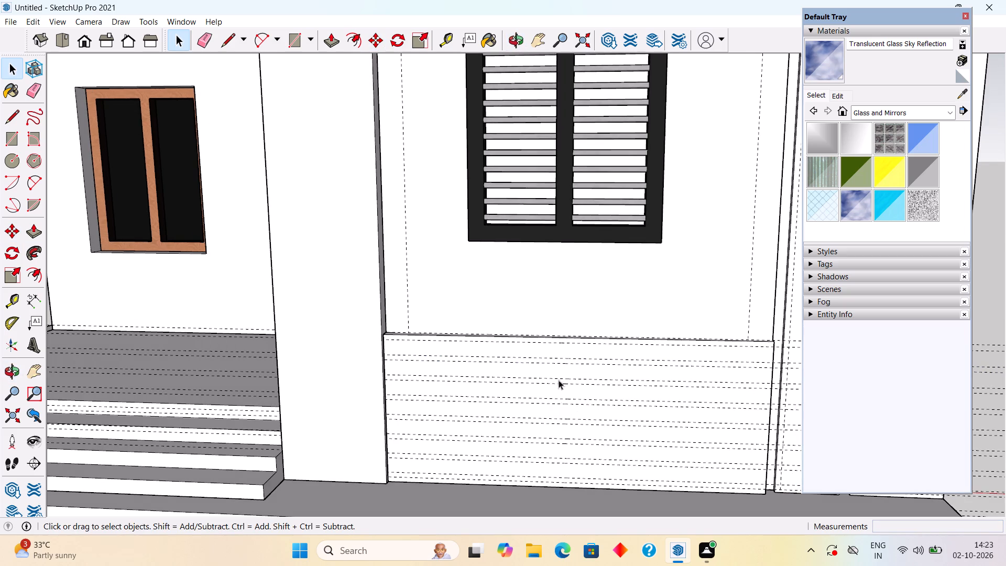
pyautogui.moveTo(559, 379); pyautogui.dragTo(563, 346, button='middle')
pyautogui.press('r')
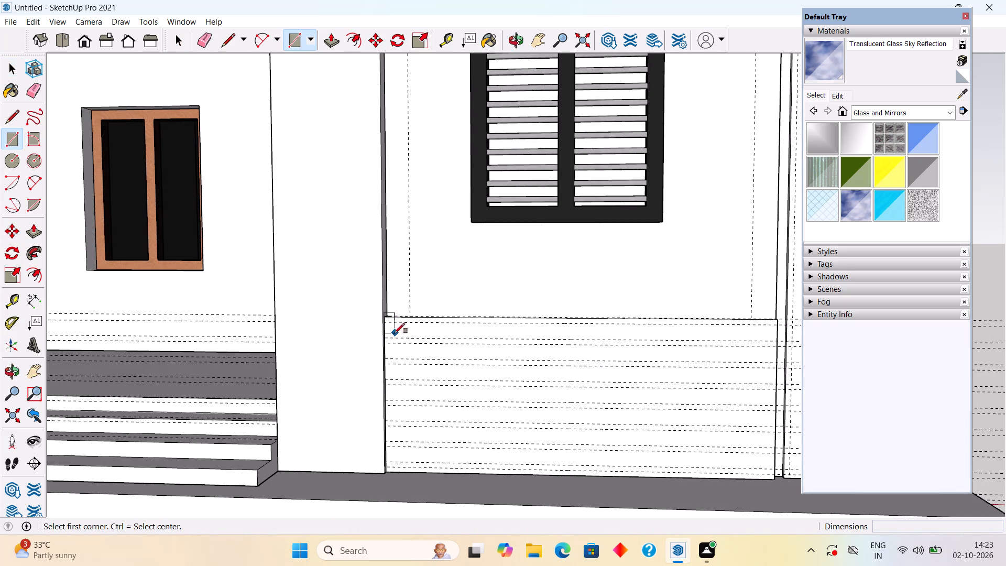
pyautogui.scroll(9, 387, 324)
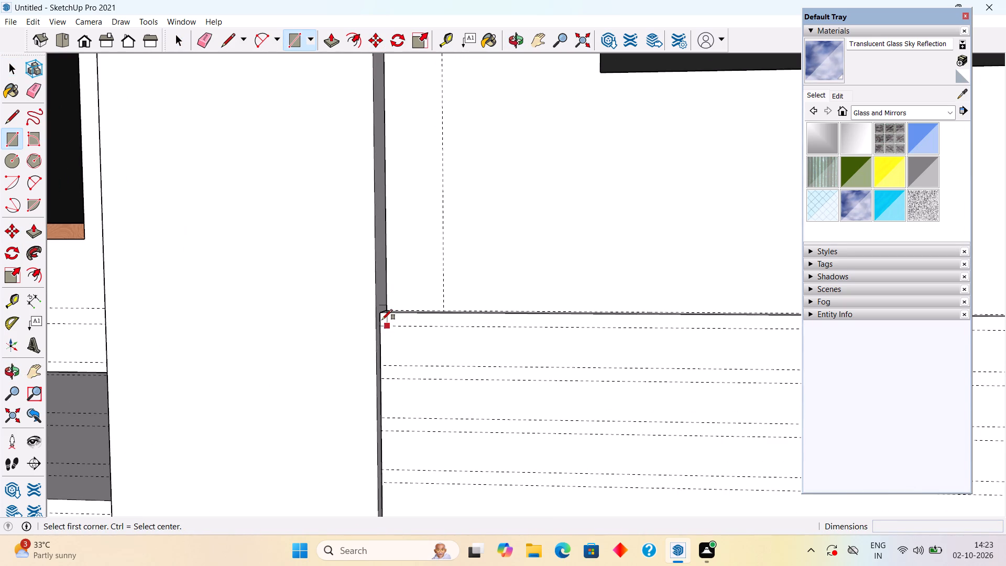
pyautogui.click(382, 325)
pyautogui.scroll(1, 380, 331)
pyautogui.scroll(-10, 380, 331)
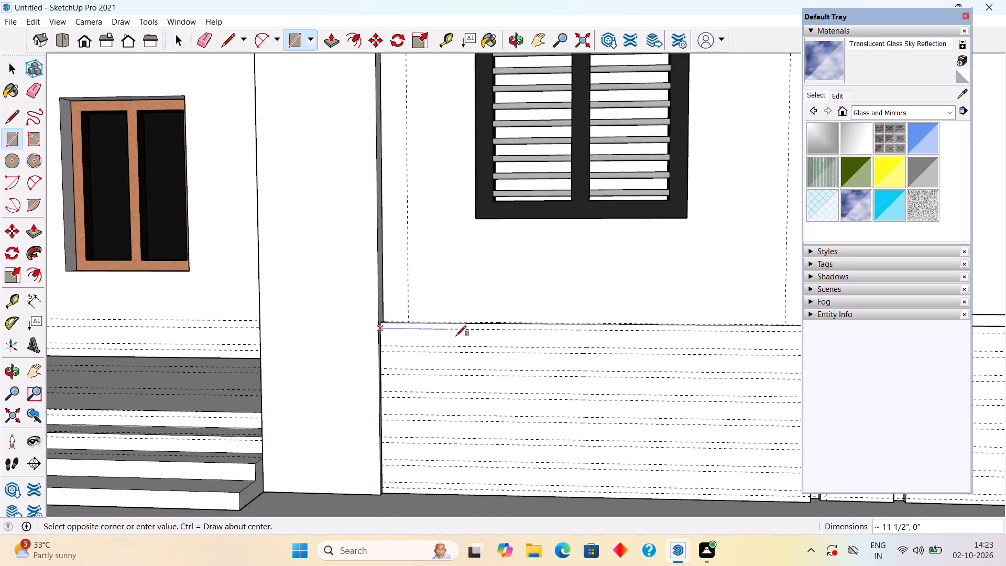
pyautogui.scroll(-5, 476, 338)
pyautogui.scroll(1, 564, 349)
pyautogui.scroll(1, 631, 344)
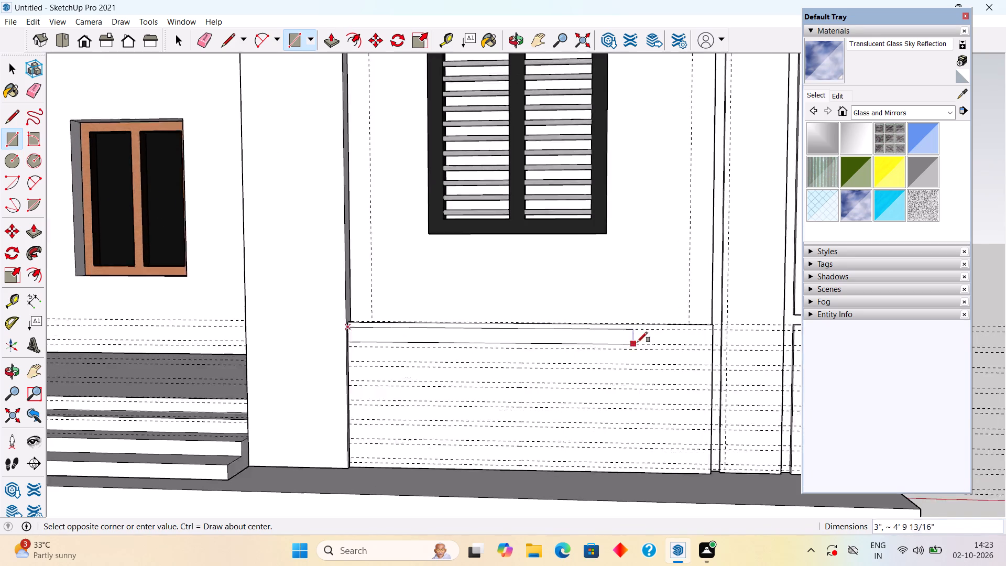
pyautogui.scroll(2, 637, 342)
pyautogui.click(719, 346)
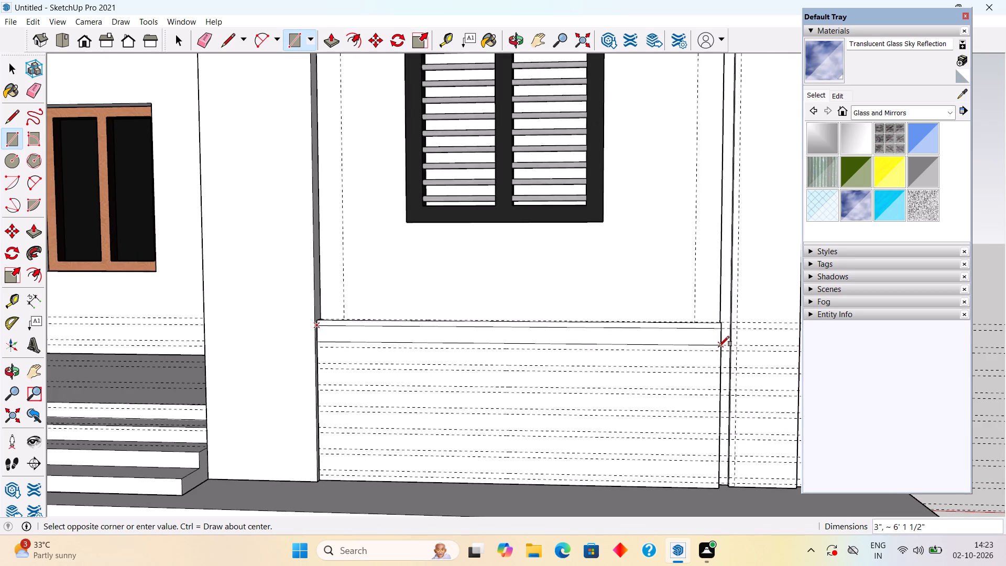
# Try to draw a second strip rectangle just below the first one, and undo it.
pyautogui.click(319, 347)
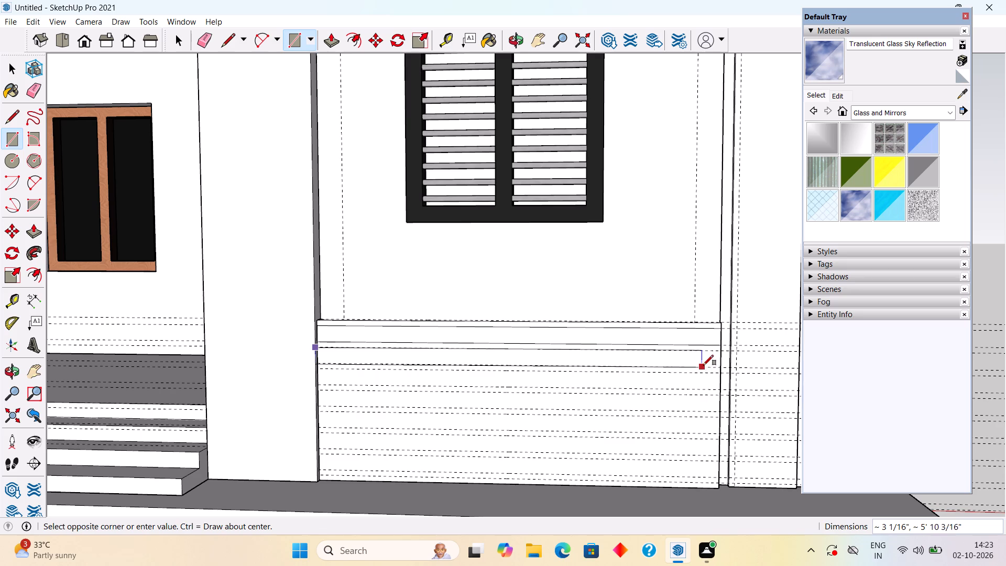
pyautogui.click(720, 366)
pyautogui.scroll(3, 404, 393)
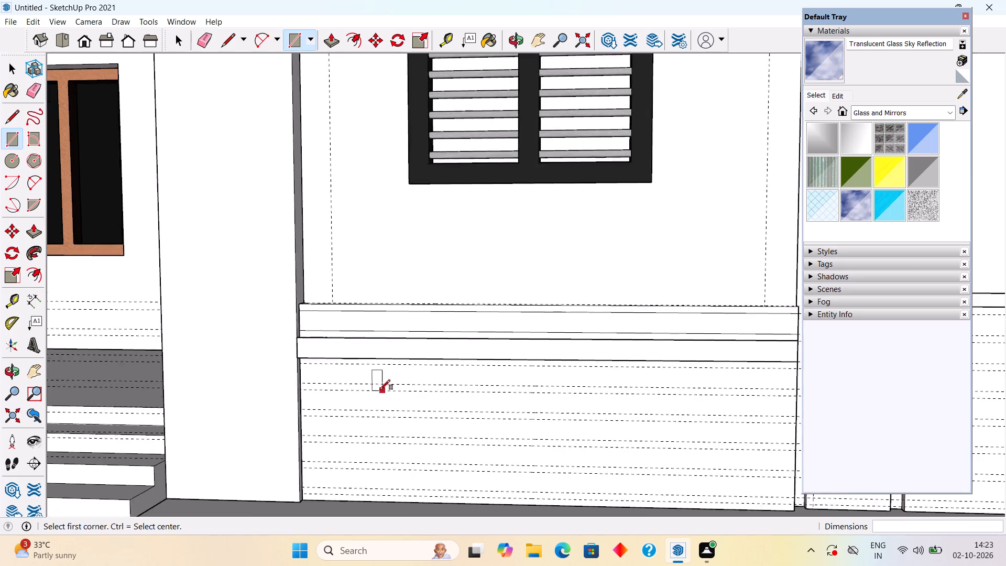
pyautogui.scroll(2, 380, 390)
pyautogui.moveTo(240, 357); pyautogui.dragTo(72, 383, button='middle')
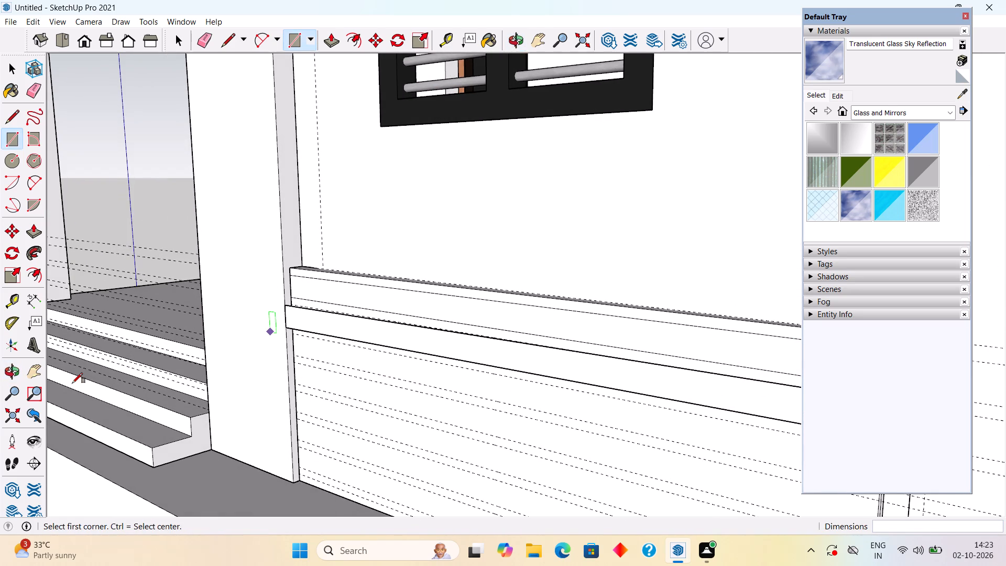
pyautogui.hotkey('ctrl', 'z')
# Draw the second and third strip rectangles, each 3" high, across the panel's full width between the following pairs of guides.
pyautogui.scroll(3, 307, 317)
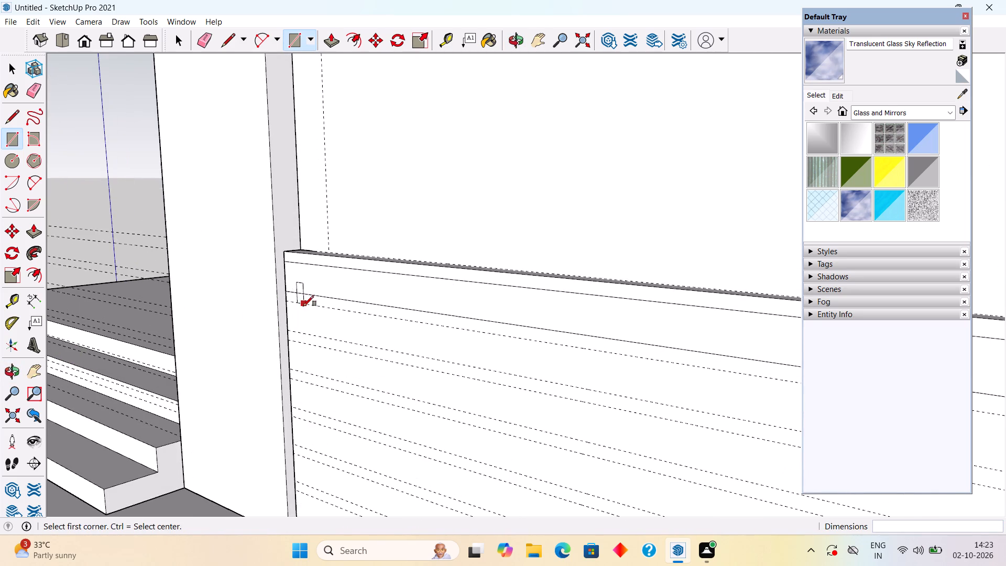
pyautogui.scroll(2, 297, 305)
pyautogui.click(286, 302)
pyautogui.scroll(-5, 371, 355)
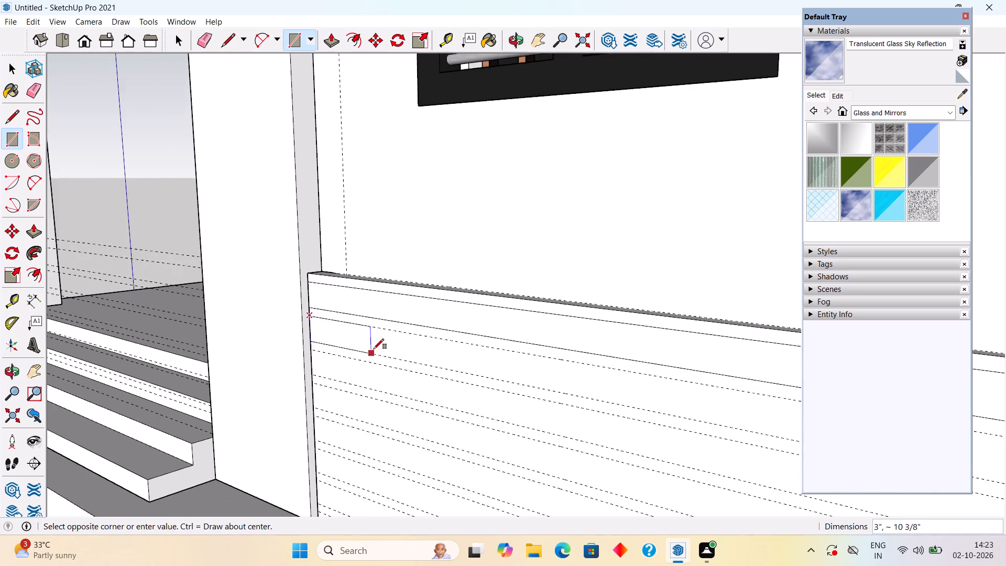
pyautogui.scroll(-8, 374, 349)
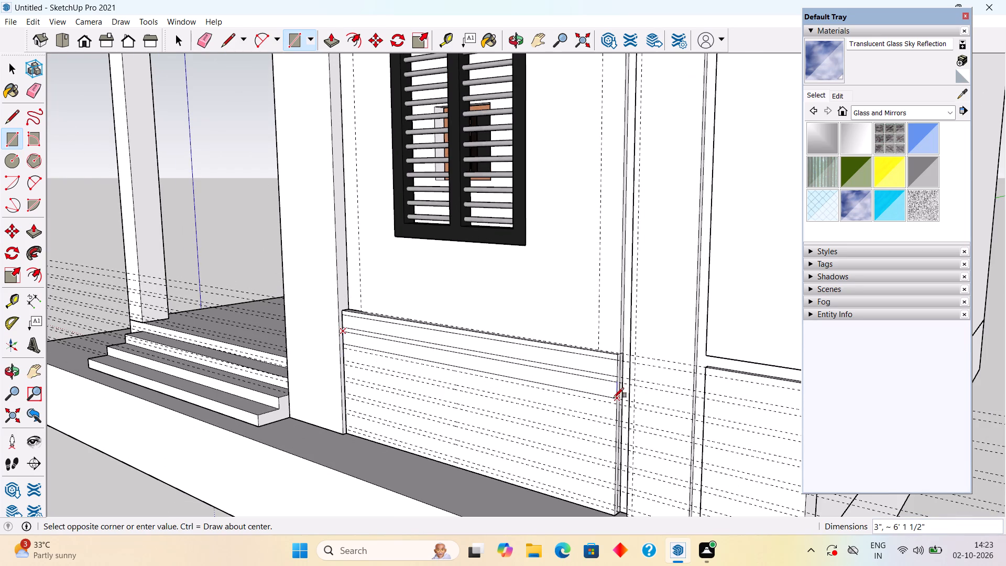
pyautogui.click(614, 398)
pyautogui.scroll(5, 345, 351)
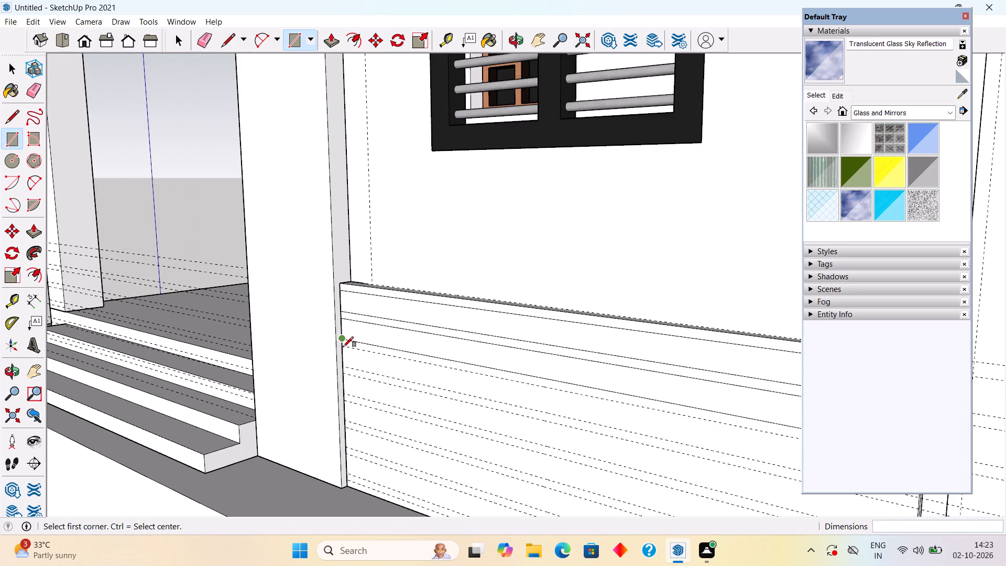
pyautogui.click(343, 347)
pyautogui.scroll(-7, 541, 410)
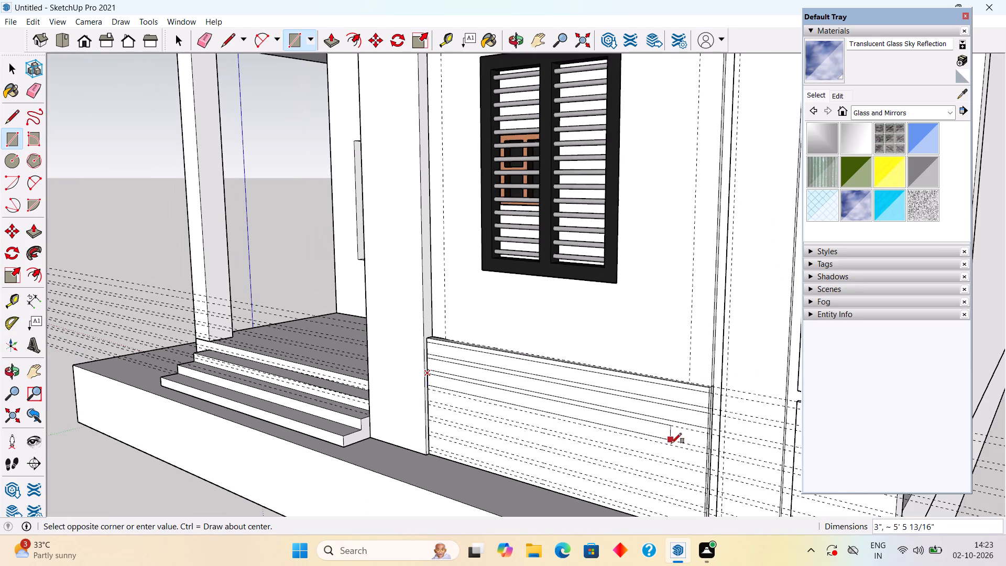
pyautogui.click(706, 447)
# Draw the fourth 3" high strip rectangle across the panel's full width, starting one guide below the third strip.
pyautogui.scroll(1, 400, 391)
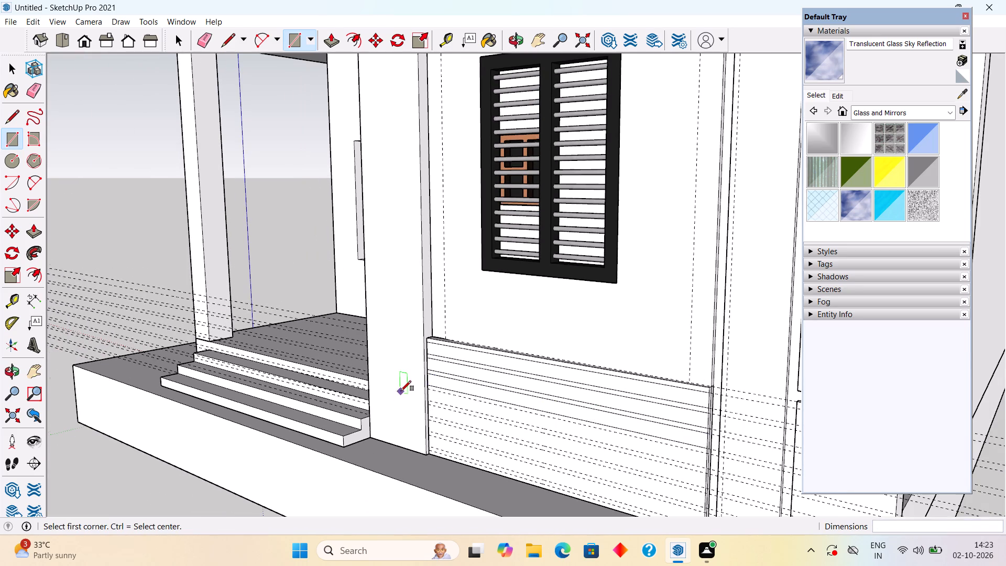
pyautogui.moveTo(588, 449); pyautogui.dragTo(592, 393, button='middle')
pyautogui.scroll(4, 496, 398)
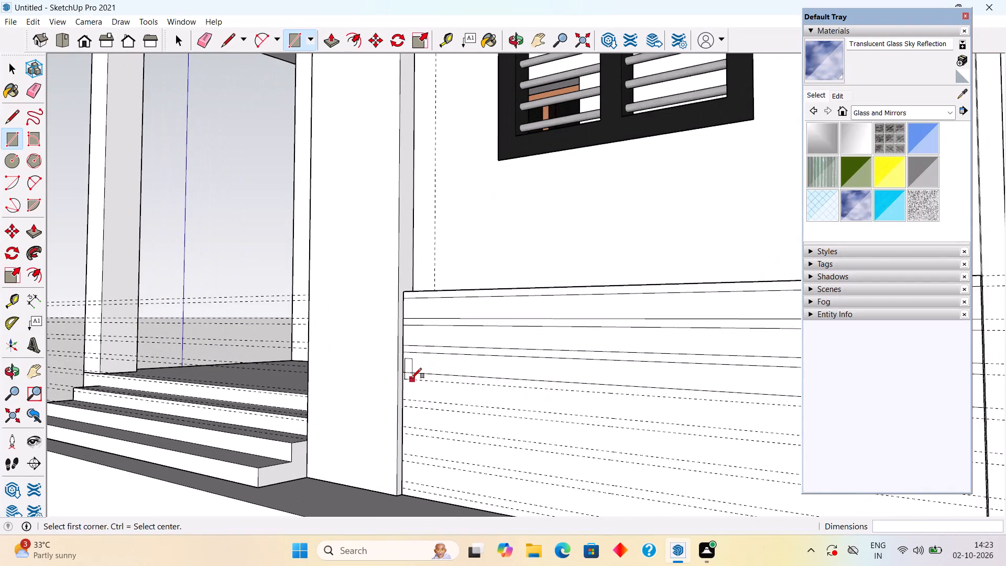
pyautogui.click(404, 380)
pyautogui.scroll(-6, 408, 386)
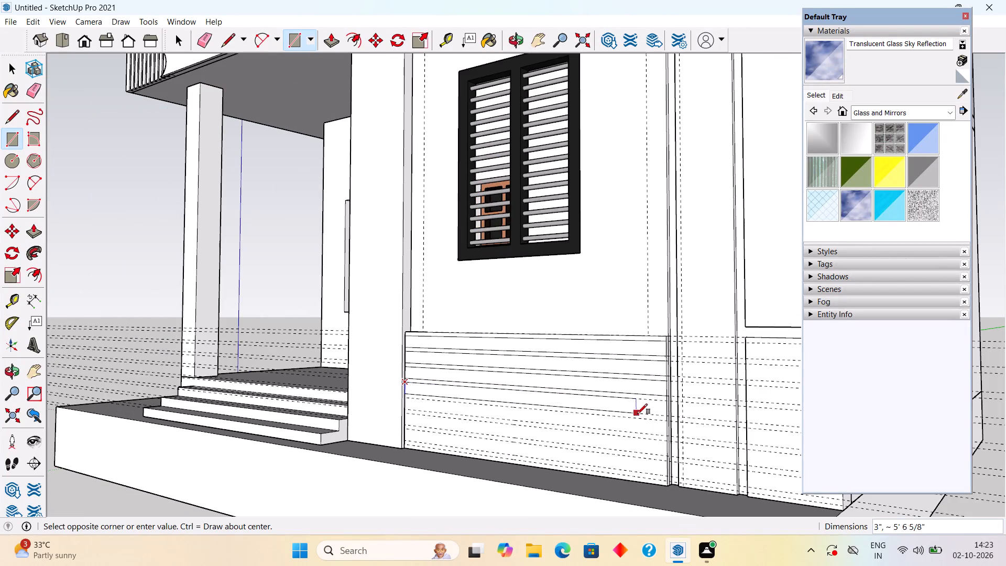
pyautogui.click(667, 415)
# Draw the fifth strip rectangle, 3" by about 6' 1 1/2", across the panel between its matching guides.
pyautogui.moveTo(507, 432); pyautogui.dragTo(507, 421, button='middle')
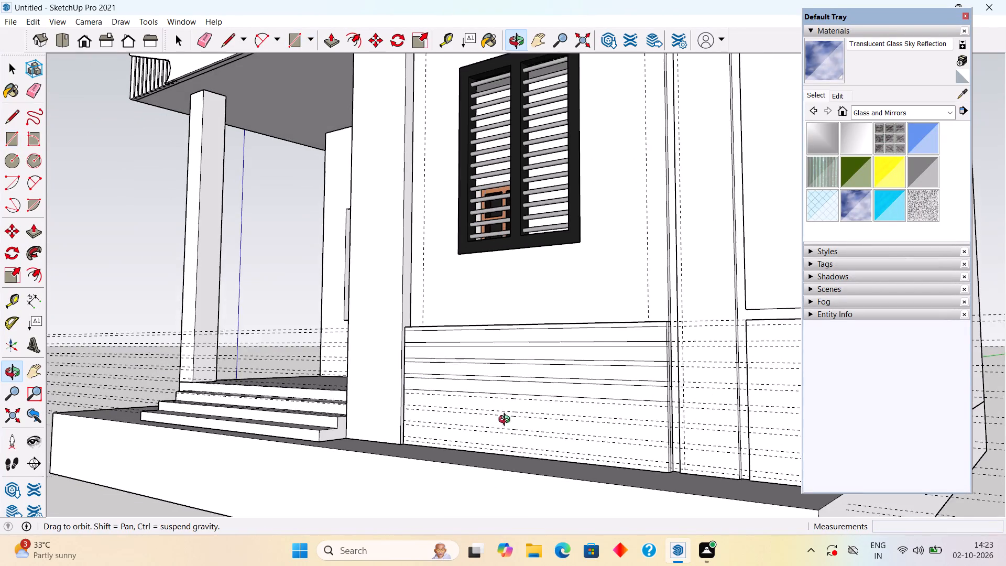
pyautogui.moveTo(507, 421); pyautogui.dragTo(507, 400, button='middle')
pyautogui.scroll(4, 417, 399)
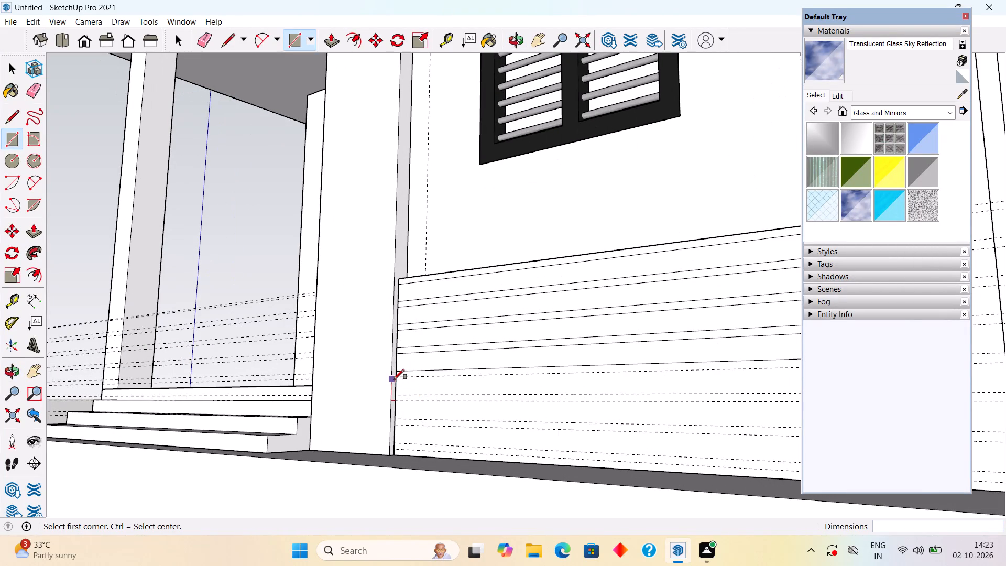
pyautogui.scroll(6, 398, 376)
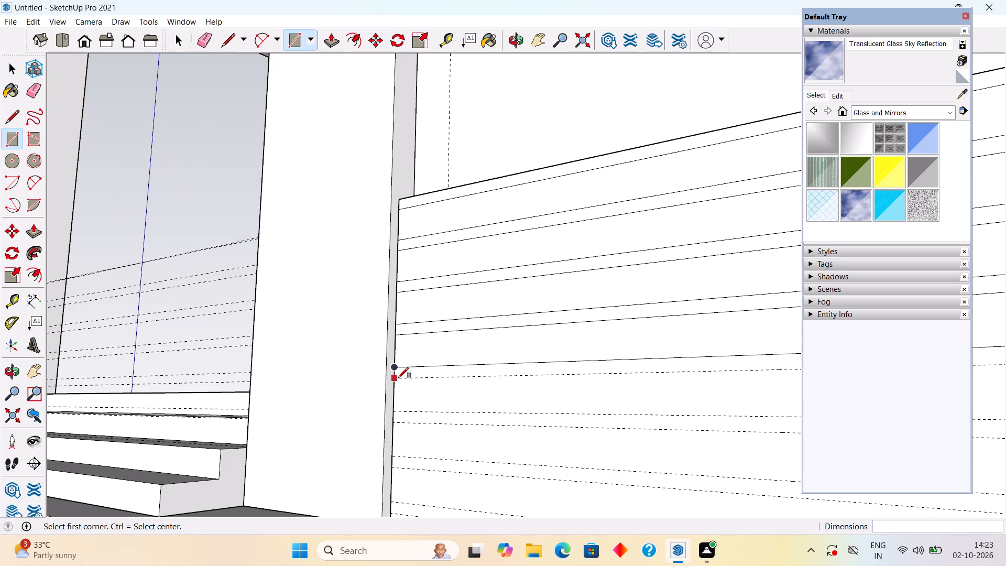
pyautogui.click(398, 378)
pyautogui.scroll(-9, 514, 434)
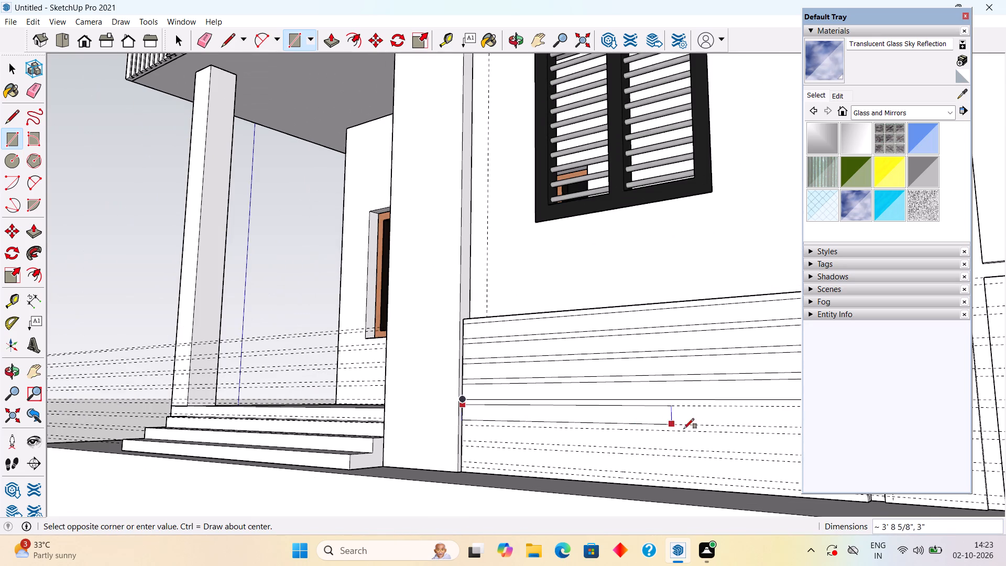
pyautogui.scroll(-10, 705, 433)
pyautogui.scroll(6, 766, 433)
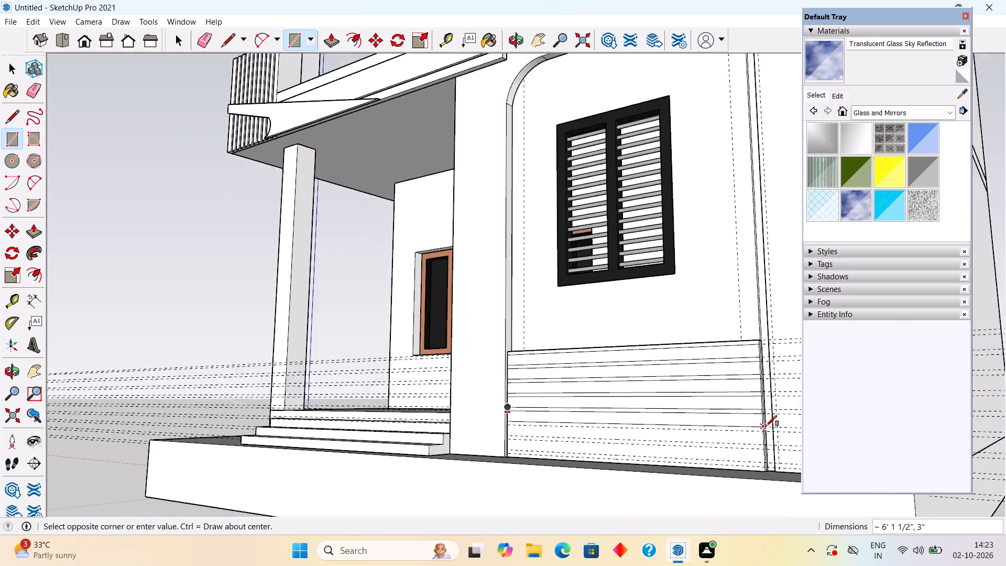
pyautogui.scroll(2, 766, 426)
pyautogui.click(766, 424)
# Draw the sixth and seventh strip rectangles, each 3" by about 6' 1 1/2", between the remaining guide pairs near the panel's base.
pyautogui.scroll(5, 523, 451)
pyautogui.scroll(1, 430, 427)
pyautogui.moveTo(429, 425); pyautogui.dragTo(429, 412, button='middle')
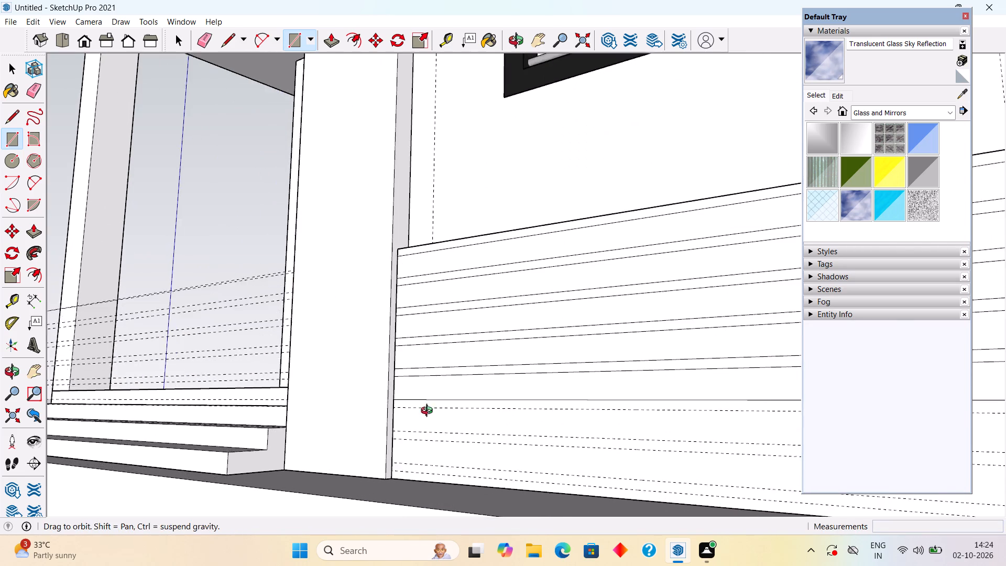
pyautogui.moveTo(429, 412); pyautogui.dragTo(418, 367, button='middle')
pyautogui.scroll(3, 401, 383)
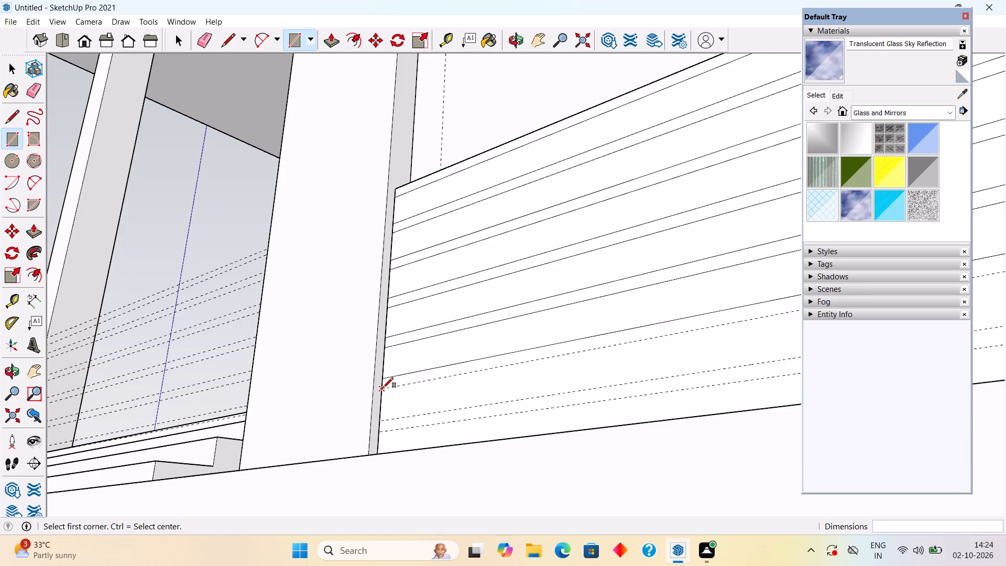
pyautogui.click(383, 388)
pyautogui.scroll(-7, 387, 390)
pyautogui.moveTo(412, 371); pyautogui.dragTo(415, 433, button='middle')
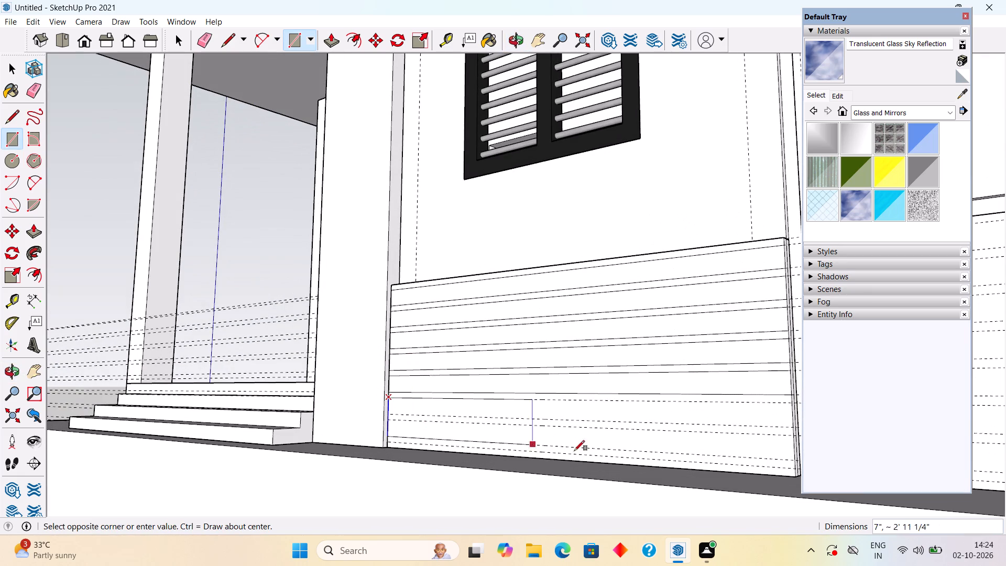
pyautogui.click(792, 428)
pyautogui.scroll(3, 436, 421)
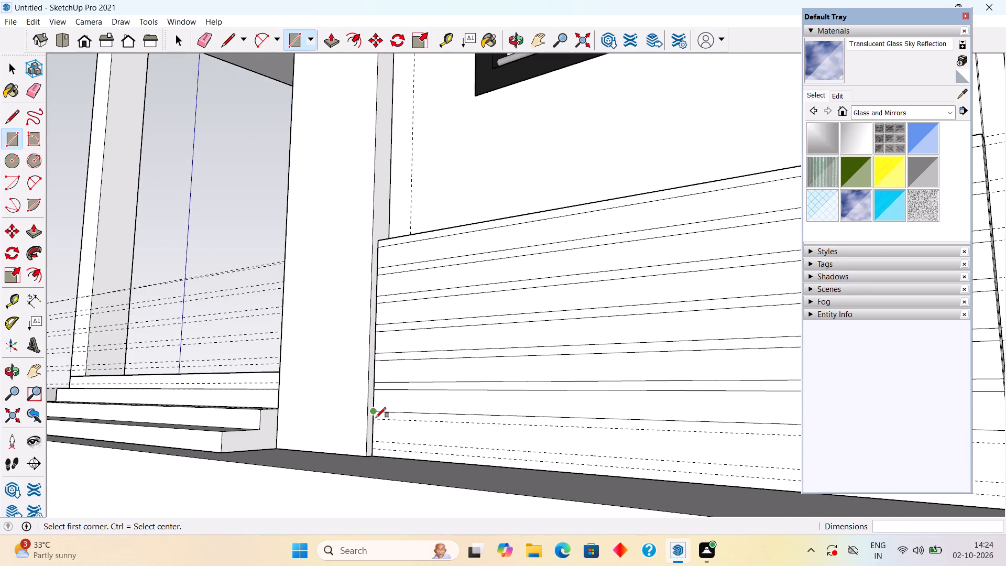
pyautogui.click(374, 419)
pyautogui.scroll(-5, 381, 402)
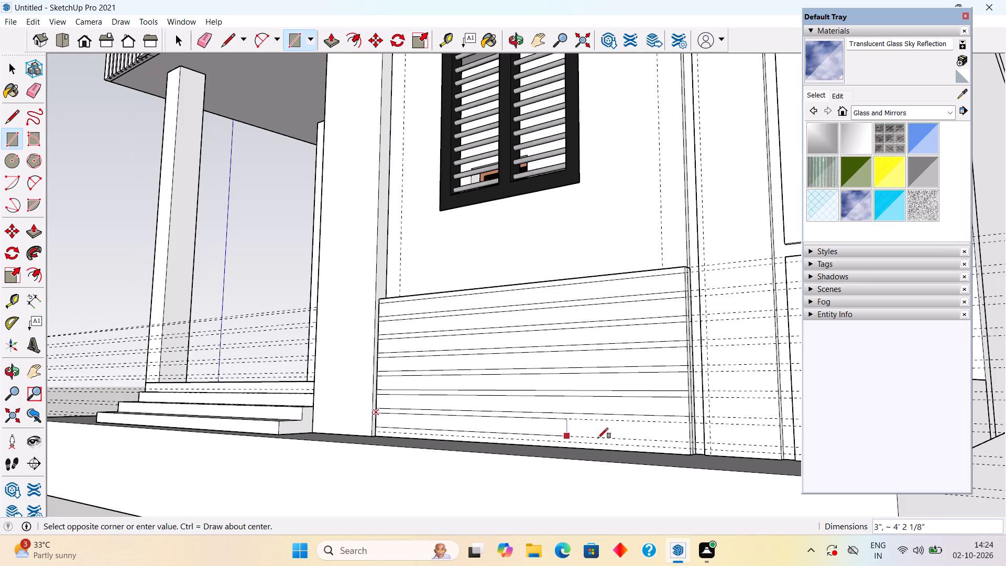
pyautogui.click(690, 444)
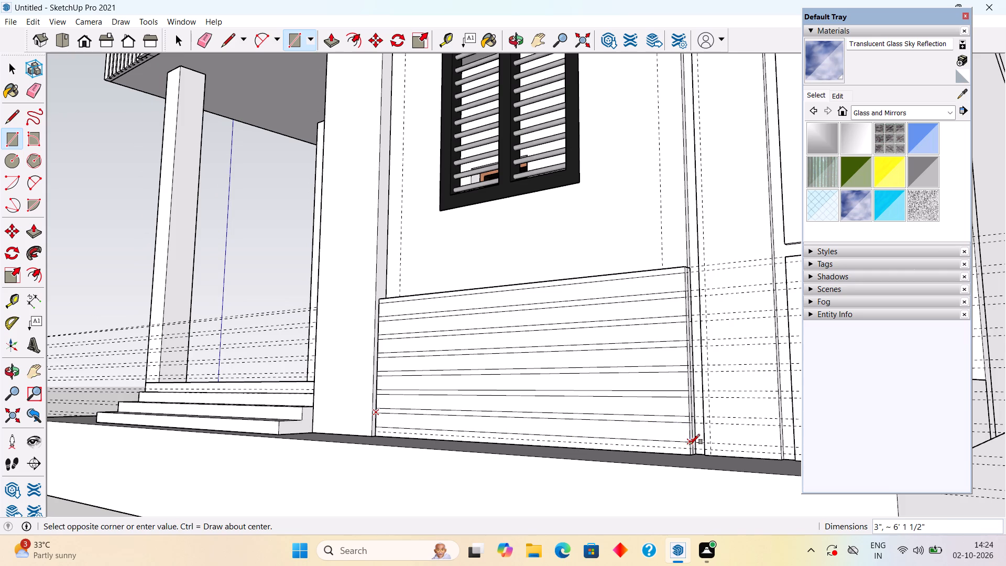
pyautogui.press('space')
# Draw a 1" high rectangle, about 6' 1 1/2" long, across the panel's full width along its base.
pyautogui.moveTo(651, 415); pyautogui.dragTo(661, 440, button='middle')
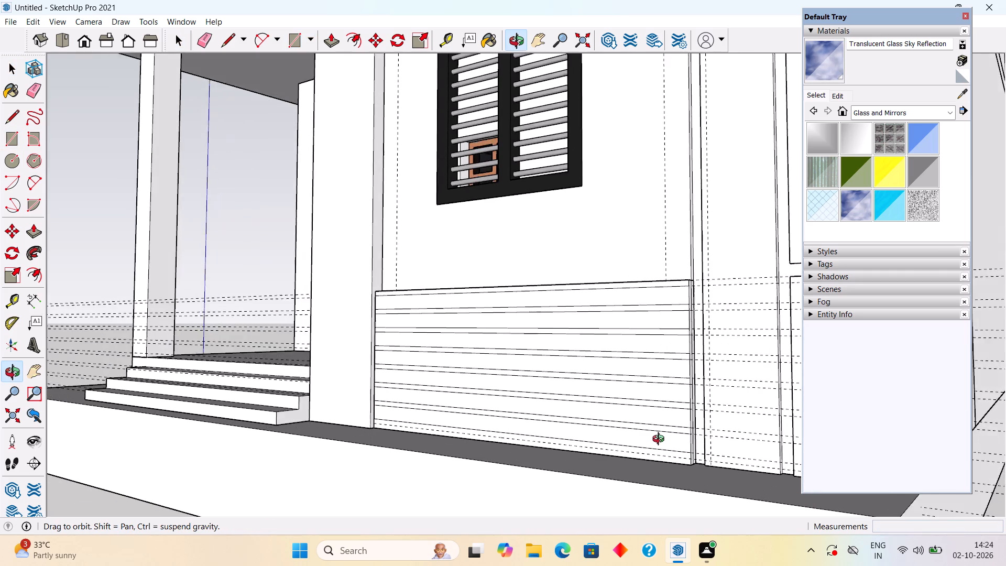
pyautogui.moveTo(661, 440); pyautogui.dragTo(670, 455, button='middle')
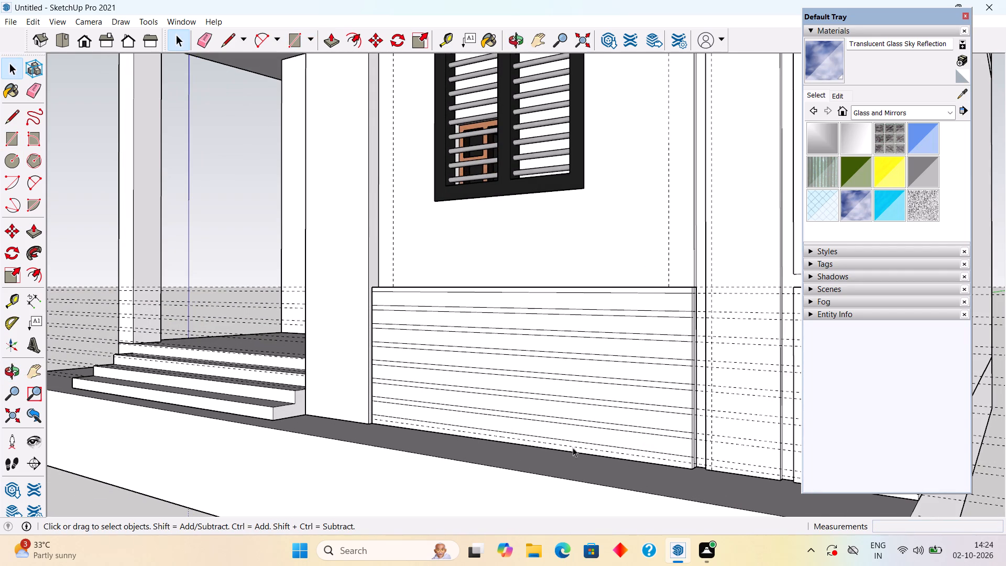
pyautogui.scroll(5, 471, 439)
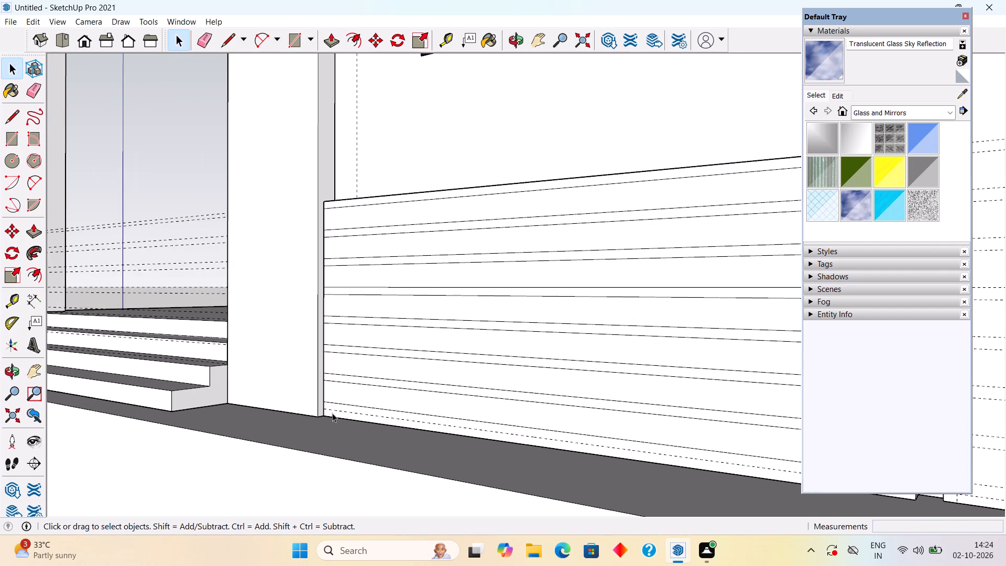
pyautogui.moveTo(337, 411); pyautogui.dragTo(343, 371, button='middle')
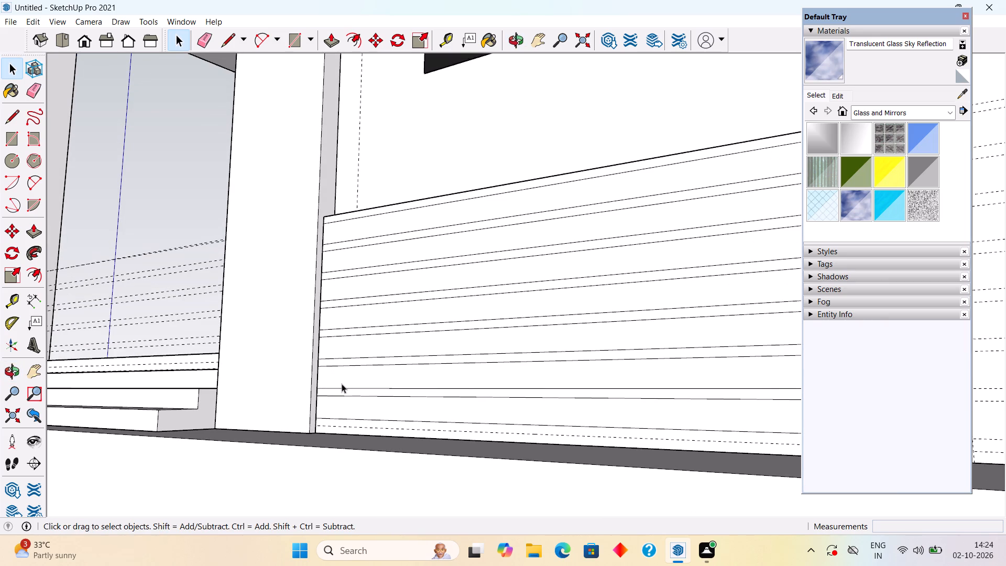
pyautogui.press('r')
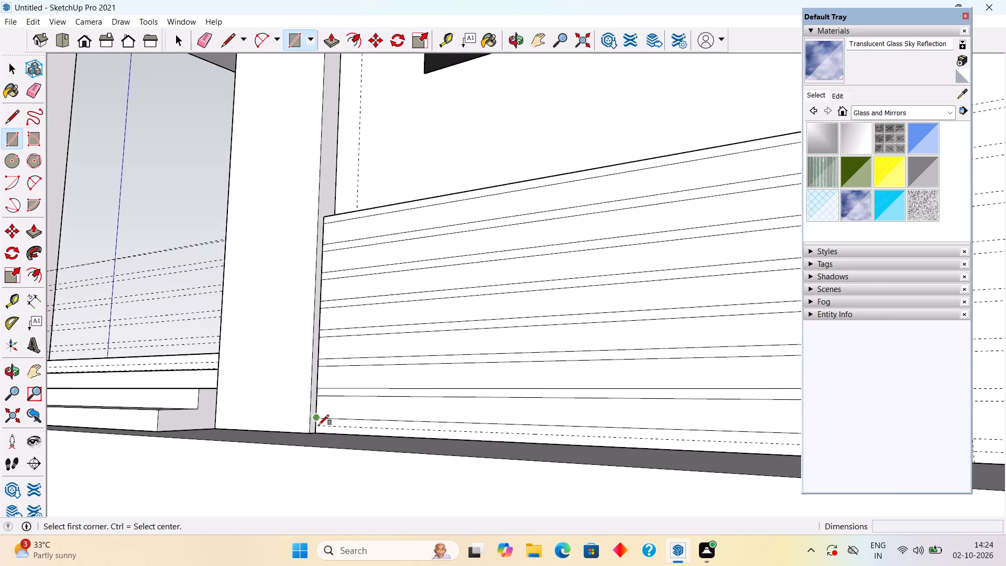
pyautogui.scroll(10, 319, 425)
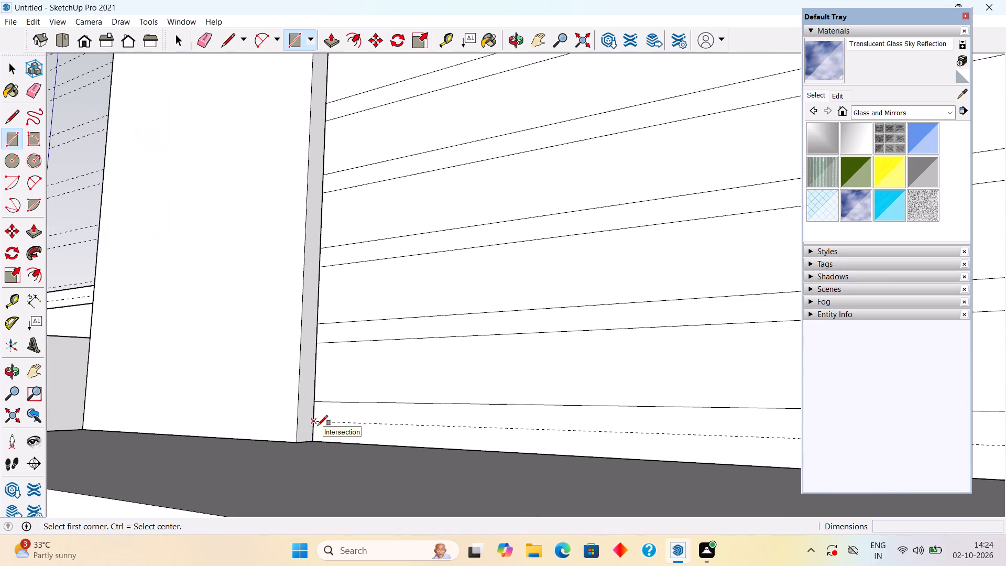
pyautogui.click(318, 422)
pyautogui.scroll(-10, 318, 421)
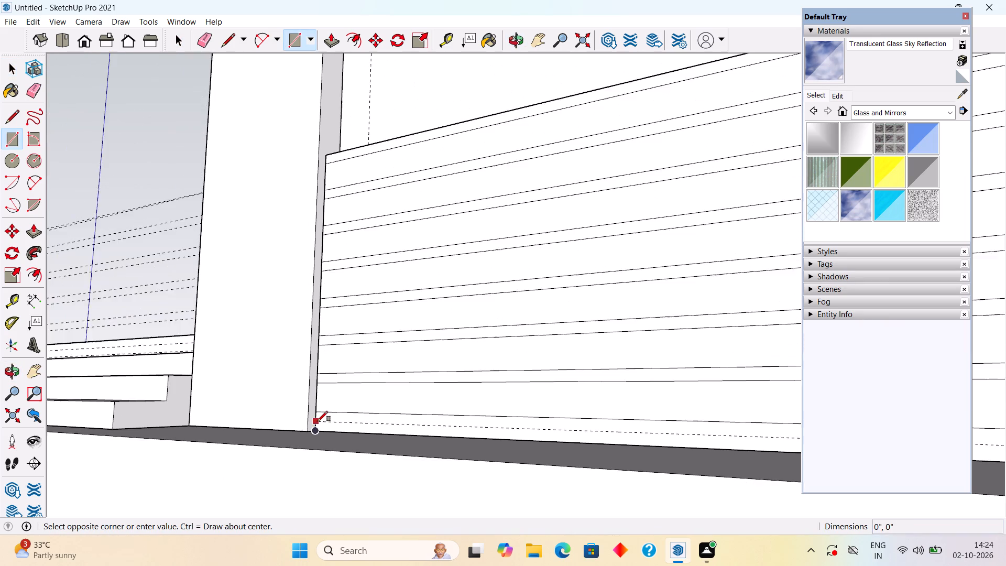
pyautogui.scroll(-7, 318, 421)
pyautogui.scroll(8, 560, 427)
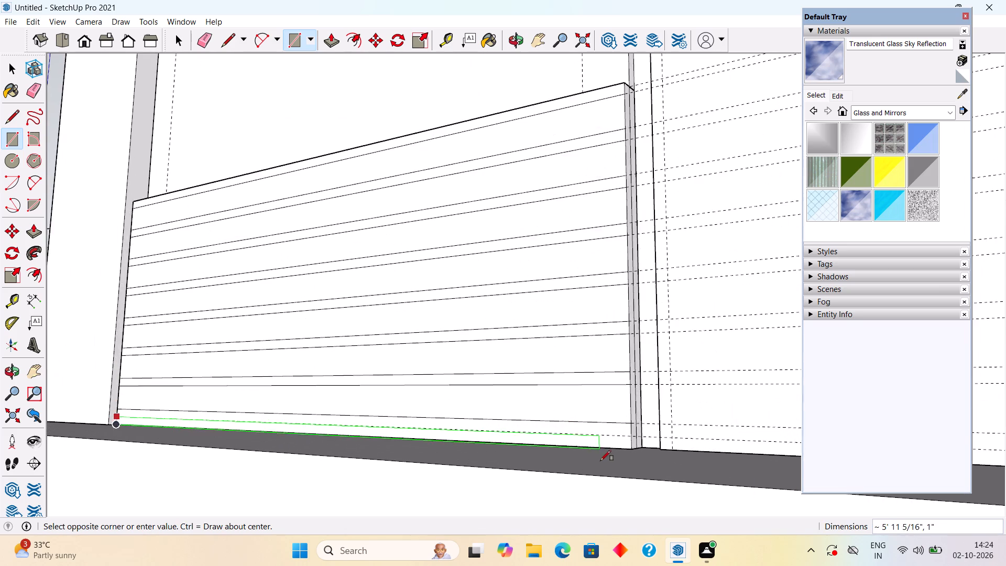
pyautogui.scroll(3, 600, 460)
pyautogui.click(641, 445)
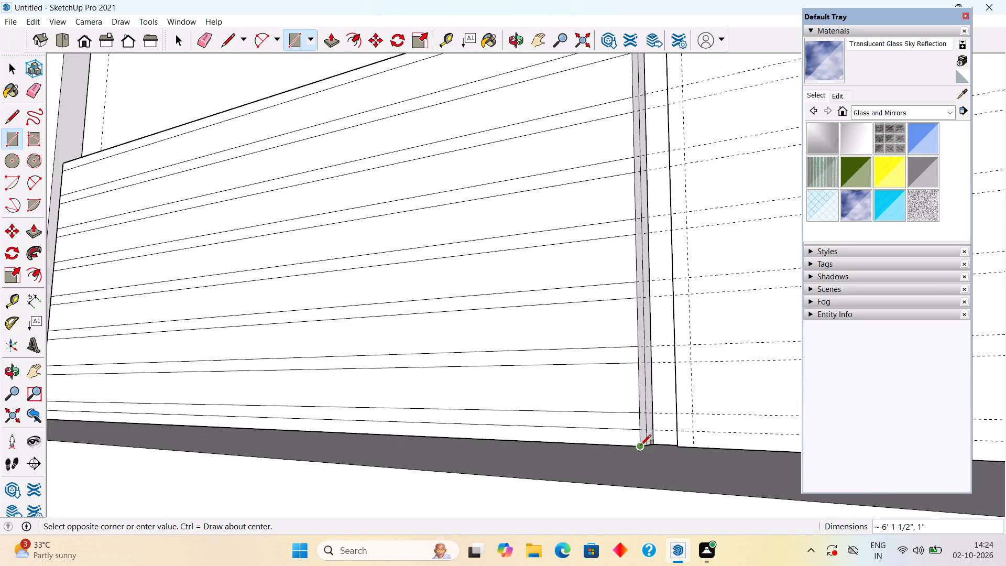
pyautogui.press('space')
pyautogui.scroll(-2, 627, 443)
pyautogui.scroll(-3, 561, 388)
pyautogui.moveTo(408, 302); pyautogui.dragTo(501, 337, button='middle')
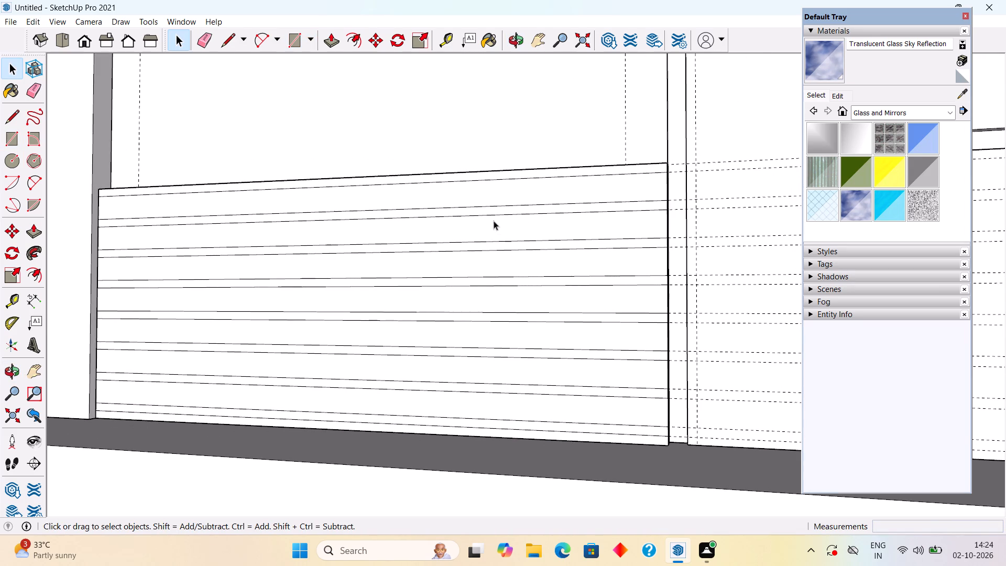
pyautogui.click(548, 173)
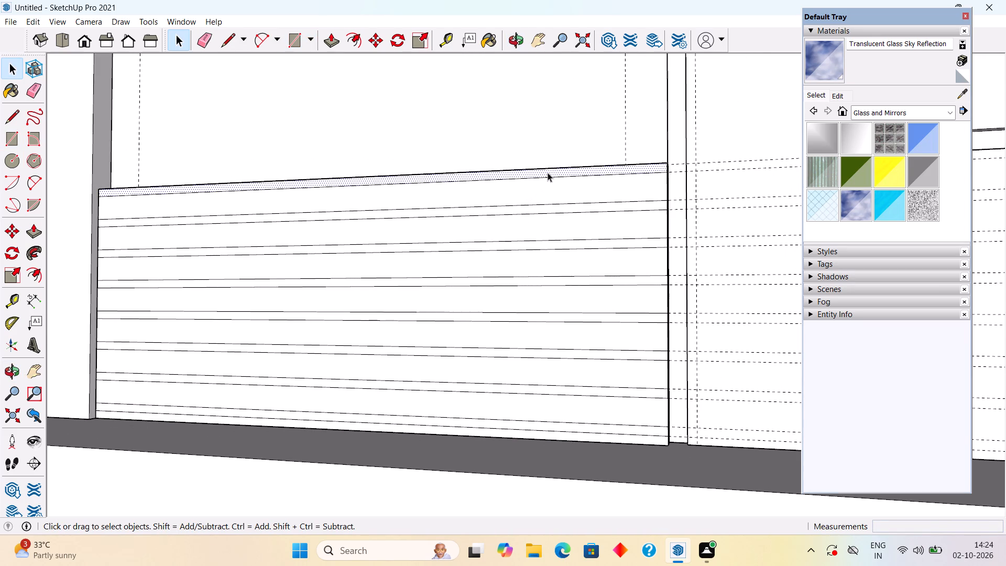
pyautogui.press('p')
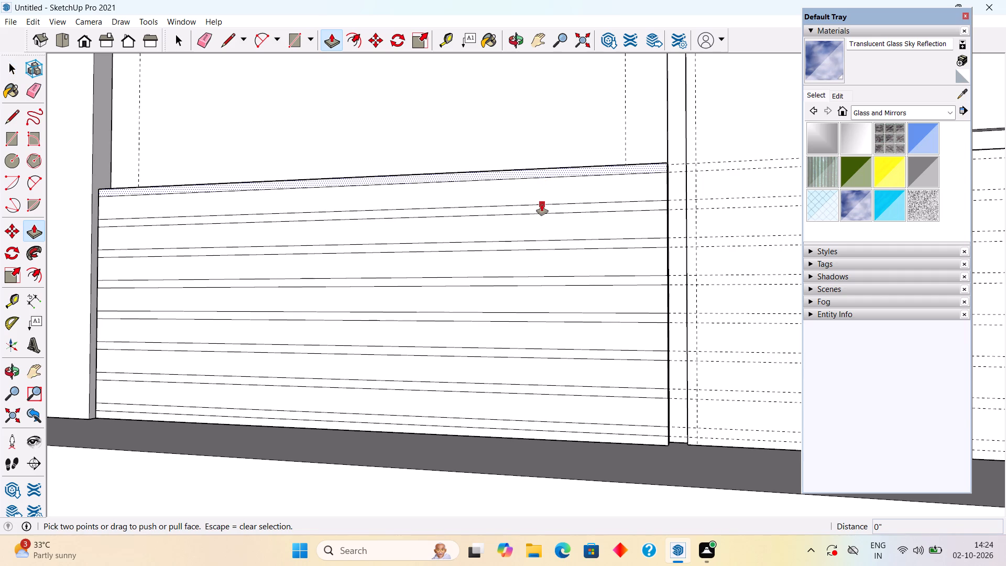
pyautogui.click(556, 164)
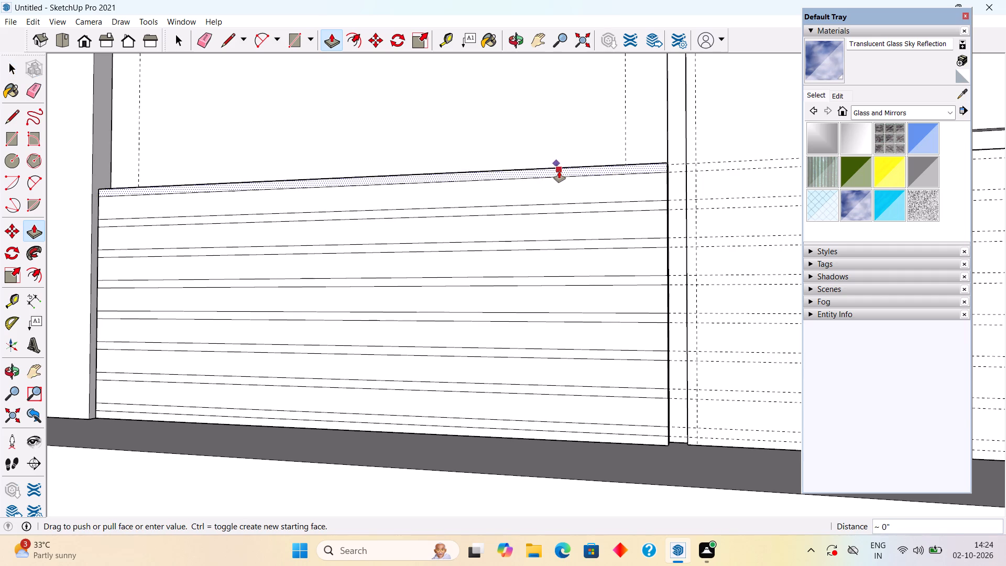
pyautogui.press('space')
# Push the narrow gap face along the panel's top edge 1" into the wall.
pyautogui.moveTo(732, 180); pyautogui.dragTo(594, 234, button='middle')
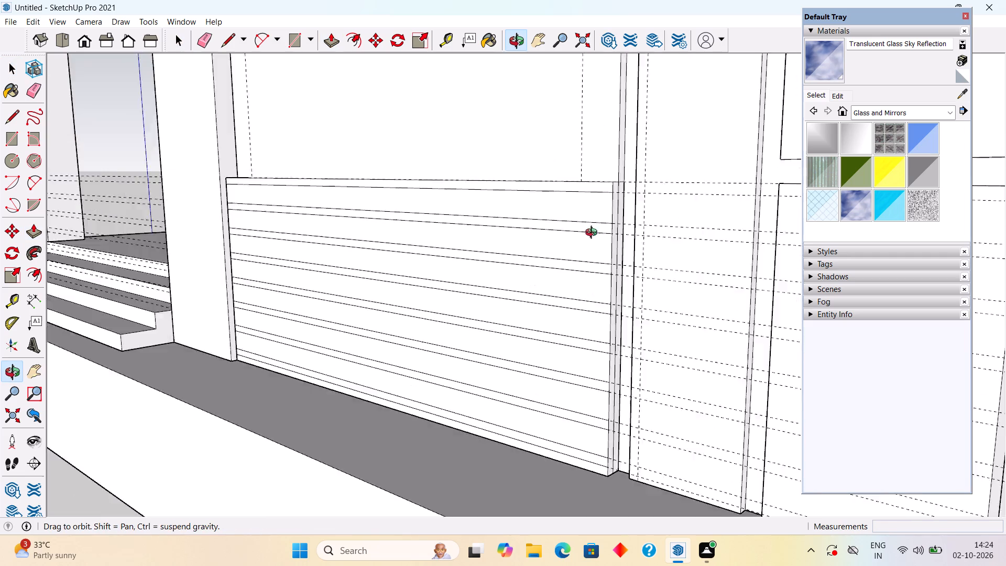
pyautogui.moveTo(594, 234); pyautogui.dragTo(528, 245, button='middle')
pyautogui.scroll(3, 558, 195)
pyautogui.click(564, 196)
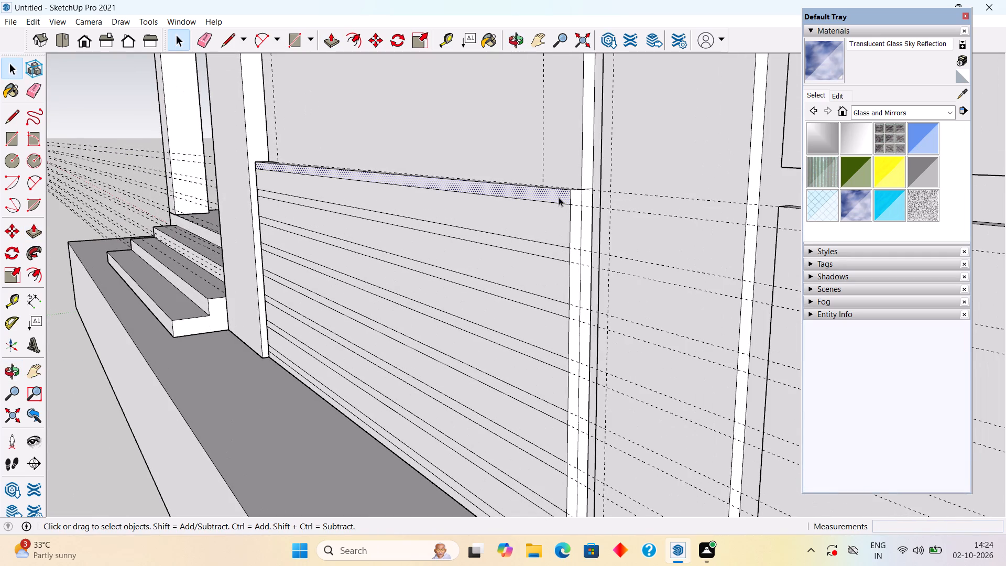
pyautogui.press('p')
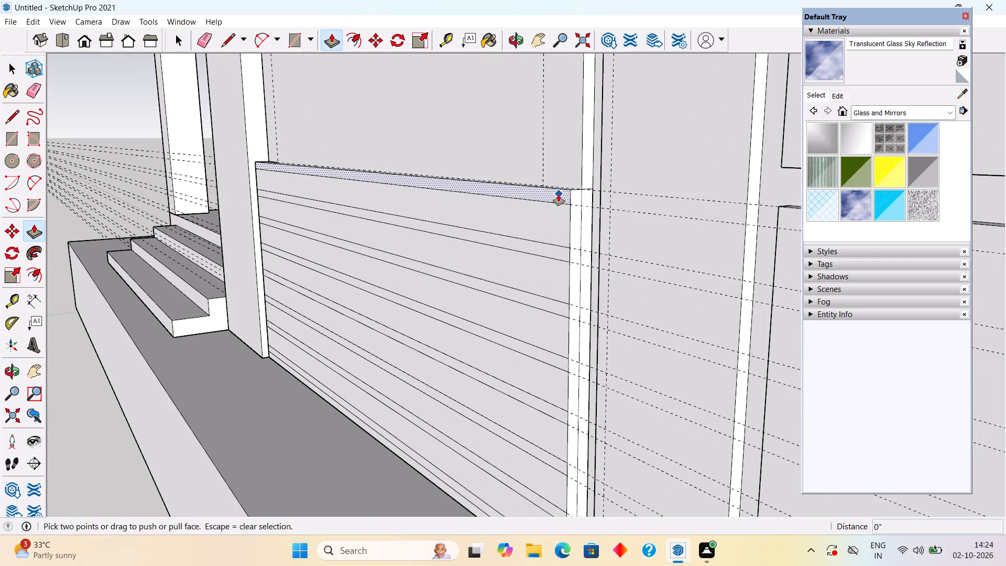
pyautogui.click(559, 194)
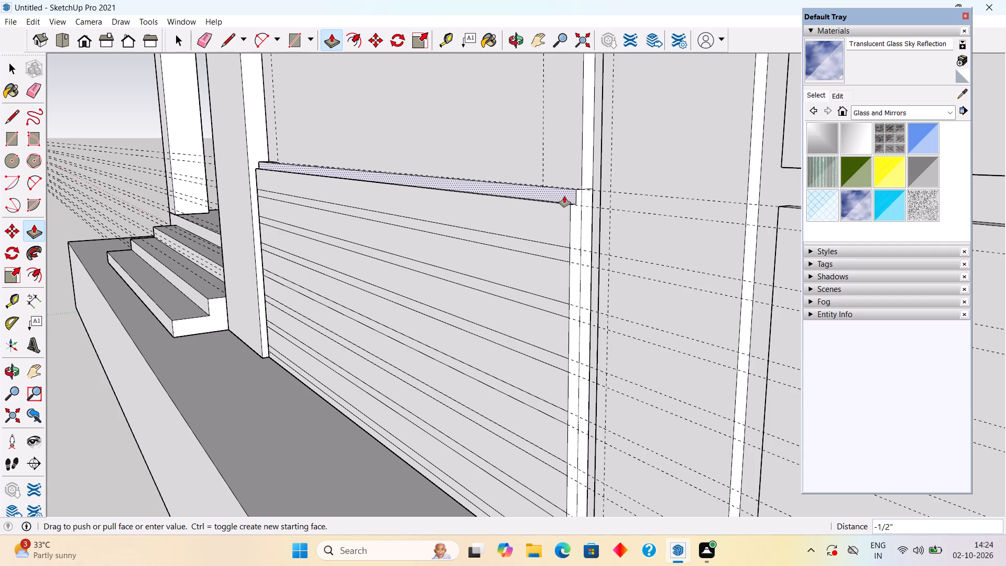
pyautogui.write('1"')
pyautogui.press('Return')
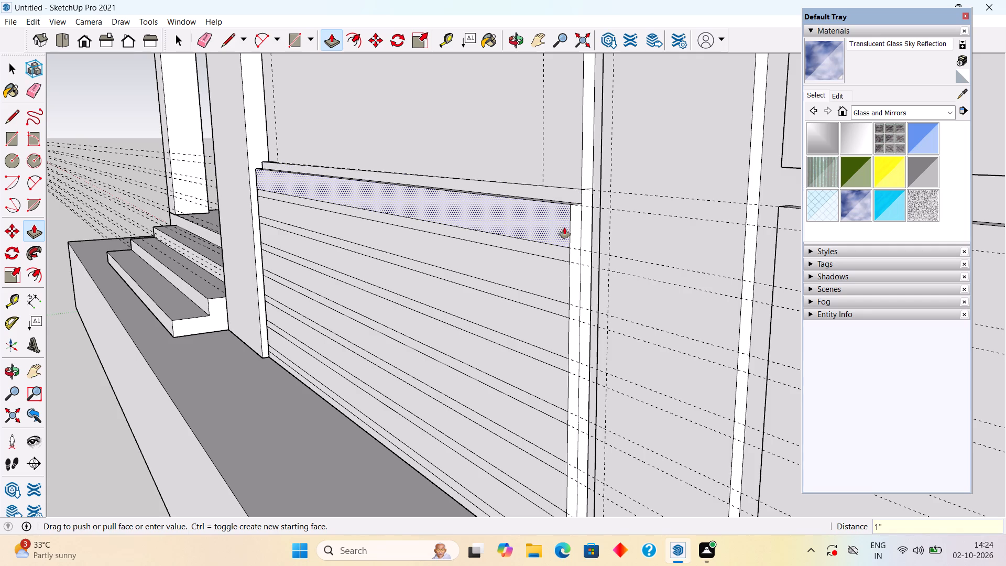
# Push the second, third and fourth narrow gap faces from the top 1" inward between the 3" strips.
pyautogui.doubleClick(562, 247)
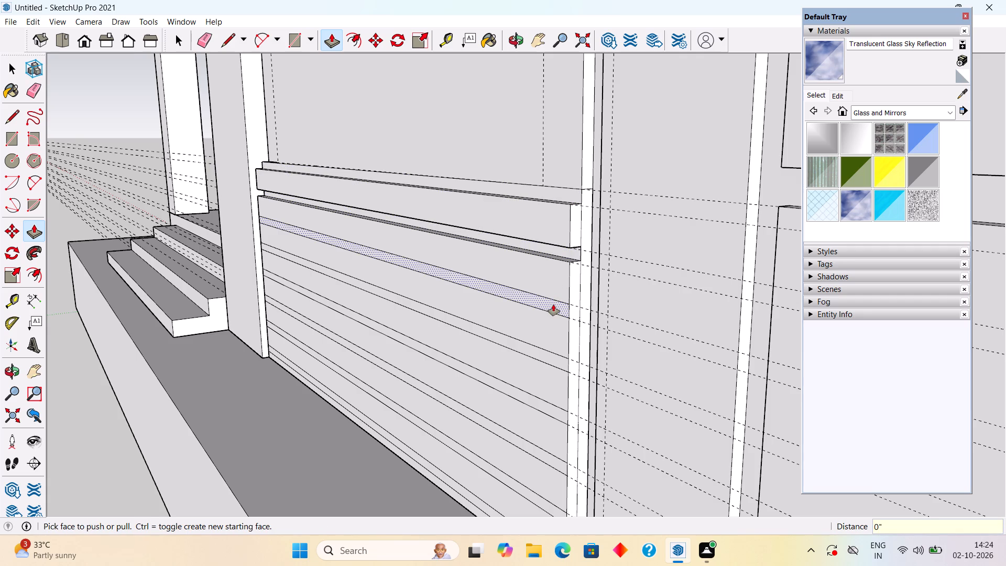
pyautogui.doubleClick(553, 304)
pyautogui.click(552, 353)
pyautogui.click(552, 353)
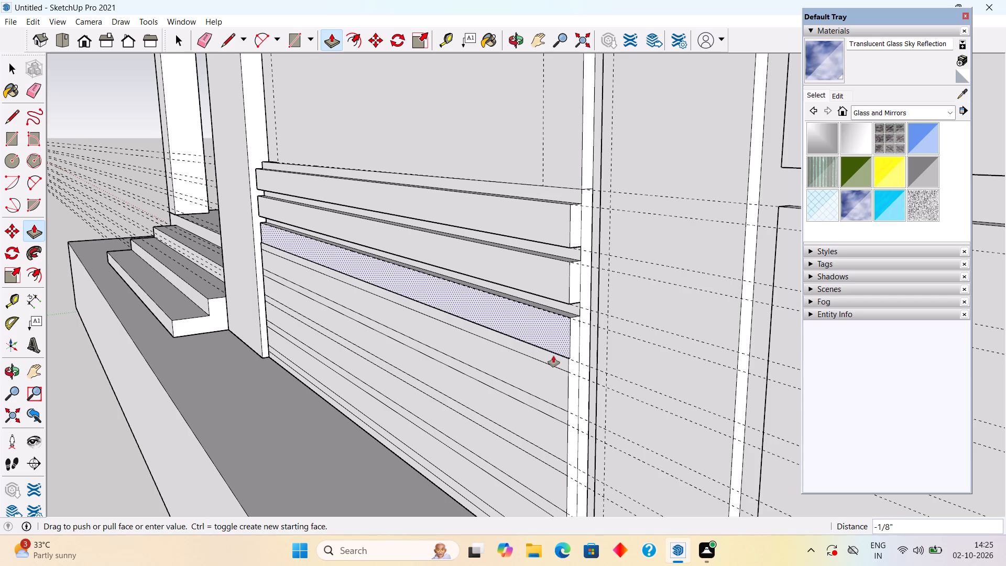
pyautogui.press('space')
pyautogui.press('p')
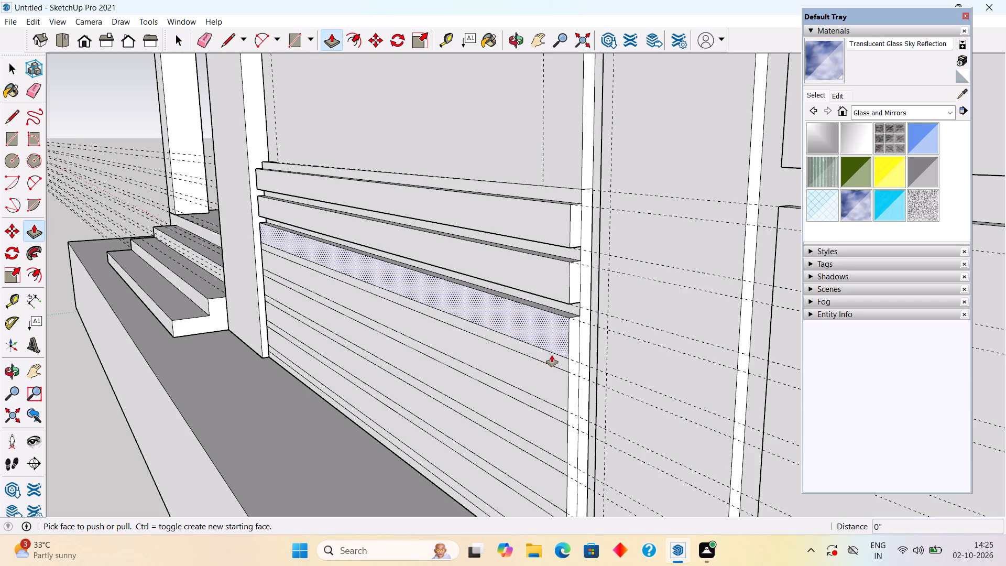
pyautogui.click(552, 356)
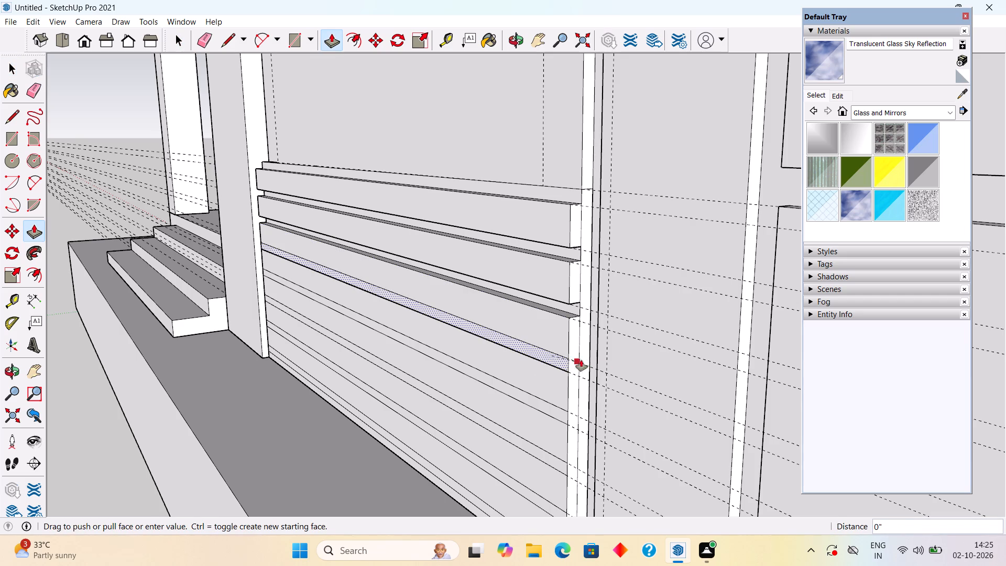
pyautogui.write('1"')
pyautogui.press('Return')
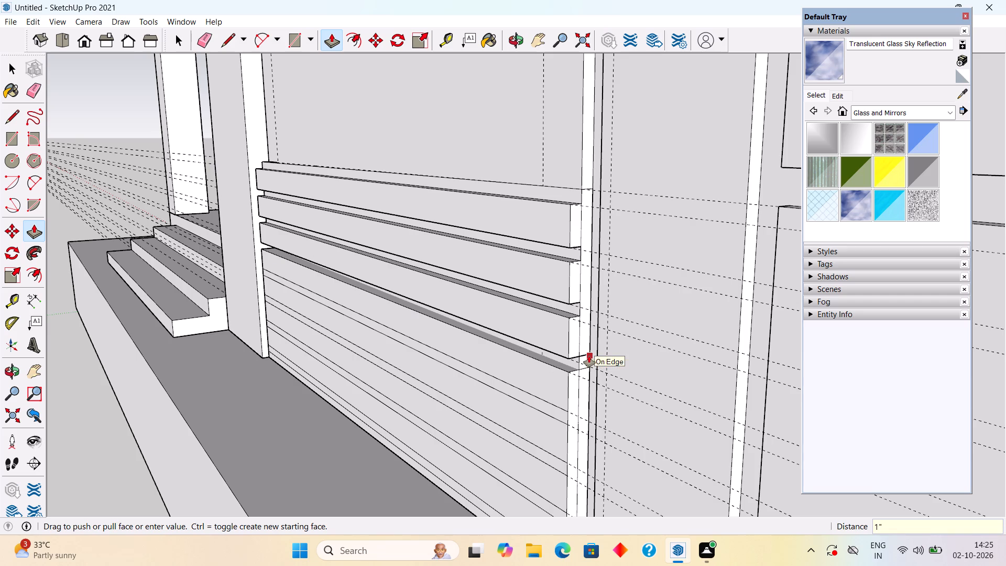
# Recess the remaining four narrow gap faces, down to the one at the panel's base, by the same 1" depth.
pyautogui.scroll(-2, 589, 356)
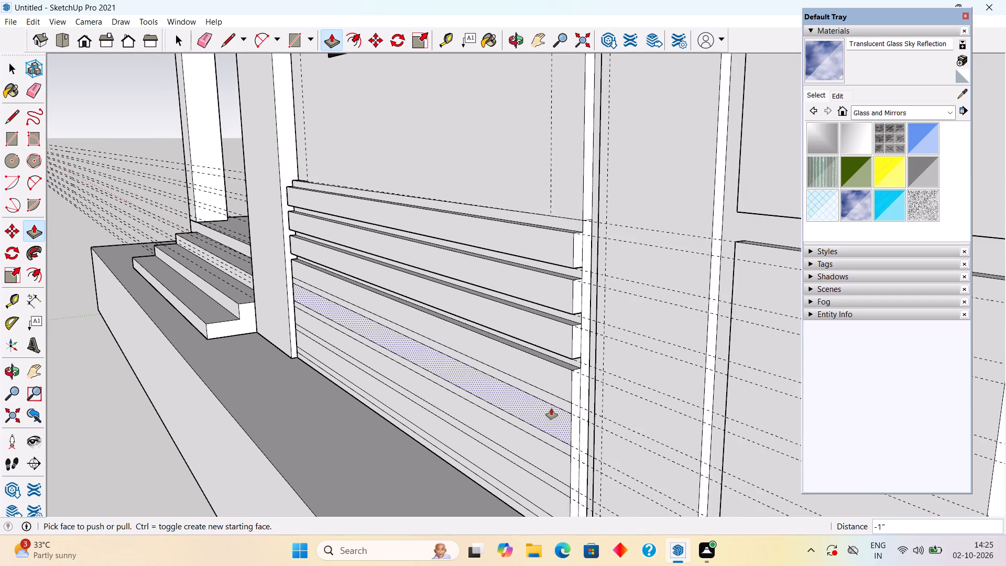
pyautogui.doubleClick(556, 399)
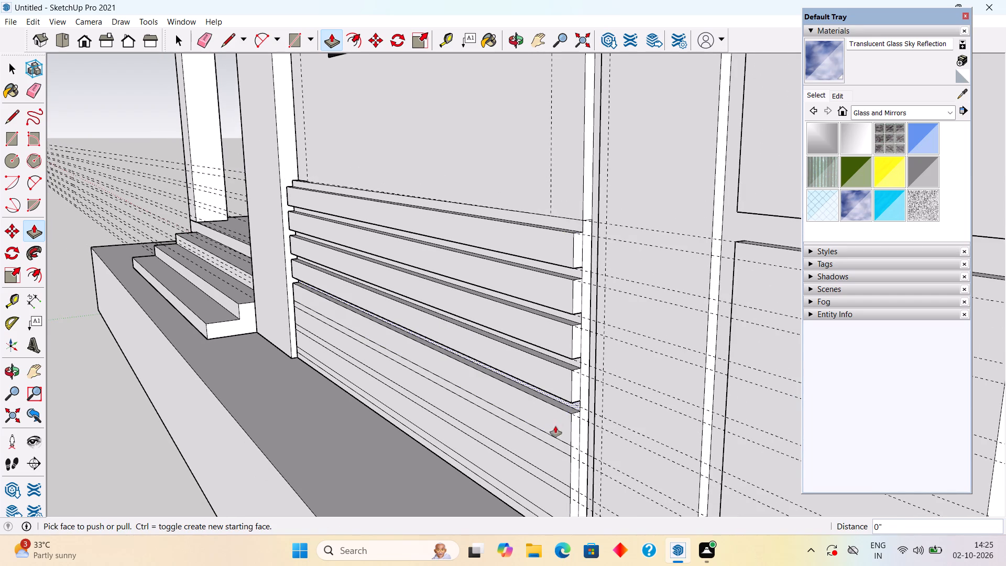
pyautogui.doubleClick(557, 439)
pyautogui.doubleClick(546, 475)
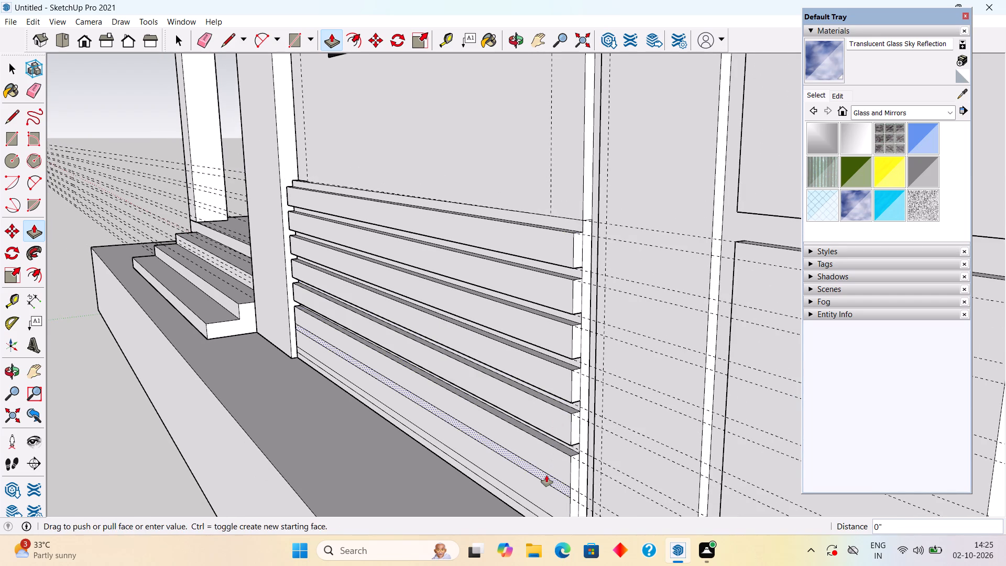
pyautogui.doubleClick(529, 505)
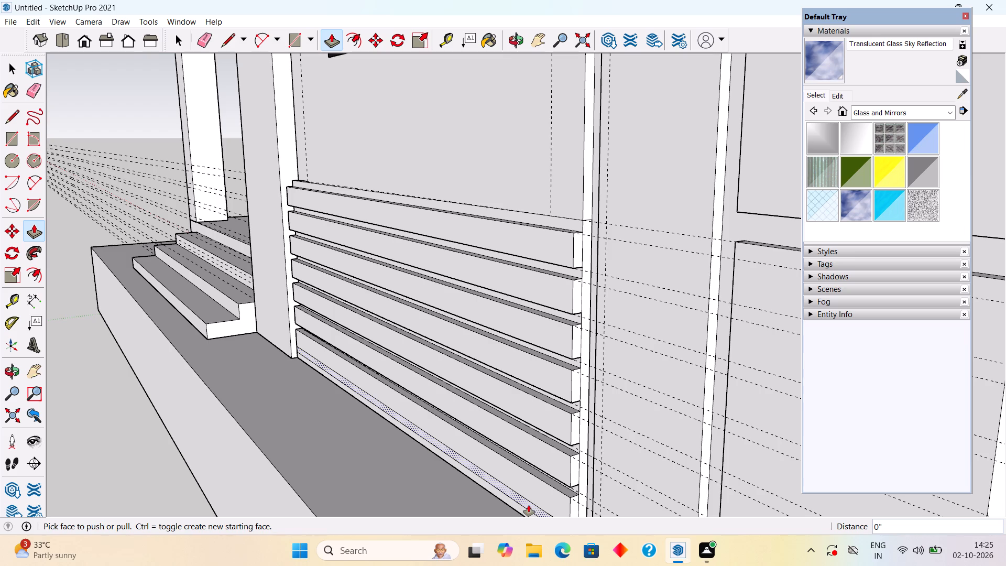
pyautogui.press('space')
# Delete all construction guides from the model.
pyautogui.moveTo(300, 426); pyautogui.dragTo(395, 372, button='middle')
pyautogui.scroll(-7, 394, 372)
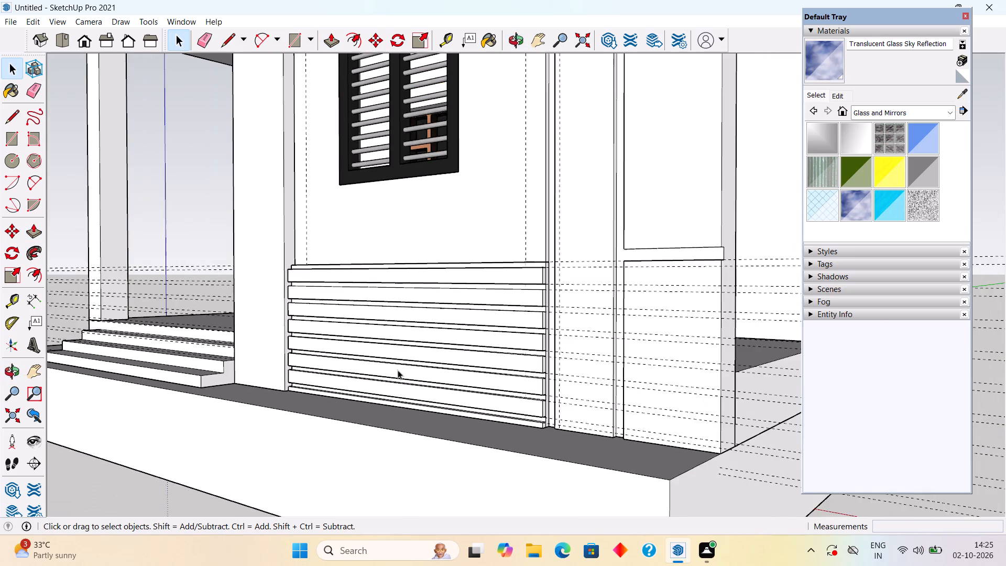
pyautogui.moveTo(399, 391); pyautogui.dragTo(541, 378, button='middle')
pyautogui.scroll(-2, 541, 378)
pyautogui.moveTo(531, 393); pyautogui.dragTo(613, 384, button='middle')
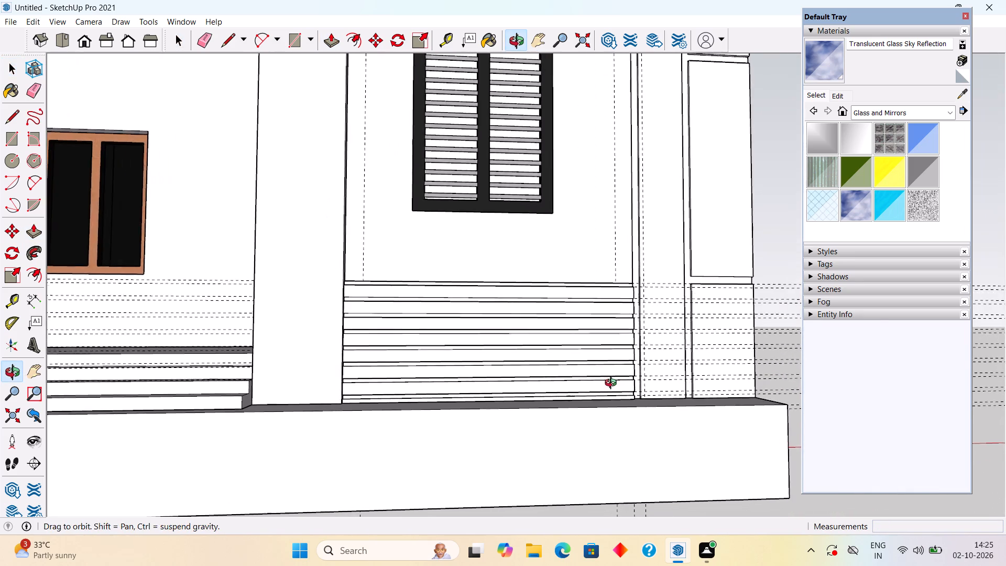
pyautogui.moveTo(613, 384); pyautogui.dragTo(614, 384, button='middle')
pyautogui.scroll(-4, 614, 384)
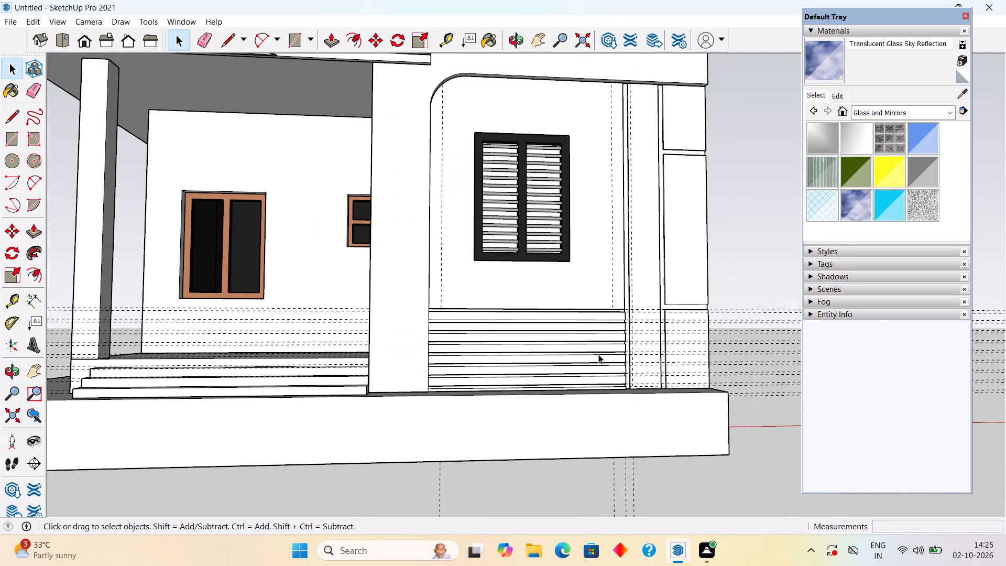
pyautogui.press('space')
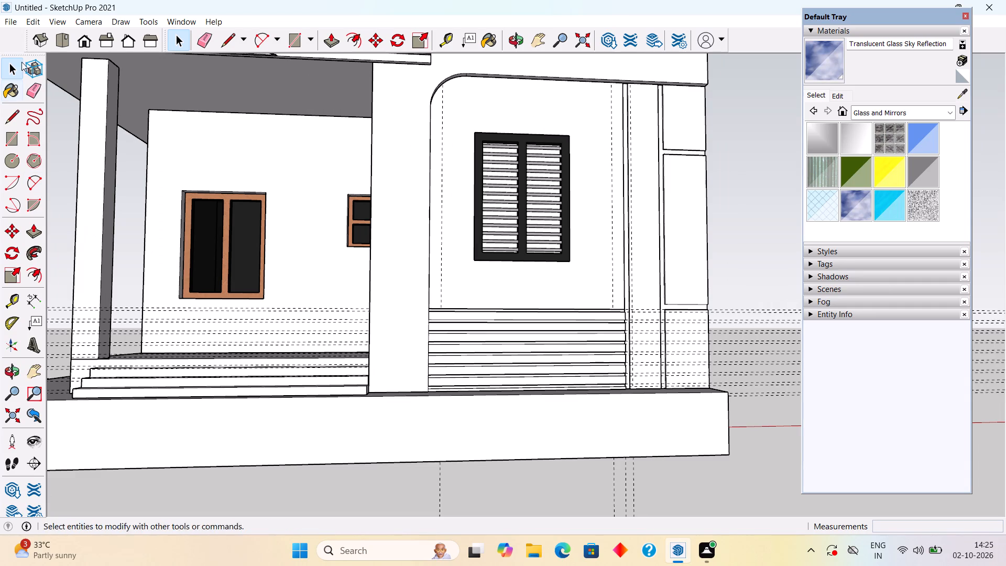
pyautogui.click(36, 19)
pyautogui.click(66, 139)
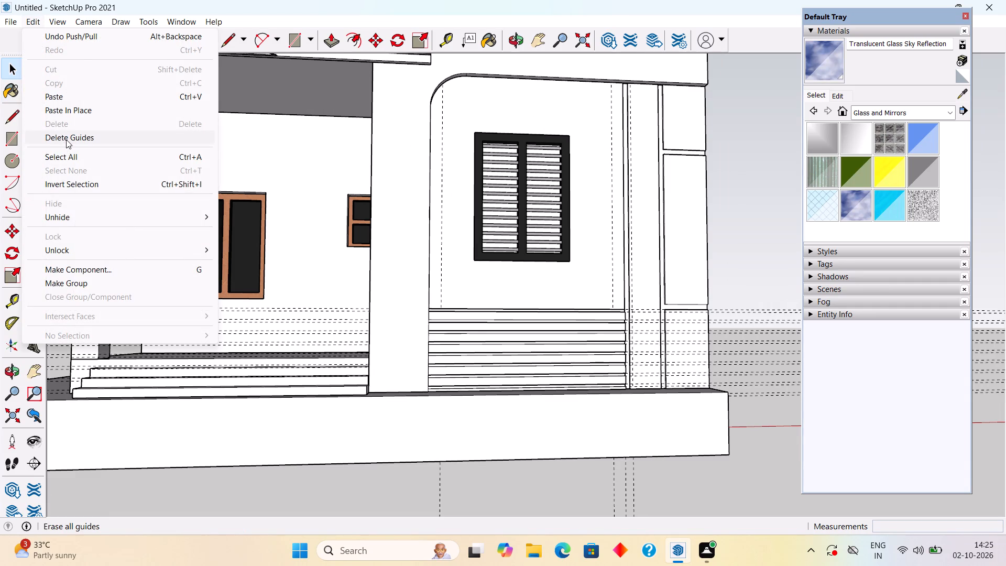
# Examine the whole house's front facade from farther away.
pyautogui.scroll(-10, 214, 206)
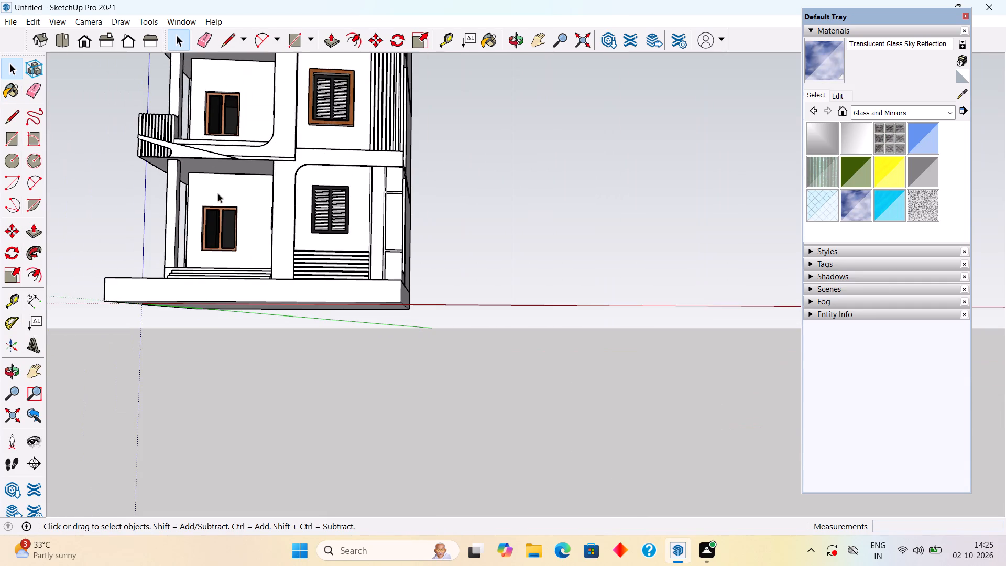
pyautogui.moveTo(218, 193); pyautogui.dragTo(230, 276, button='middle')
pyautogui.scroll(-11, 230, 276)
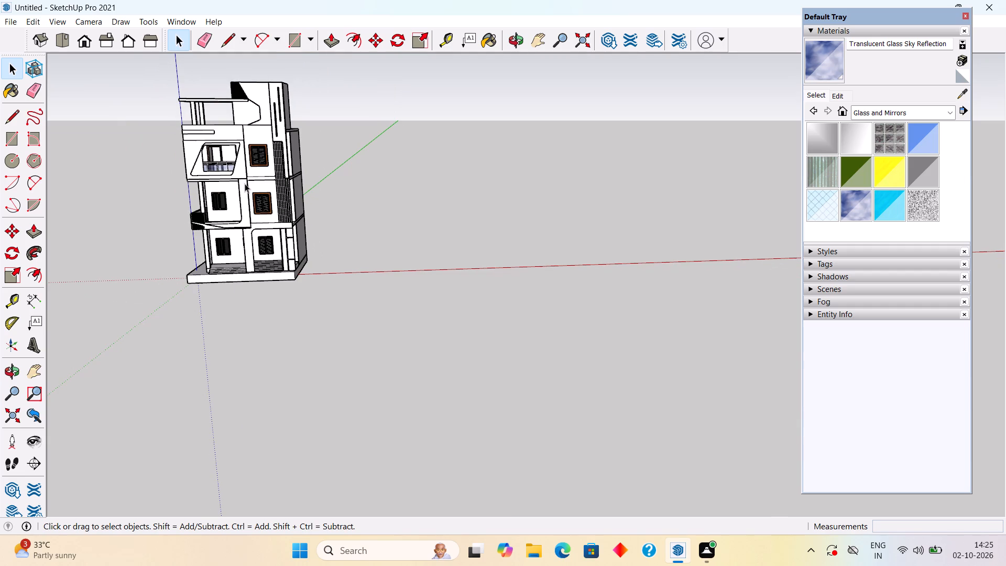
pyautogui.moveTo(229, 148); pyautogui.dragTo(250, 181, button='middle')
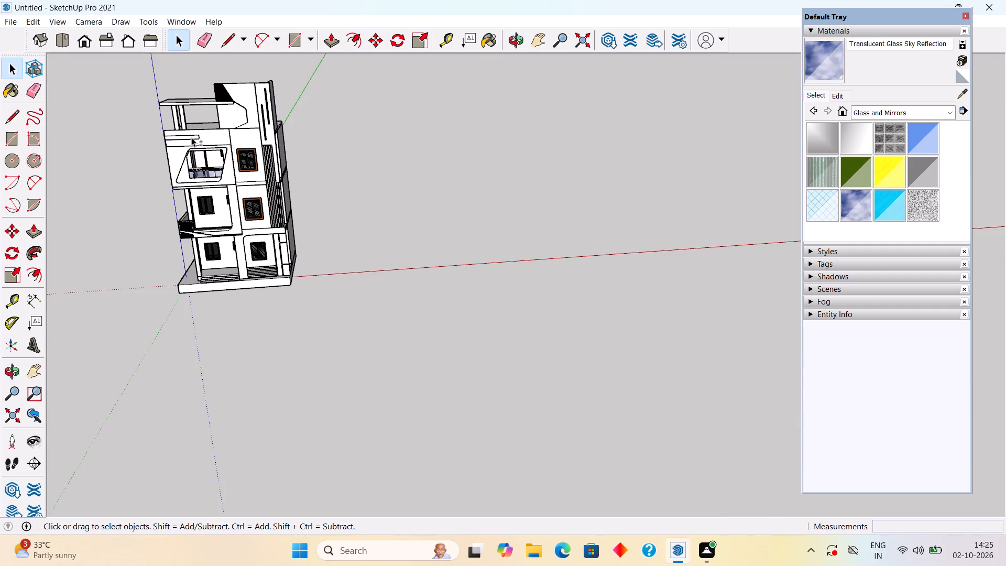
# Select the whole house and move it by its front base corner about 14' away from the axes origin.
pyautogui.keyDown('shift'); pyautogui.moveTo(191, 137); pyautogui.dragTo(413, 190, button='middle'); pyautogui.keyUp('shift')
pyautogui.keyDown('shift'); pyautogui.moveTo(428, 282); pyautogui.dragTo(337, 229, button='middle'); pyautogui.keyUp('shift')
pyautogui.keyDown('shift'); pyautogui.moveTo(244, 63); pyautogui.dragTo(384, 227); pyautogui.keyUp('shift')
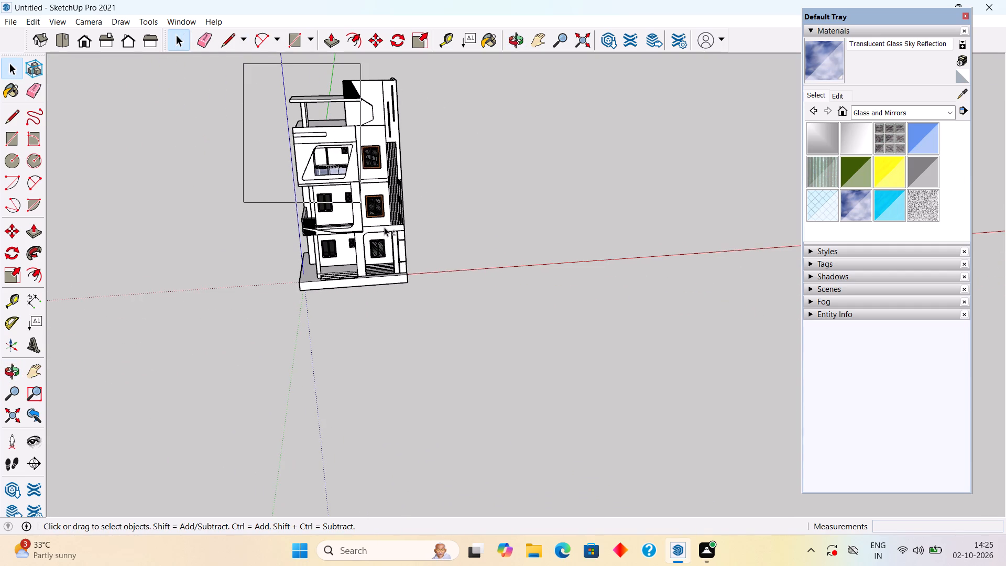
pyautogui.keyDown('shift'); pyautogui.moveTo(384, 227); pyautogui.dragTo(446, 321); pyautogui.keyUp('shift')
pyautogui.scroll(3, 401, 283)
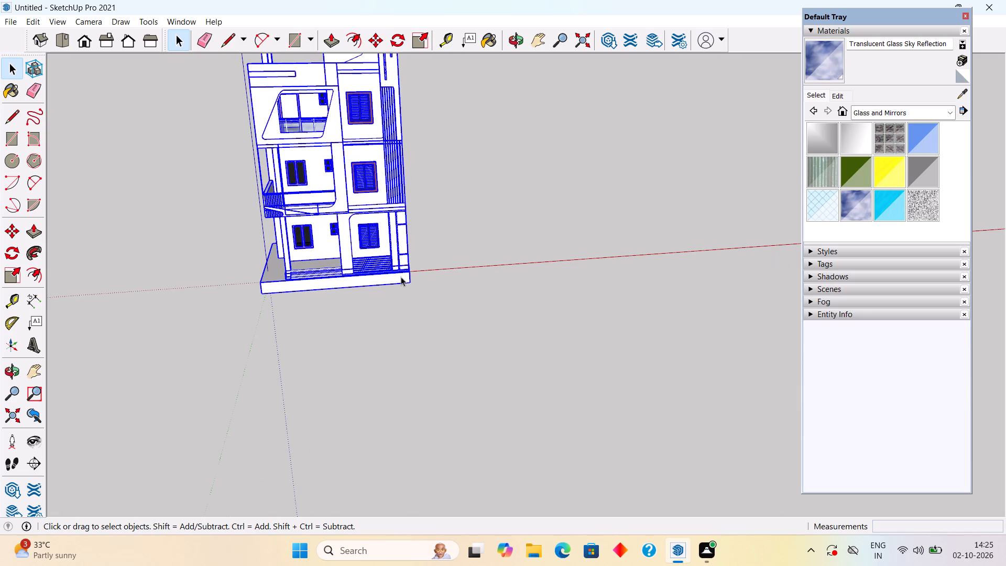
pyautogui.press('m')
pyautogui.click(410, 282)
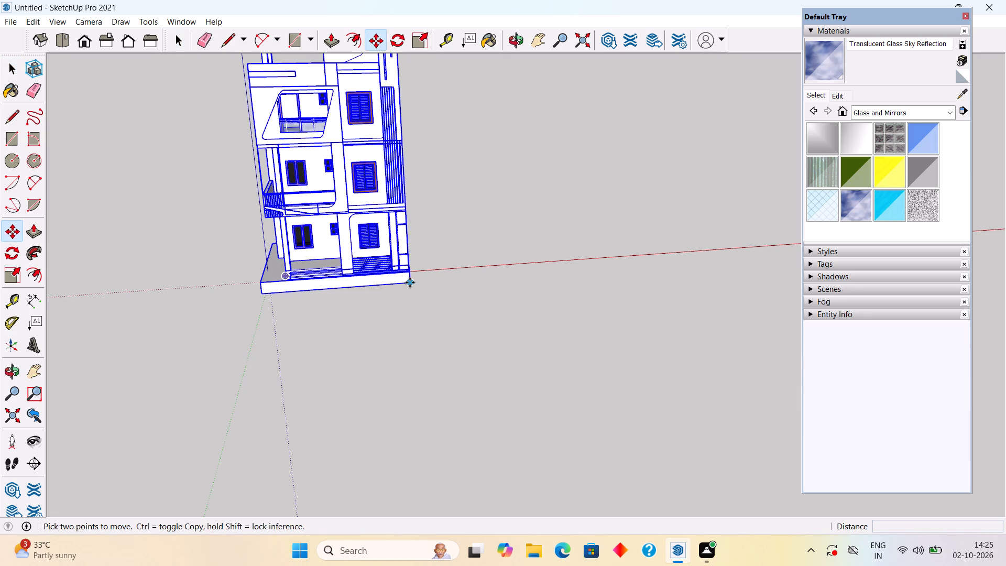
pyautogui.click(450, 259)
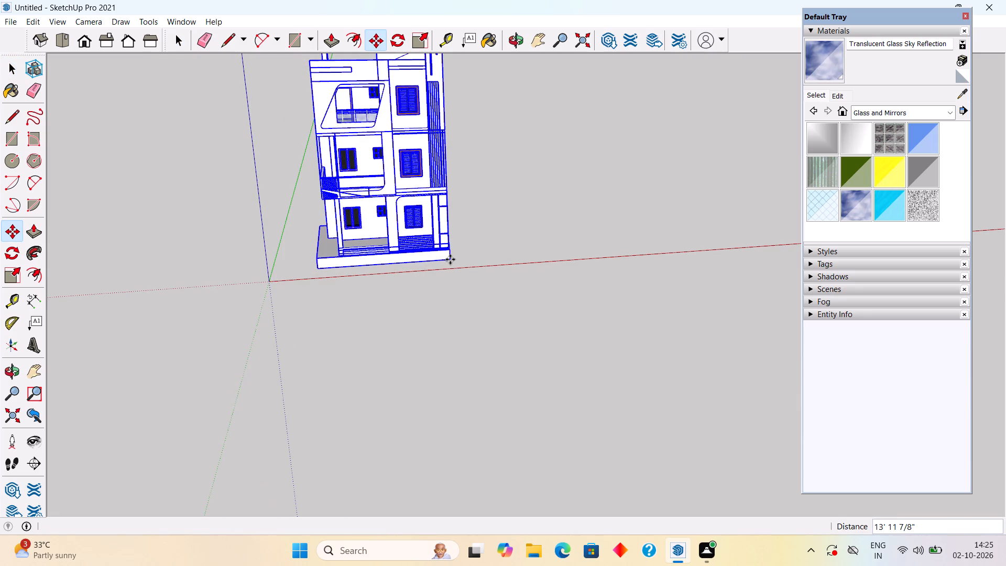
pyautogui.press('space')
pyautogui.click(487, 241)
# Examine the moved house's front facade and its position relative to the axes.
pyautogui.scroll(-5, 438, 237)
pyautogui.moveTo(395, 231); pyautogui.dragTo(310, 246, button='middle')
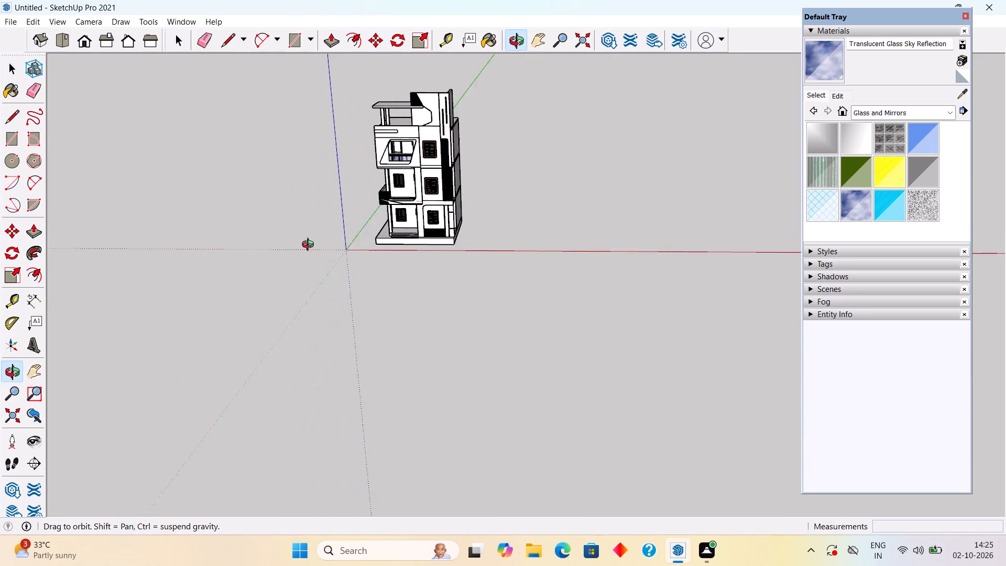
pyautogui.moveTo(310, 246); pyautogui.dragTo(294, 247, button='middle')
pyautogui.scroll(6, 410, 190)
pyautogui.scroll(-4, 418, 177)
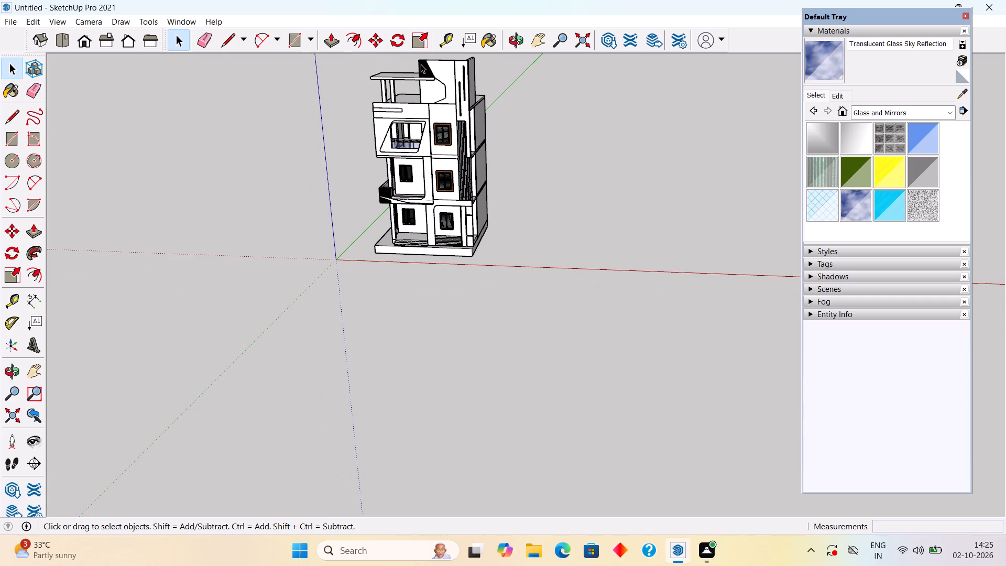
pyautogui.keyDown('shift'); pyautogui.moveTo(421, 64); pyautogui.dragTo(462, 139, button='middle'); pyautogui.keyUp('shift')
pyautogui.scroll(5, 471, 225)
pyautogui.moveTo(484, 262); pyautogui.dragTo(586, 274, button='middle')
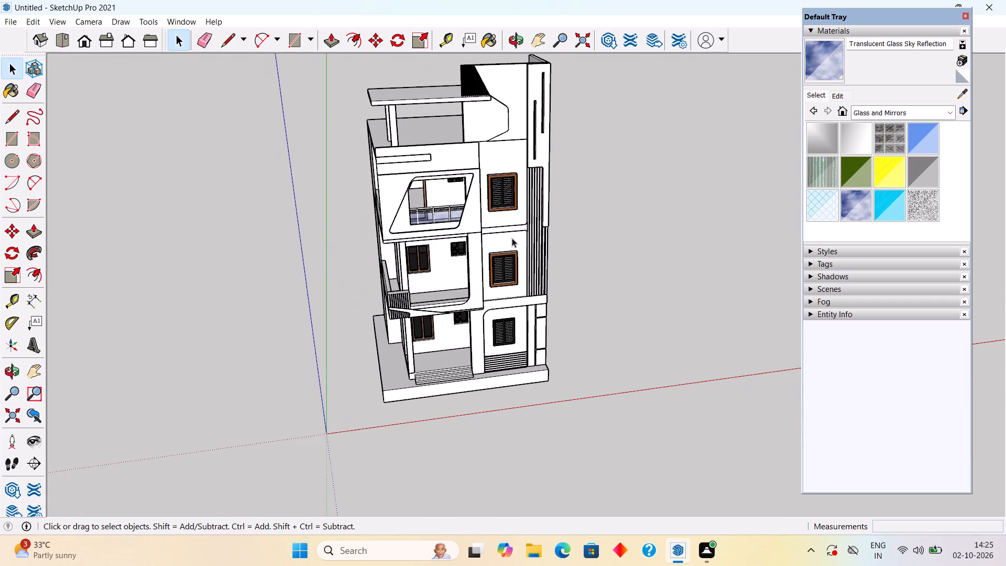
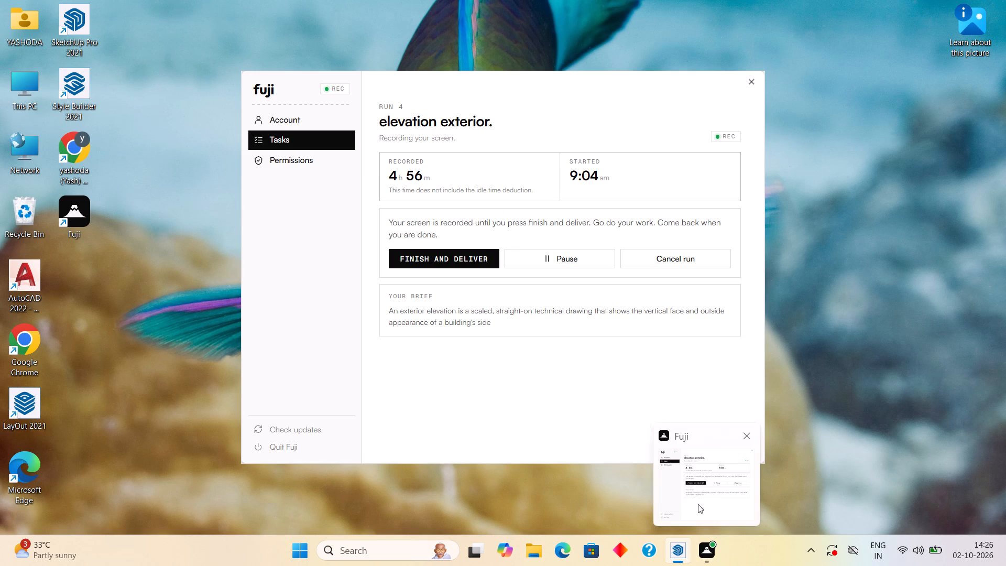
# Examine the house's front facade, its open side with the exposed floor slabs, and the ground-floor frontage.
pyautogui.scroll(-6, 489, 398)
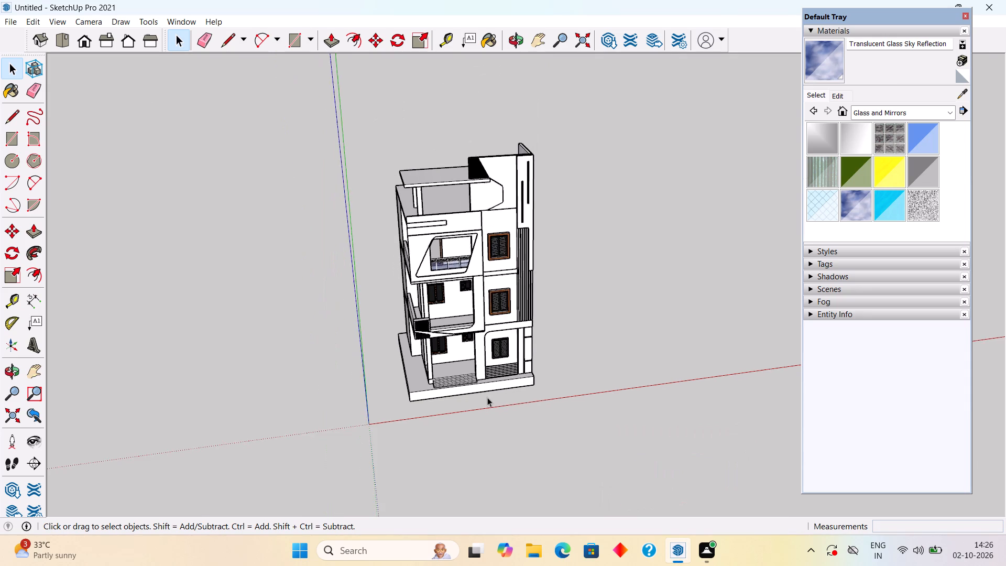
pyautogui.moveTo(465, 395); pyautogui.dragTo(338, 315, button='middle')
pyautogui.scroll(4, 507, 409)
pyautogui.moveTo(516, 414); pyautogui.dragTo(548, 412, button='middle')
pyautogui.scroll(-4, 548, 412)
pyautogui.moveTo(531, 334); pyautogui.dragTo(576, 317, button='middle')
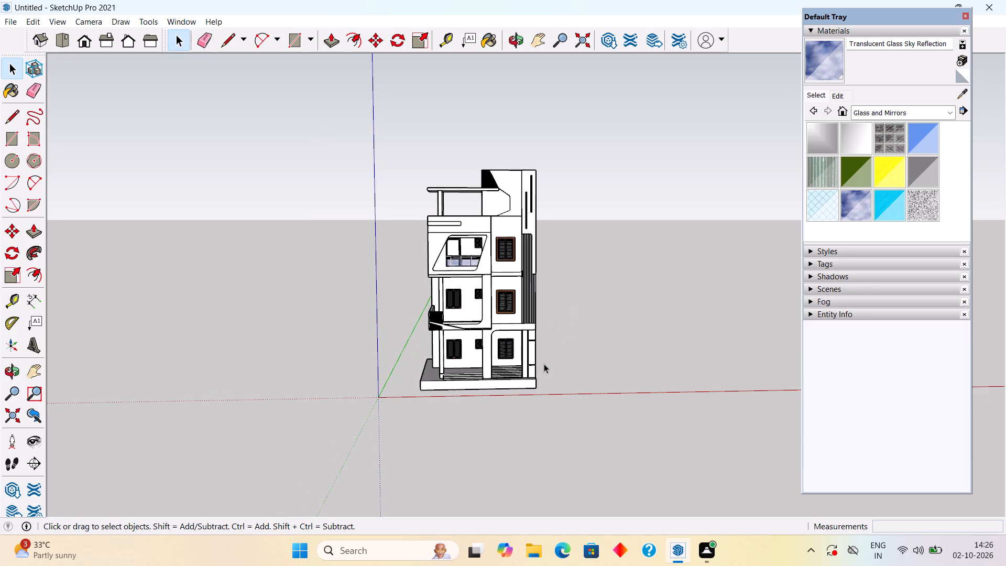
pyautogui.scroll(2, 474, 339)
pyautogui.moveTo(459, 236); pyautogui.dragTo(418, 185, button='middle')
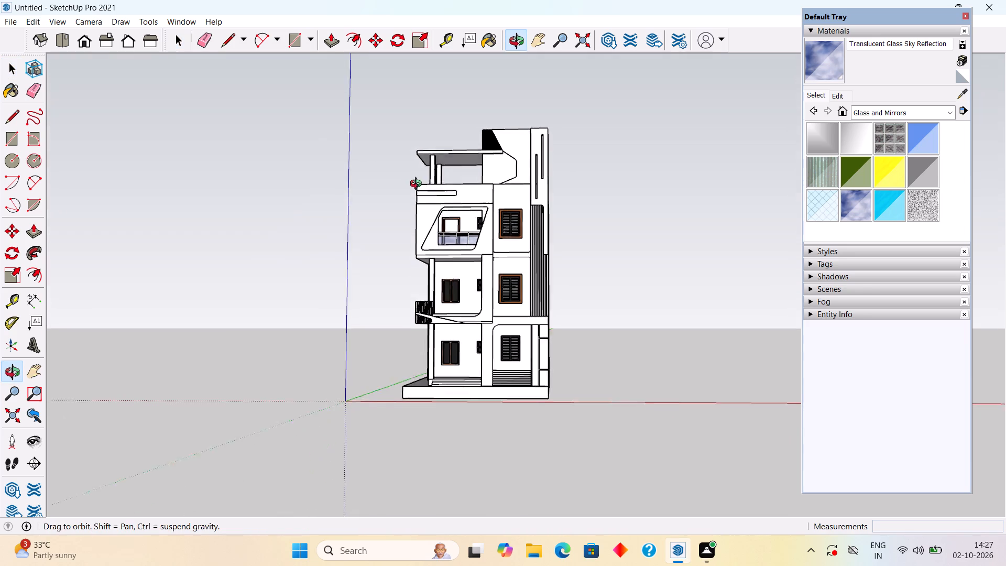
pyautogui.moveTo(418, 185); pyautogui.dragTo(406, 181, button='middle')
pyautogui.scroll(3, 484, 292)
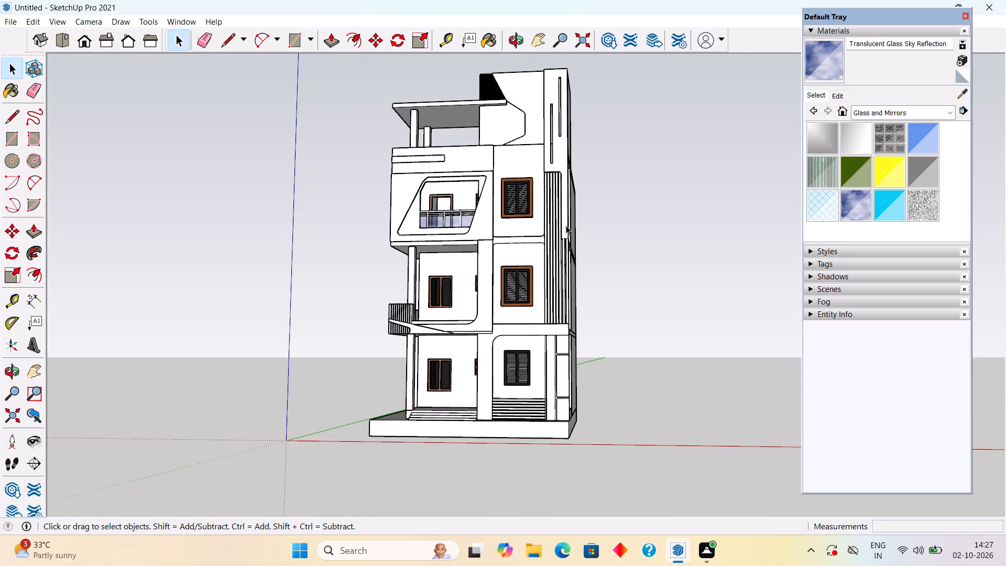
pyautogui.moveTo(566, 226); pyautogui.dragTo(291, 330, button='middle')
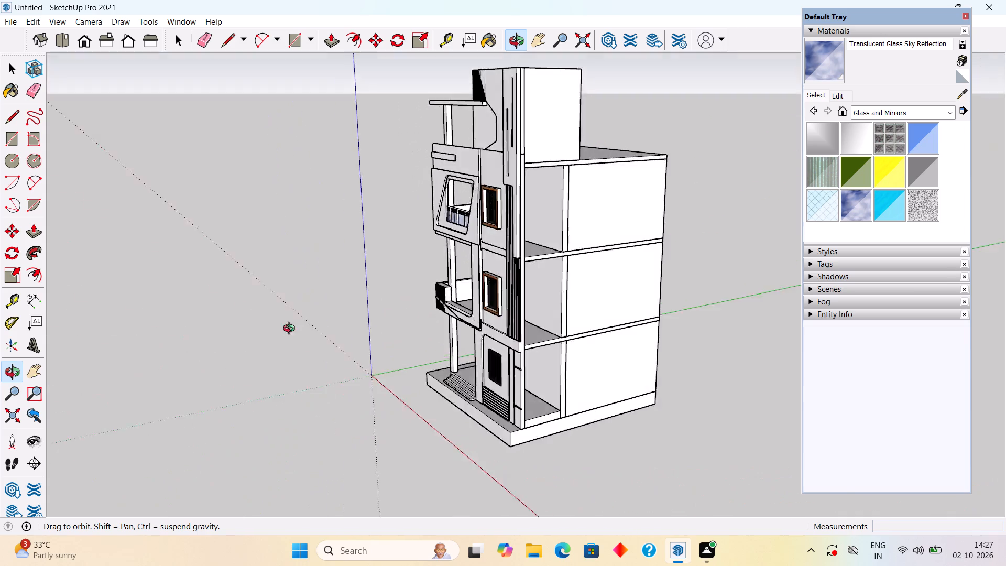
pyautogui.moveTo(291, 330); pyautogui.dragTo(160, 396, button='middle')
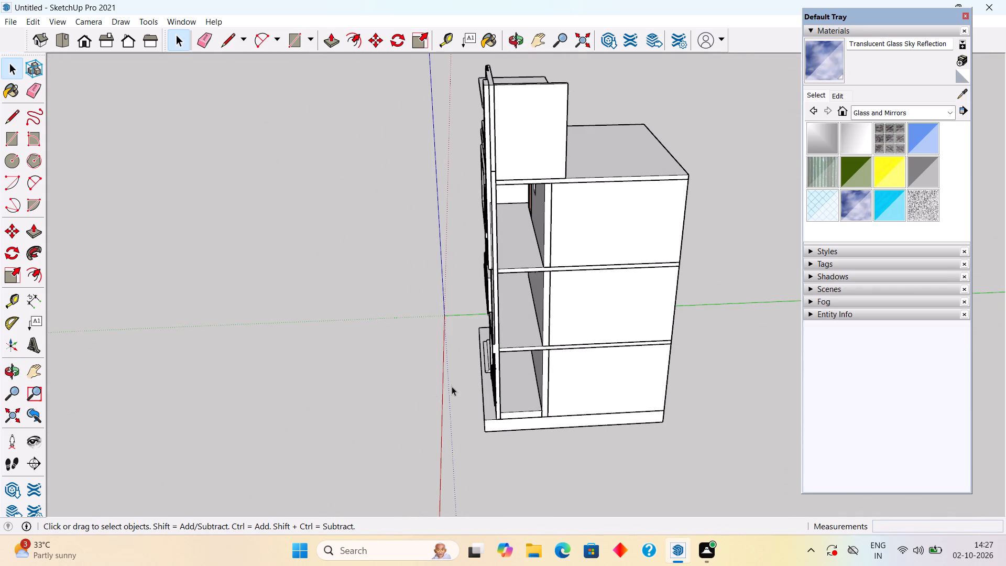
pyautogui.moveTo(518, 402); pyautogui.dragTo(402, 416, button='middle')
pyautogui.scroll(5, 484, 387)
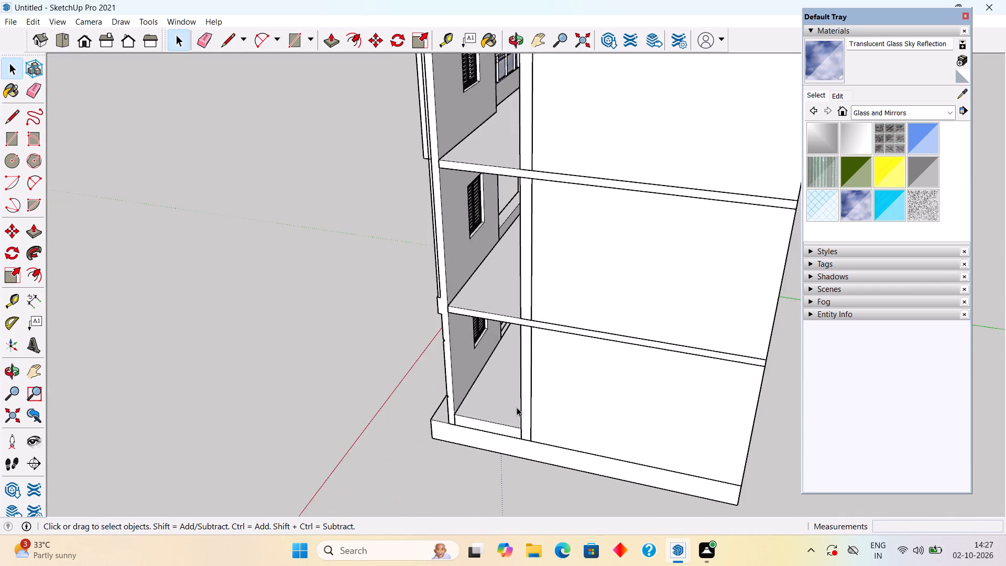
pyautogui.scroll(2, 517, 407)
pyautogui.moveTo(511, 413); pyautogui.dragTo(556, 483, button='middle')
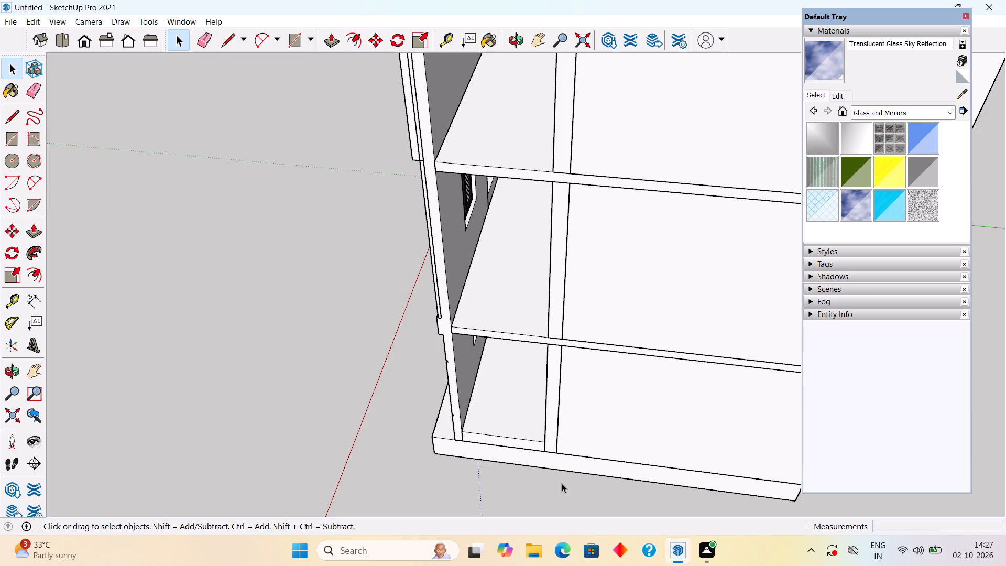
pyautogui.press('t')
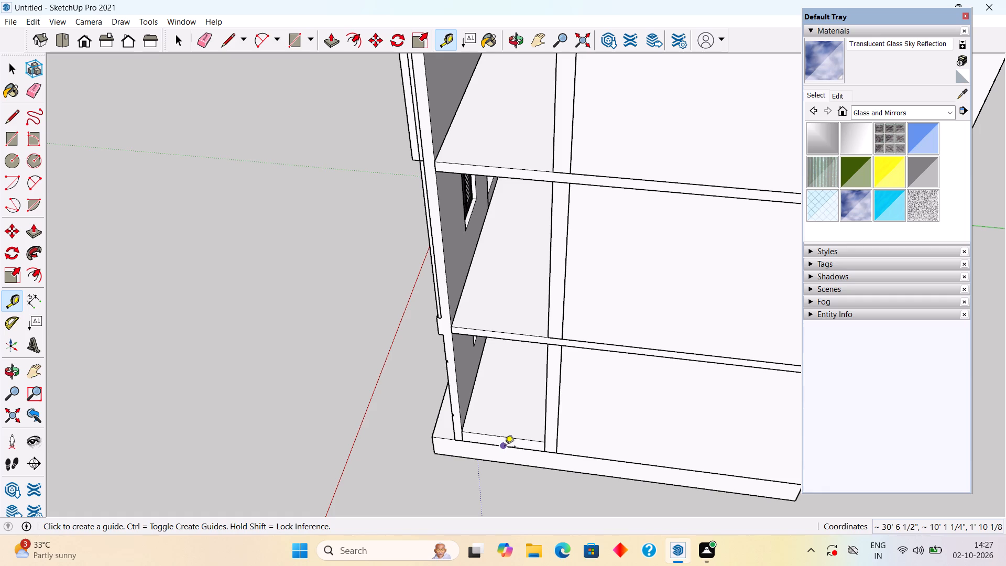
pyautogui.press('space')
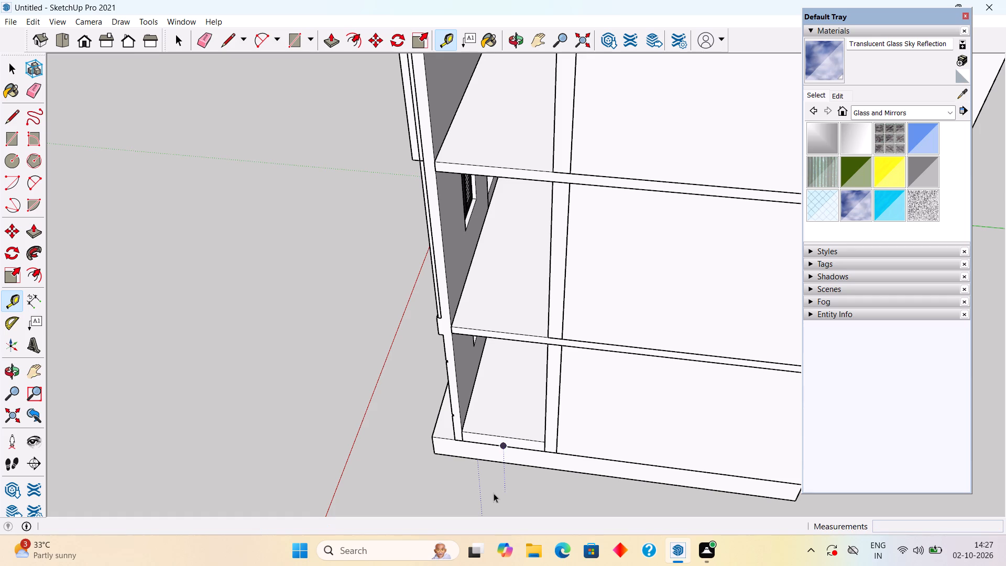
pyautogui.scroll(1, 499, 459)
pyautogui.moveTo(491, 431); pyautogui.dragTo(722, 440, button='middle')
pyautogui.moveTo(436, 417); pyautogui.dragTo(606, 398, button='middle')
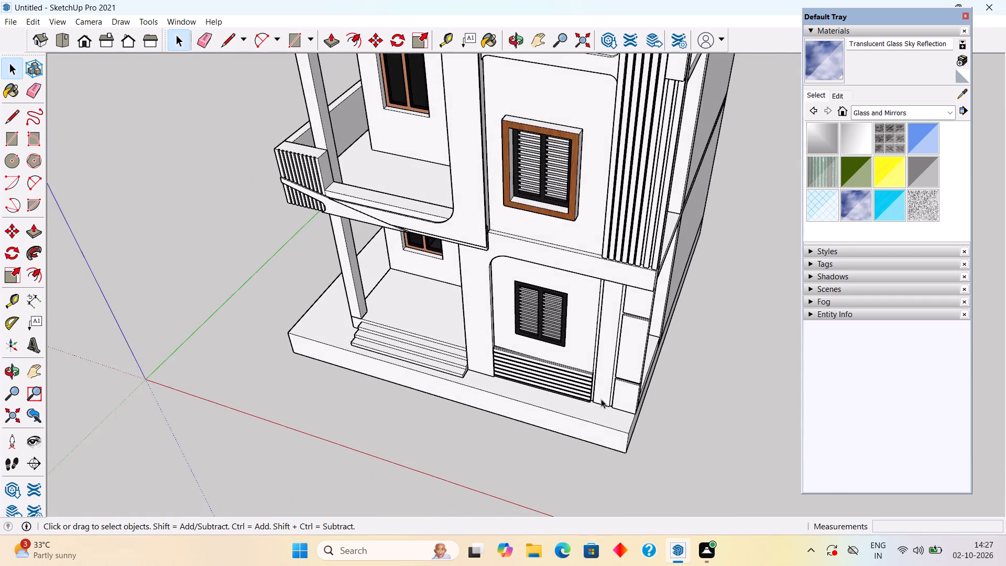
# Make a group of the horizontally grooved panel below the ground-floor shuttered window, including its connected geometry.
pyautogui.scroll(4, 586, 401)
pyautogui.moveTo(576, 380); pyautogui.dragTo(604, 236, button='middle')
pyautogui.scroll(2, 587, 327)
pyautogui.click(590, 328)
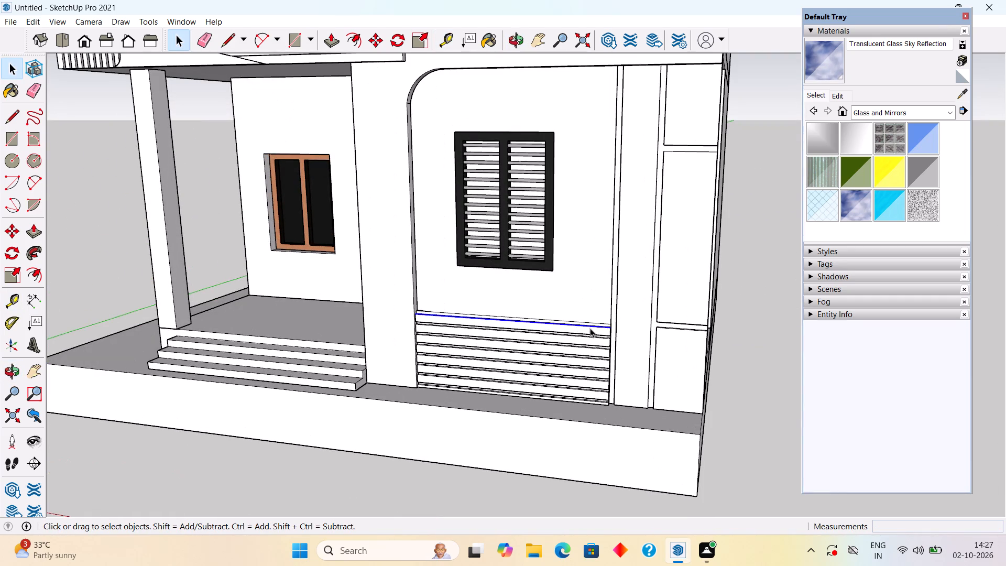
pyautogui.press('space')
pyautogui.press('space')
pyautogui.press('space')
pyautogui.press('space')
pyautogui.press('space')
pyautogui.press('space')
pyautogui.press('space')
pyautogui.press('space')
pyautogui.press('space')
pyautogui.press('space')
pyautogui.press('space')
pyautogui.press('space')
pyautogui.press('space')
pyautogui.press('space')
pyautogui.press('space')
pyautogui.press('space')
pyautogui.press('space')
pyautogui.press('space')
pyautogui.press('space')
pyautogui.press('space')
pyautogui.click(589, 340)
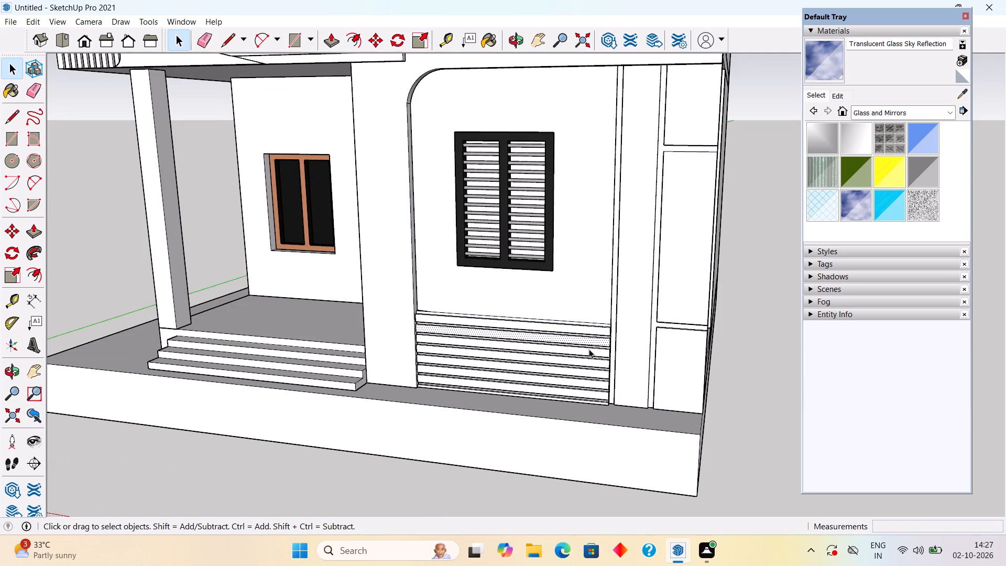
pyautogui.tripleClick(589, 331)
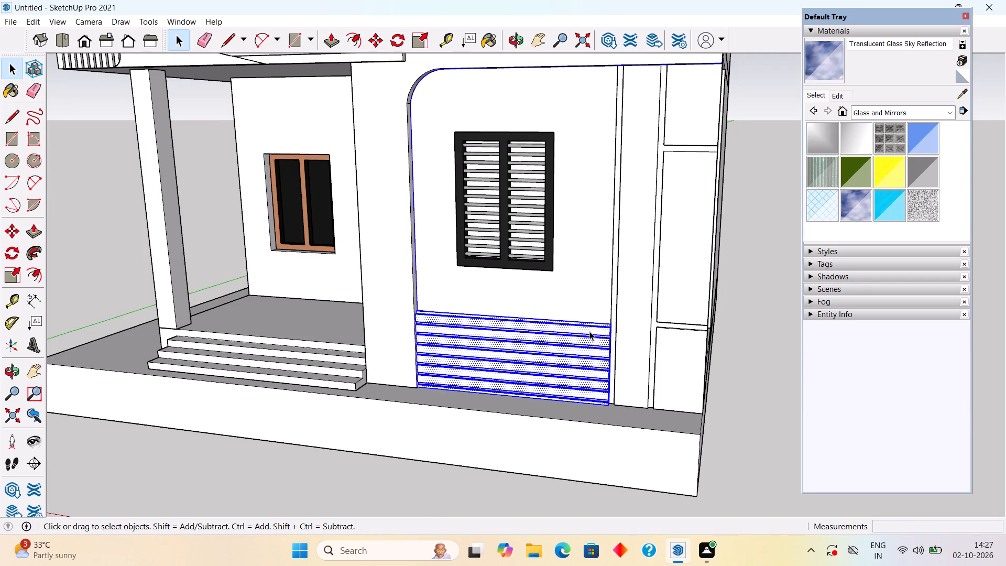
pyautogui.scroll(-14, 589, 331)
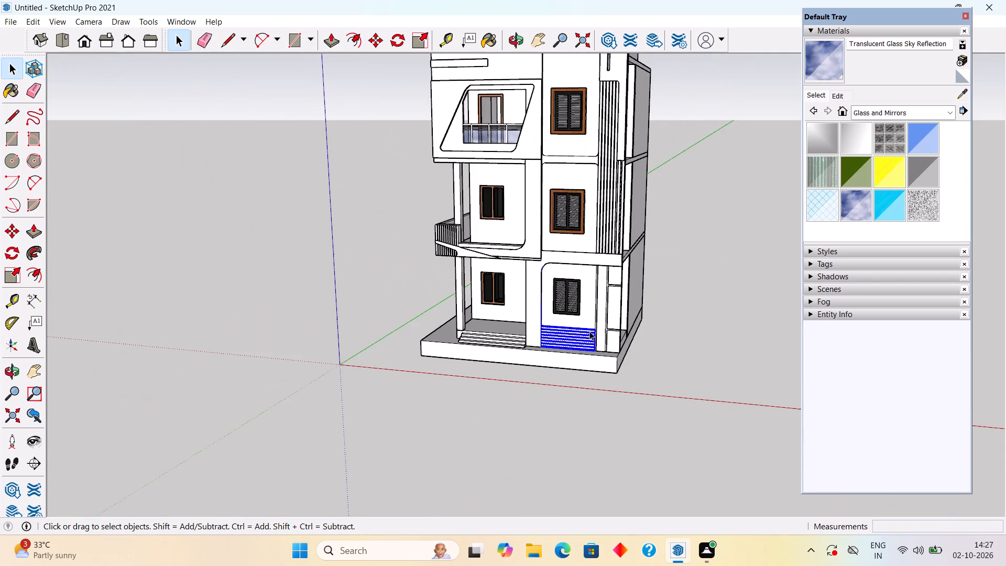
pyautogui.press('space')
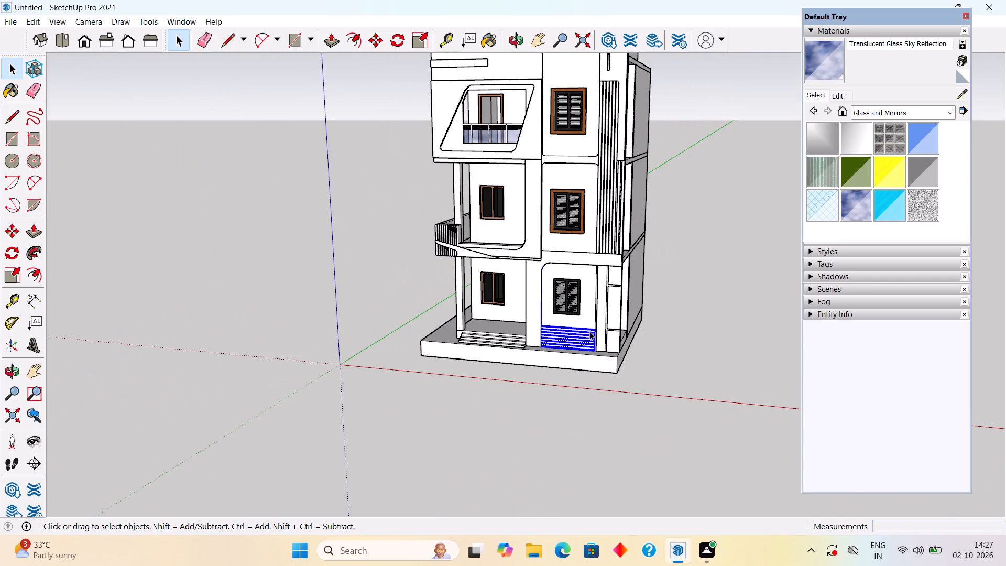
pyautogui.rightClick(589, 338)
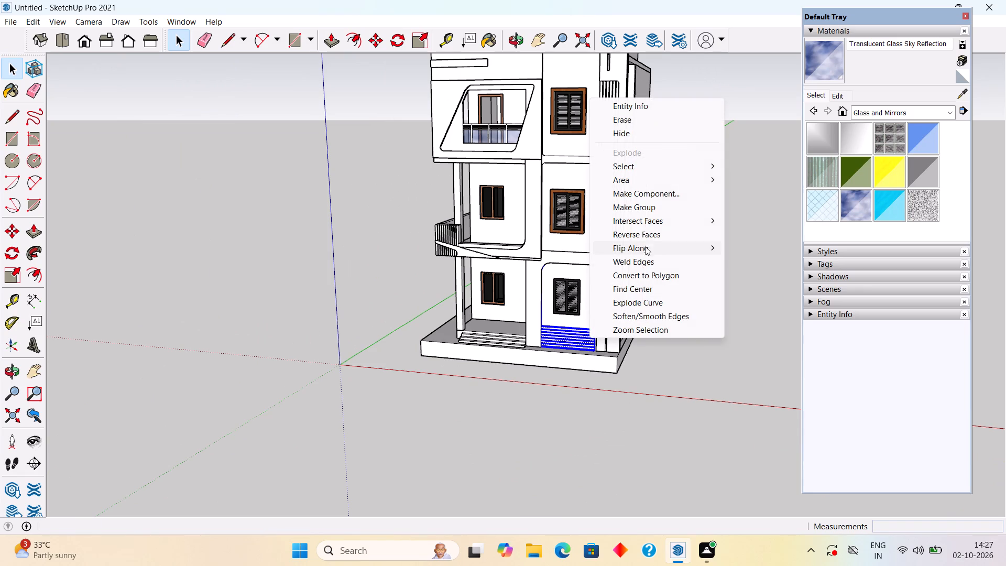
pyautogui.click(647, 209)
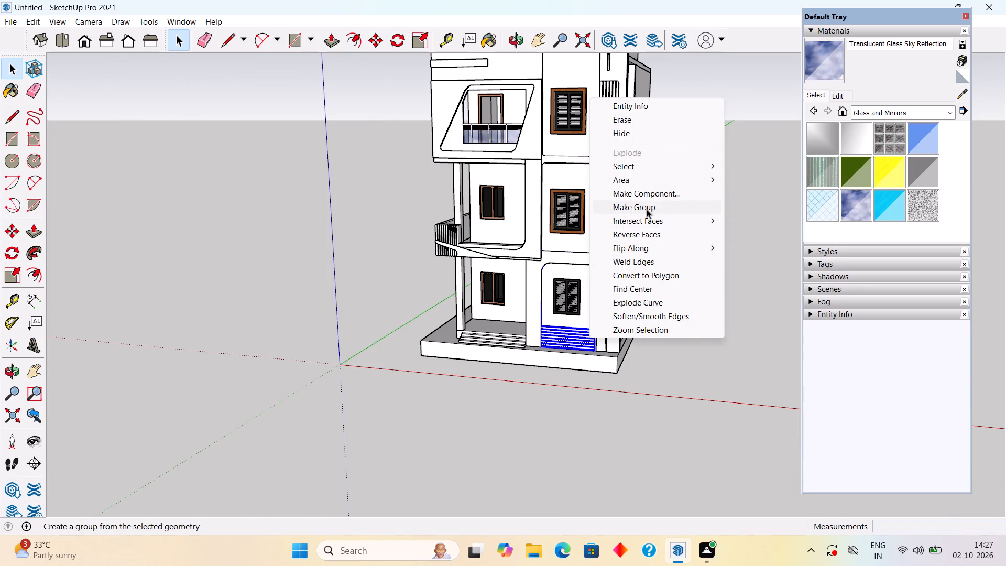
pyautogui.click(680, 278)
# Place a guide 9" inward from the ground floor's edge in the open side bay behind the front wall.
pyautogui.moveTo(594, 352); pyautogui.dragTo(578, 395, button='middle')
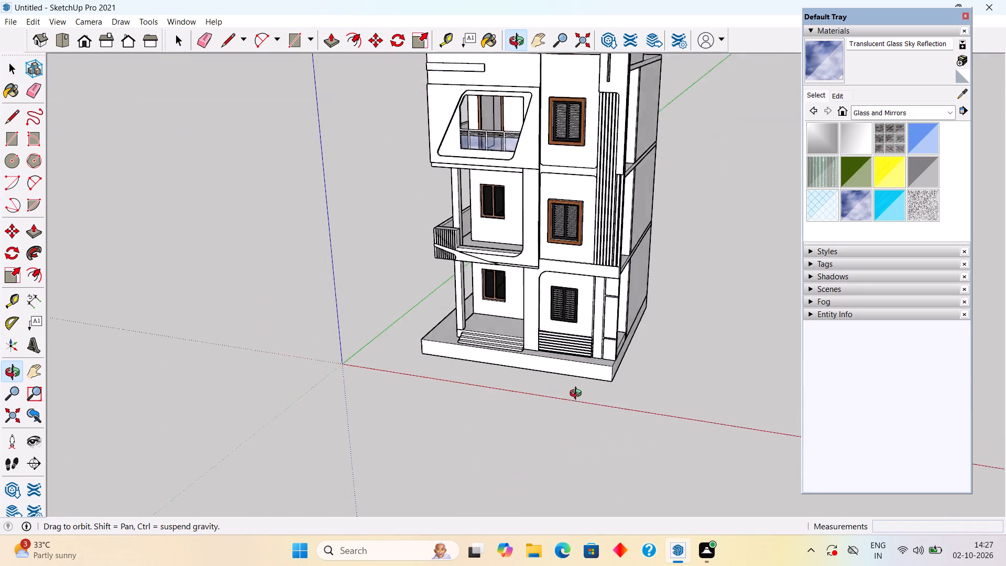
pyautogui.moveTo(578, 395); pyautogui.dragTo(214, 431, button='middle')
pyautogui.moveTo(576, 362); pyautogui.dragTo(535, 380, button='middle')
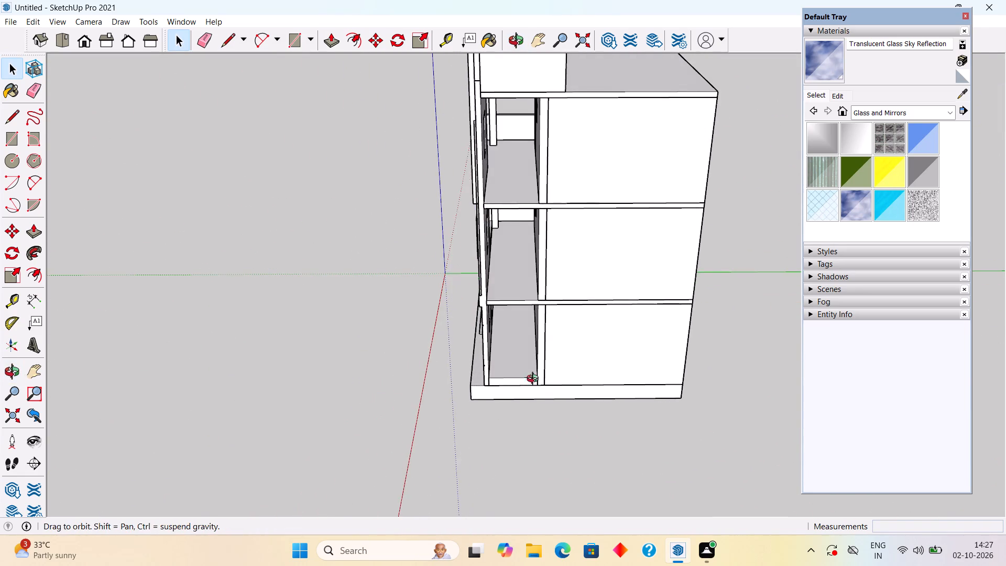
pyautogui.moveTo(535, 380); pyautogui.dragTo(447, 404, button='middle')
pyautogui.scroll(7, 505, 366)
pyautogui.moveTo(509, 364); pyautogui.dragTo(559, 405, button='middle')
pyautogui.scroll(-4, 559, 405)
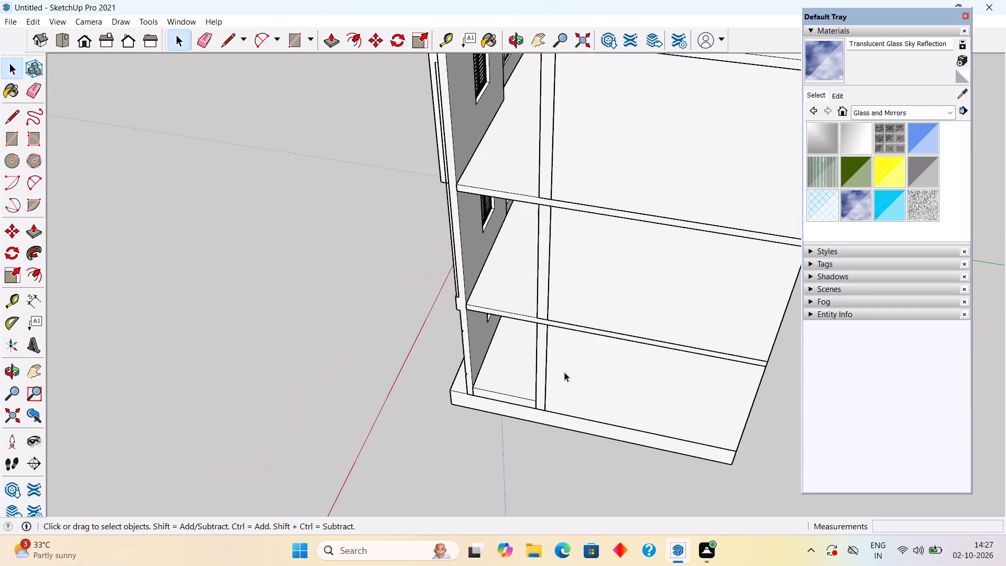
pyautogui.scroll(-3, 533, 375)
pyautogui.moveTo(541, 377); pyautogui.dragTo(572, 361, button='middle')
pyautogui.scroll(3, 495, 383)
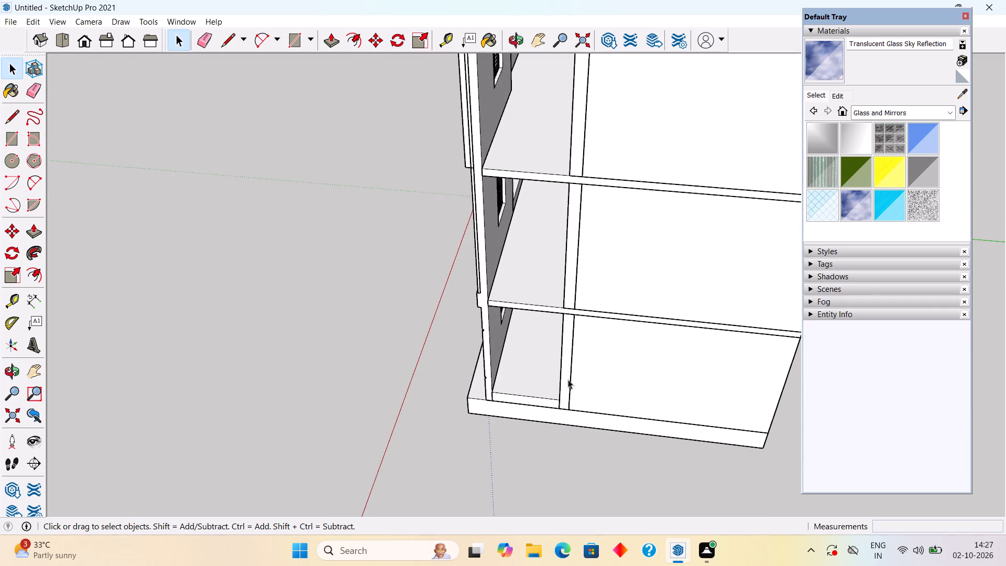
pyautogui.moveTo(569, 379); pyautogui.dragTo(595, 371, button='middle')
pyautogui.press('t')
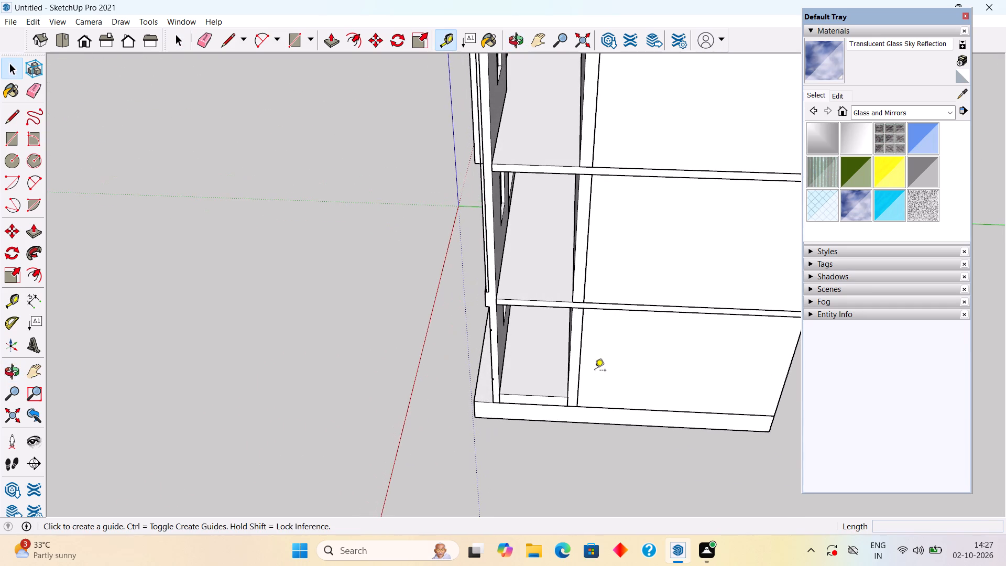
pyautogui.click(541, 394)
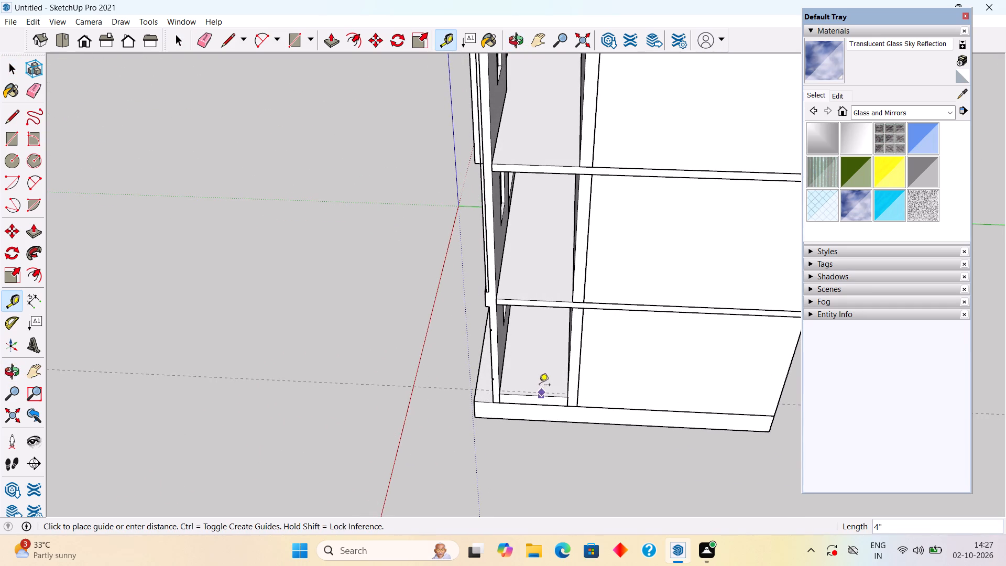
pyautogui.write('9"')
pyautogui.press('Return')
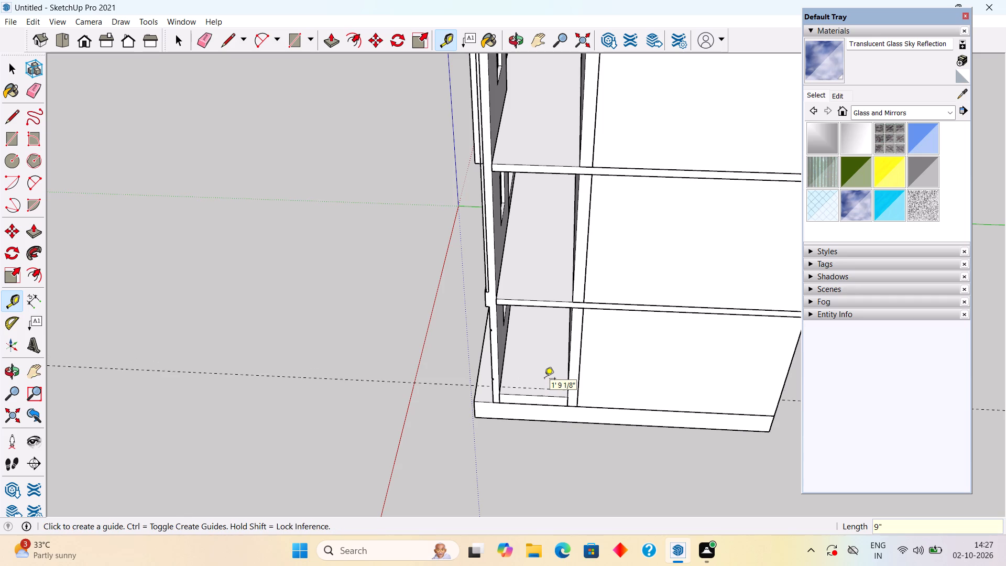
# Place matching guides 9" inward from the open side edges of the first-floor and second-floor slabs.
pyautogui.click(541, 300)
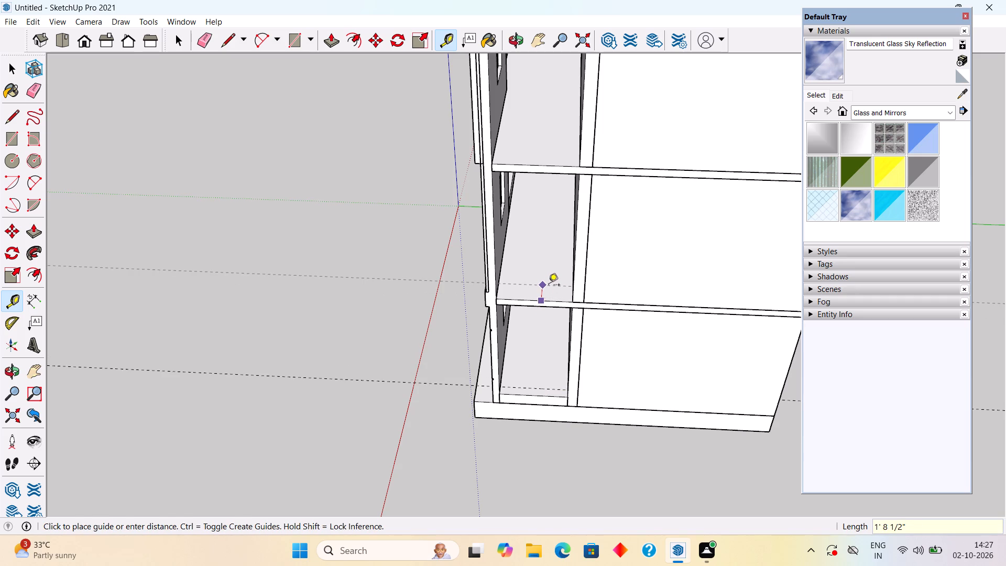
pyautogui.write('9"')
pyautogui.press('Return')
pyautogui.scroll(-5, 549, 286)
pyautogui.scroll(3, 540, 197)
pyautogui.click(546, 220)
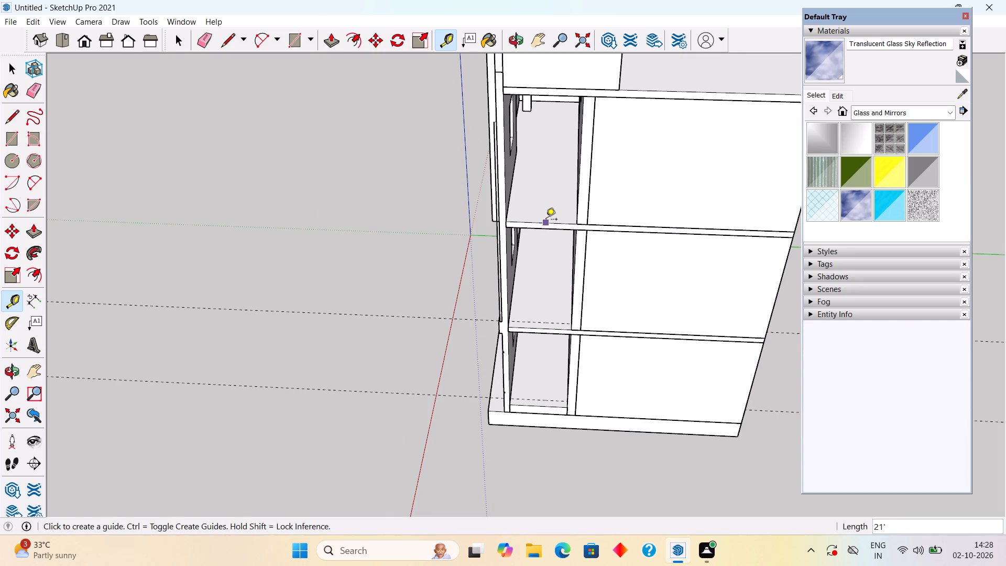
pyautogui.write('9"')
pyautogui.press('Return')
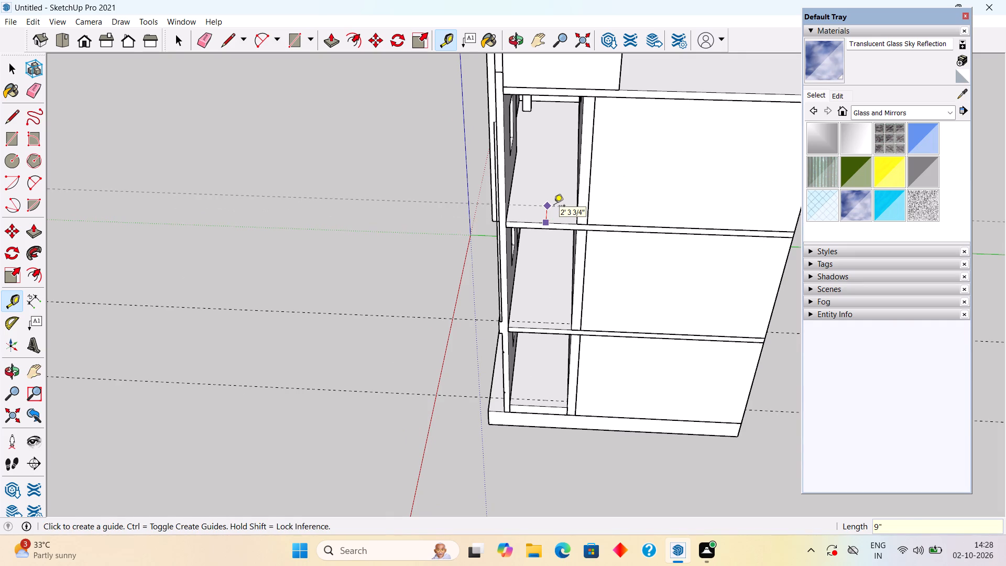
pyautogui.press('space')
# Draw a 9" by 5' 3" rectangle on the second-floor slab between the guide and the open side edge.
pyautogui.moveTo(528, 216); pyautogui.dragTo(528, 227, button='middle')
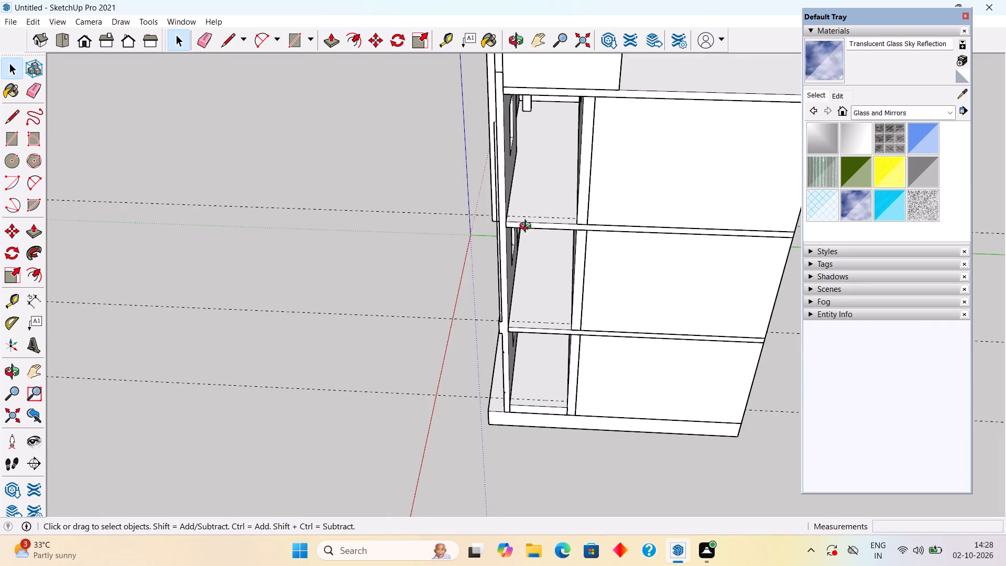
pyautogui.moveTo(528, 227); pyautogui.dragTo(530, 277, button='middle')
pyautogui.scroll(3, 542, 233)
pyautogui.press('r')
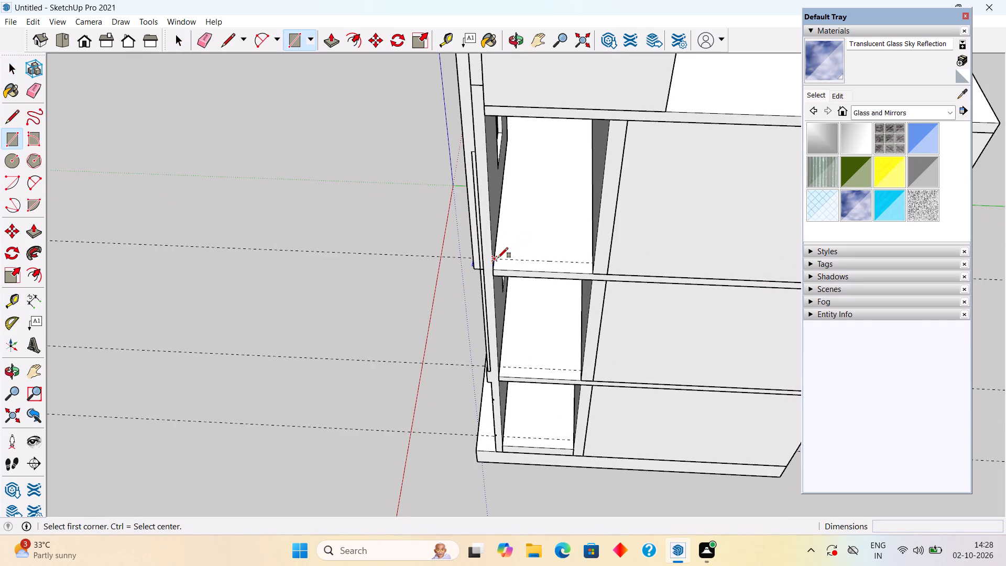
pyautogui.middleClick(497, 258)
pyautogui.scroll(4, 502, 257)
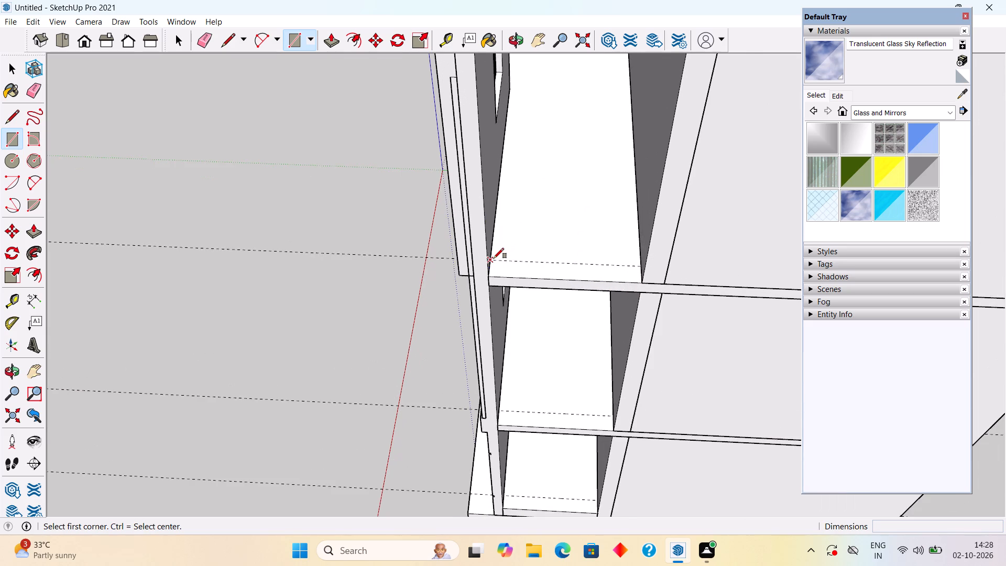
pyautogui.scroll(2, 494, 258)
pyautogui.click(494, 258)
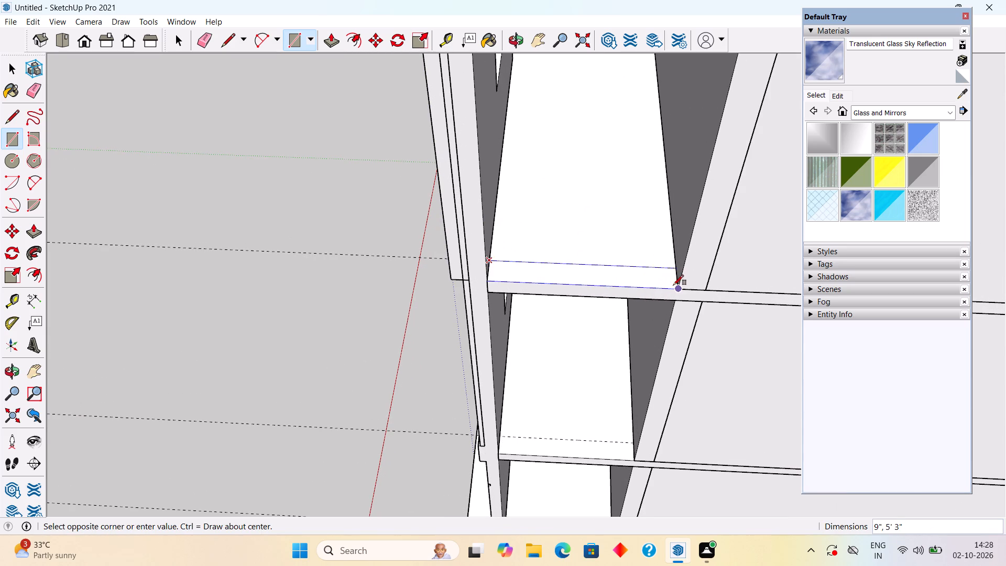
pyautogui.click(681, 282)
pyautogui.press('space')
# Push/Pull the 9" strip on the second-floor slab up 10' to the slab above, closing the side bay.
pyautogui.write('p')
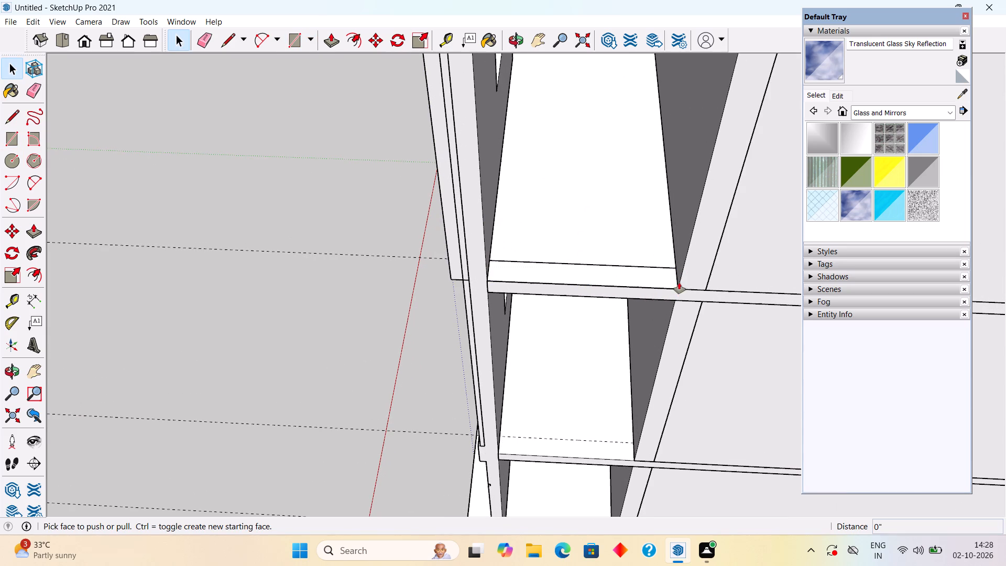
pyautogui.click(650, 274)
pyautogui.scroll(1, 650, 265)
pyautogui.scroll(-10, 650, 265)
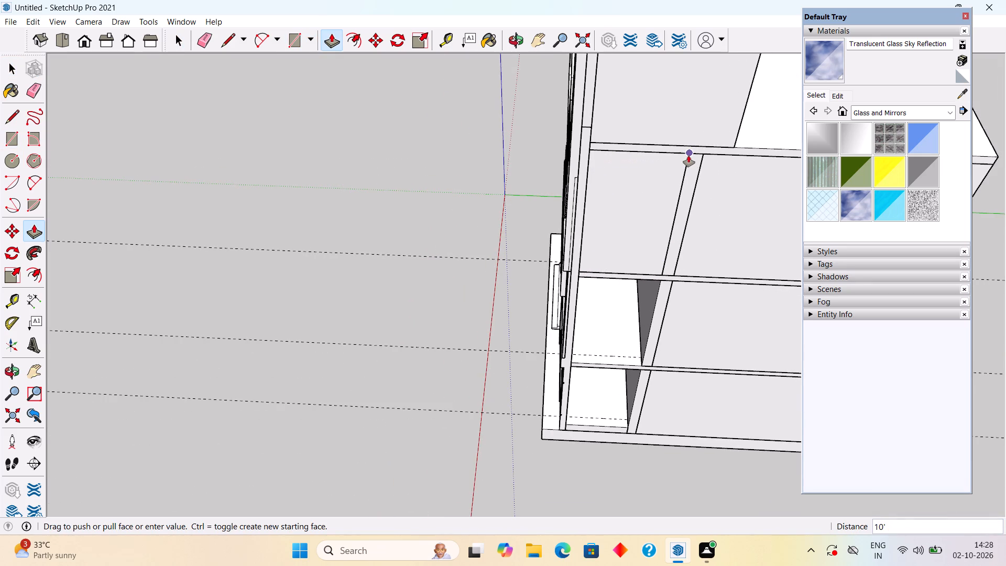
pyautogui.click(689, 155)
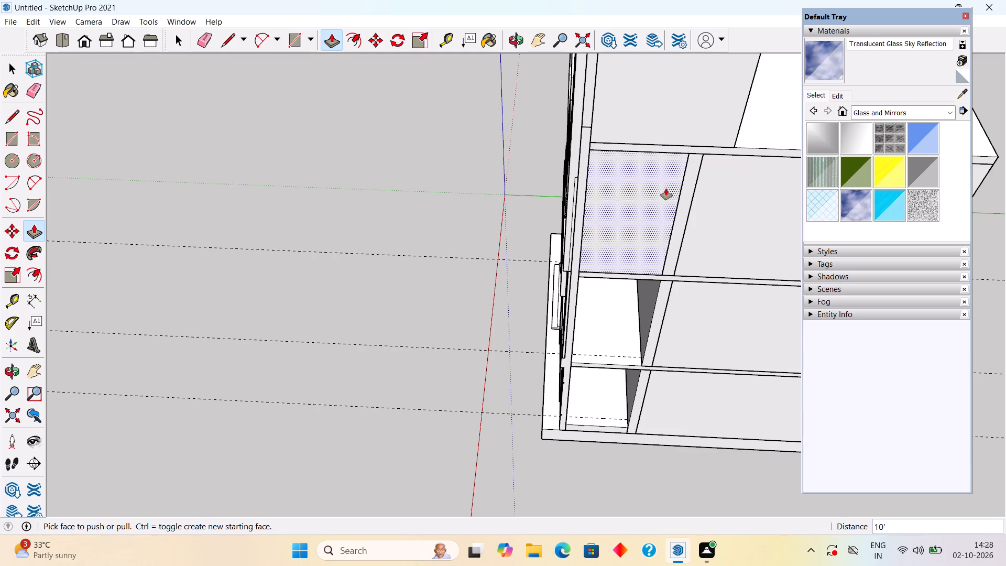
# Make a group of the new second-floor side wall, including its connected geometry.
pyautogui.press('space')
pyautogui.tripleClick(664, 189)
pyautogui.rightClick(664, 189)
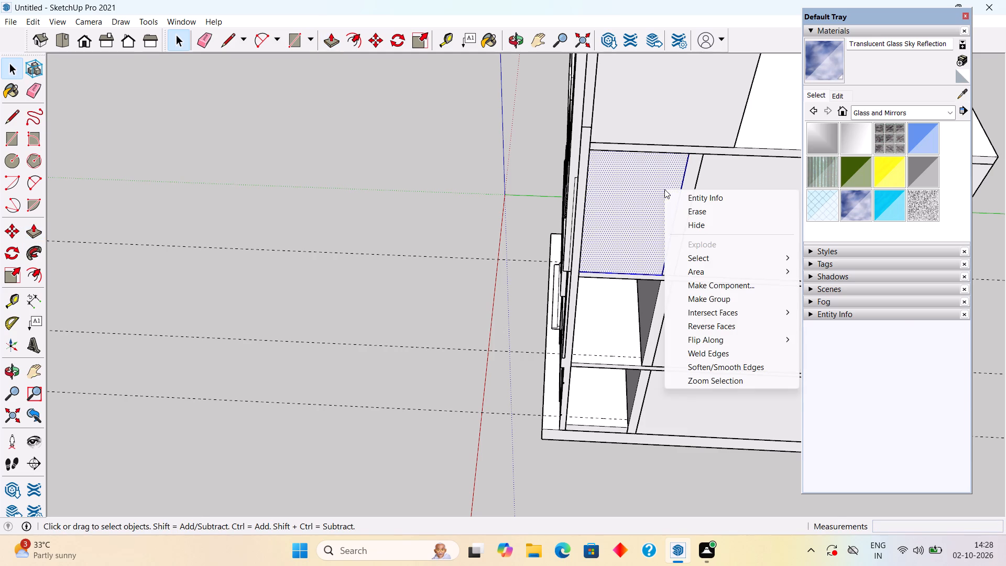
pyautogui.click(735, 300)
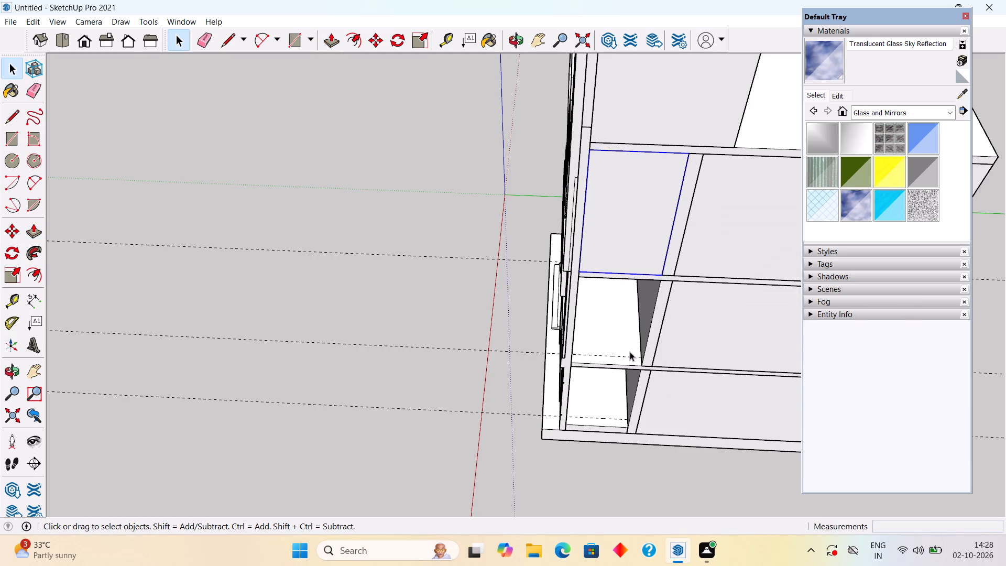
pyautogui.moveTo(604, 336); pyautogui.dragTo(554, 287, button='middle')
pyautogui.click(441, 283)
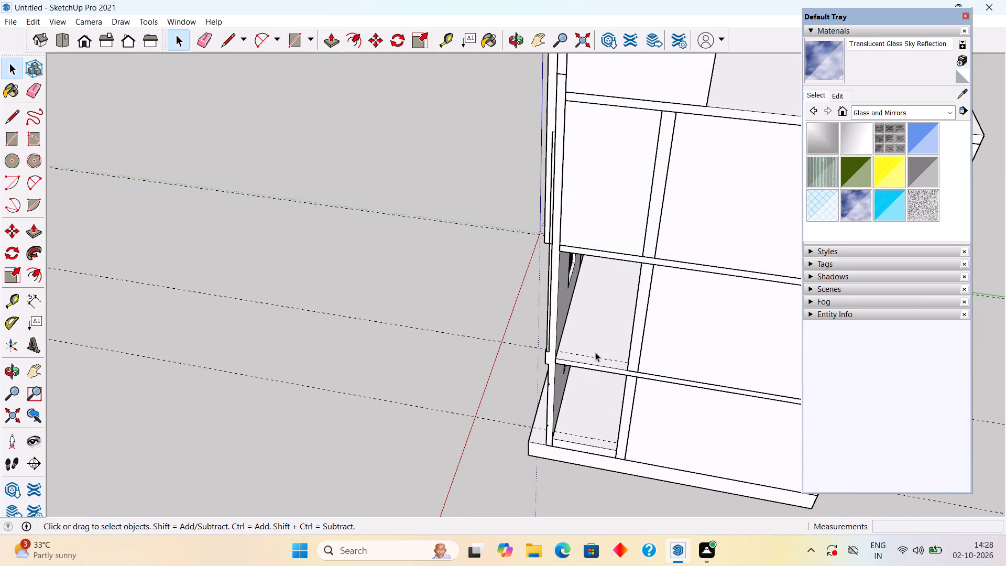
# Draw a 9" by 5' 3" rectangle on the first-floor slab between the guide and the open side edge.
pyautogui.scroll(2, 596, 352)
pyautogui.moveTo(597, 352); pyautogui.dragTo(666, 252, button='middle')
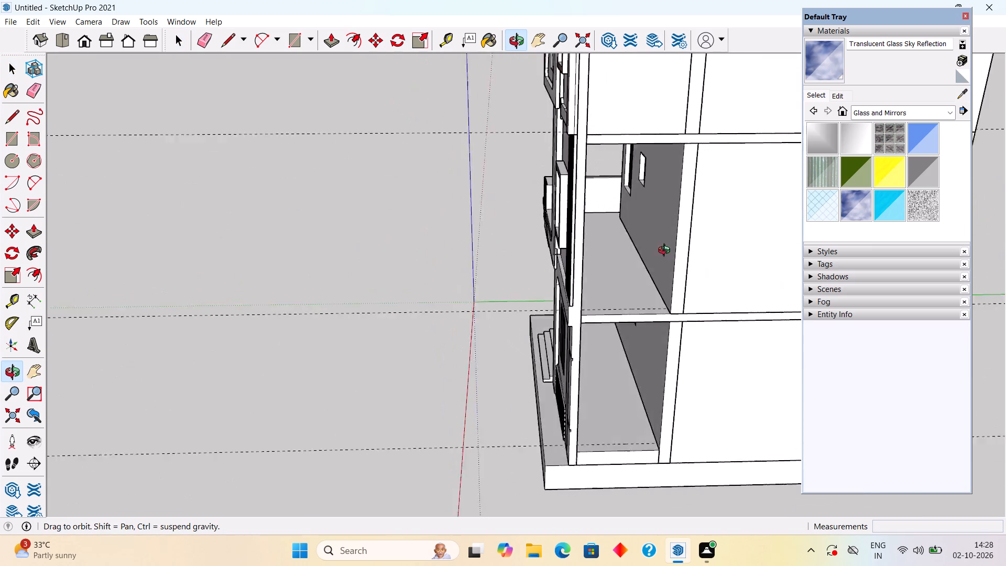
pyautogui.moveTo(666, 252); pyautogui.dragTo(607, 330, button='middle')
pyautogui.scroll(5, 604, 334)
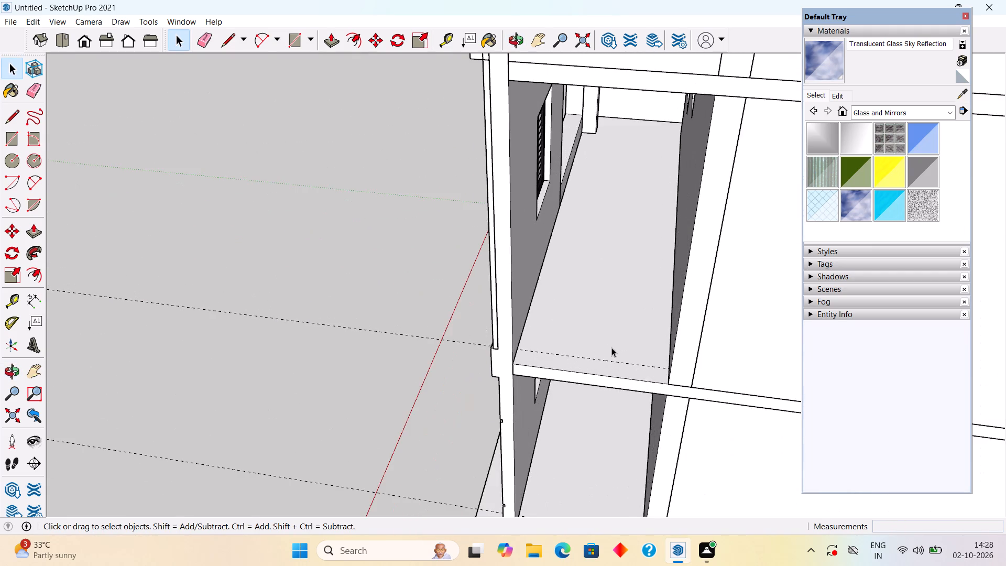
pyautogui.moveTo(611, 347); pyautogui.dragTo(625, 380, button='middle')
pyautogui.press('r')
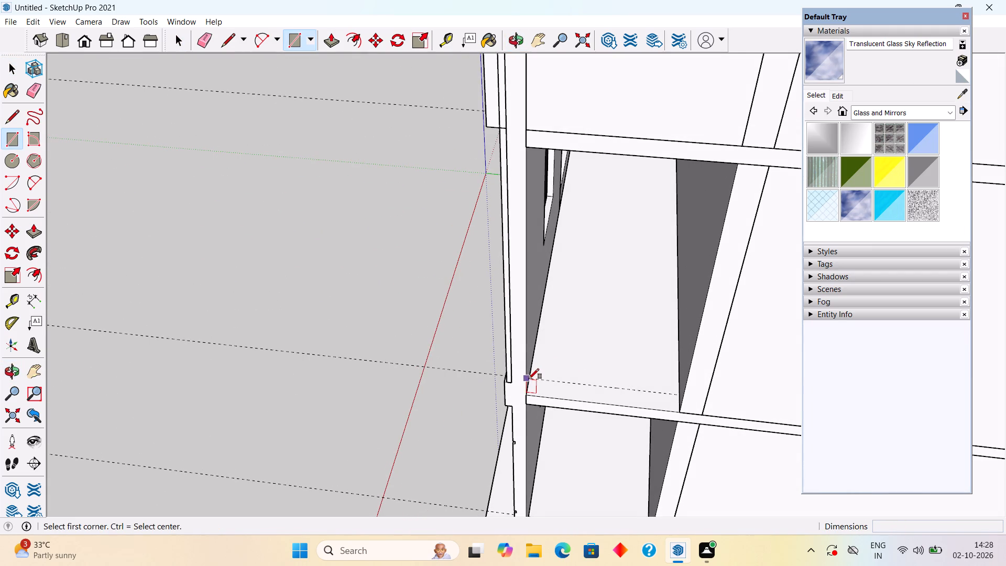
pyautogui.click(533, 377)
pyautogui.scroll(2, 677, 409)
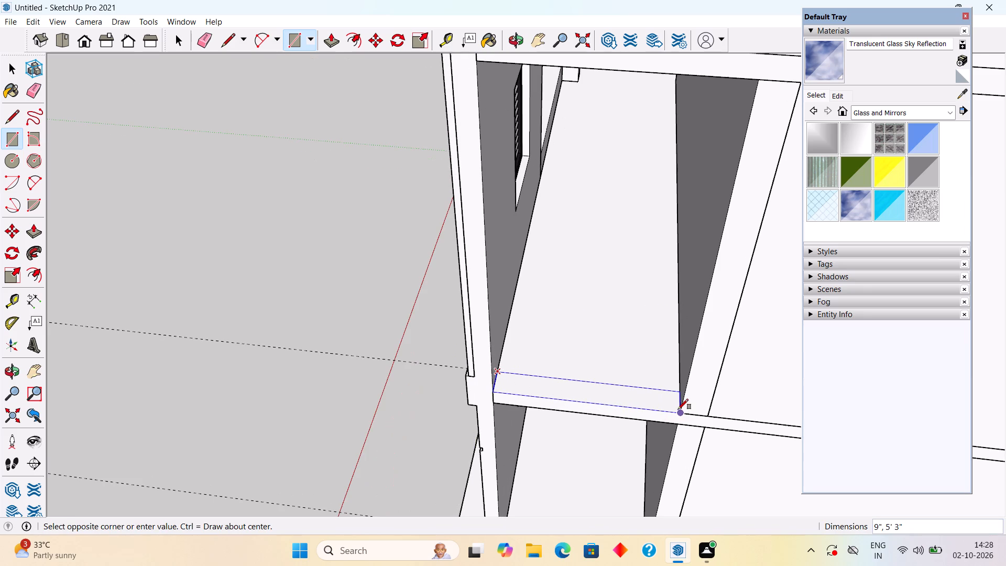
pyautogui.click(678, 409)
# Push/Pull the first-floor rectangle up 10' to the underside of the second-floor slab.
pyautogui.press('space')
pyautogui.click(660, 398)
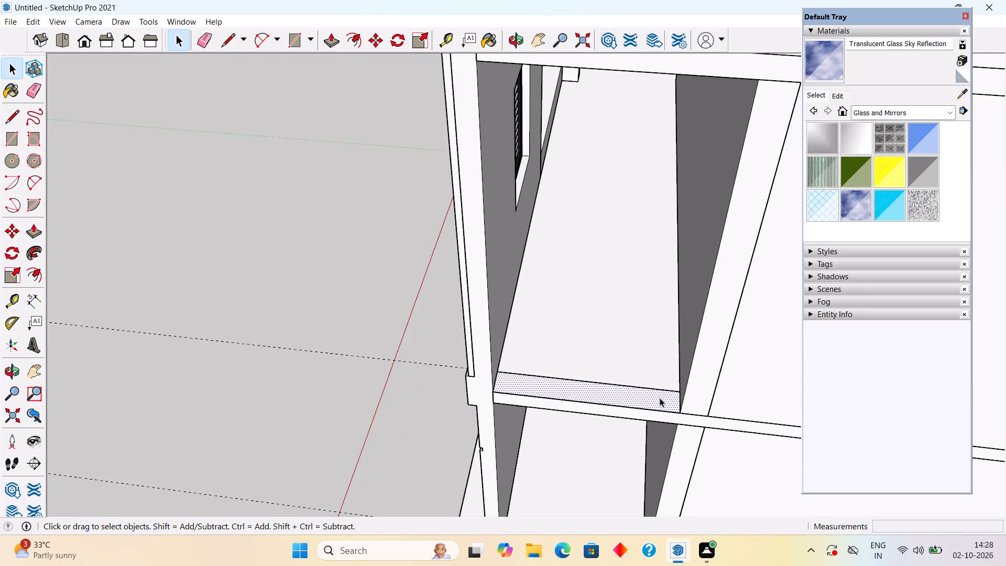
pyautogui.press('p')
pyautogui.click(660, 398)
pyautogui.scroll(-4, 664, 299)
pyautogui.click(680, 156)
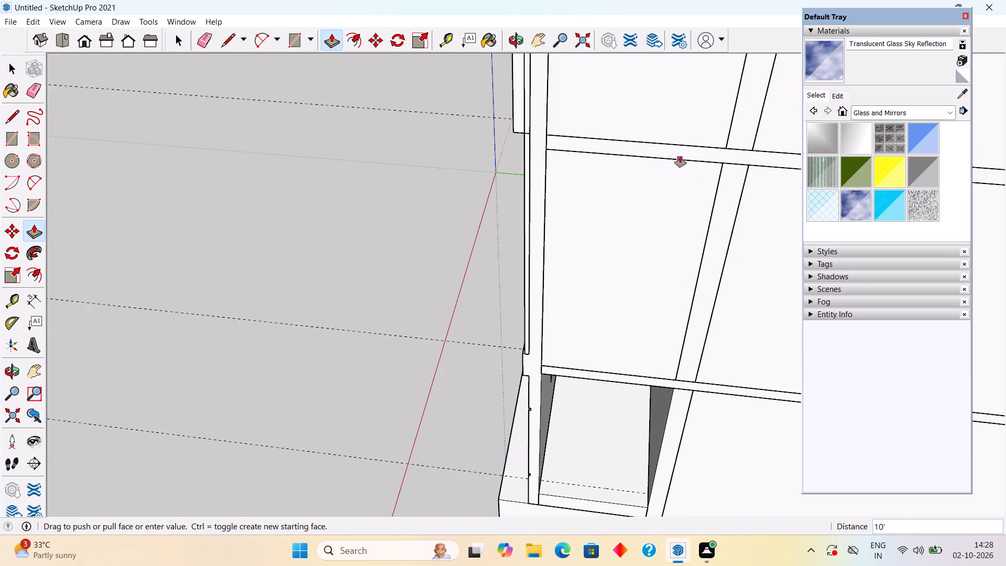
# Make a group of the new first-floor side wall, including its connected geometry.
pyautogui.press('space')
pyautogui.tripleClick(663, 209)
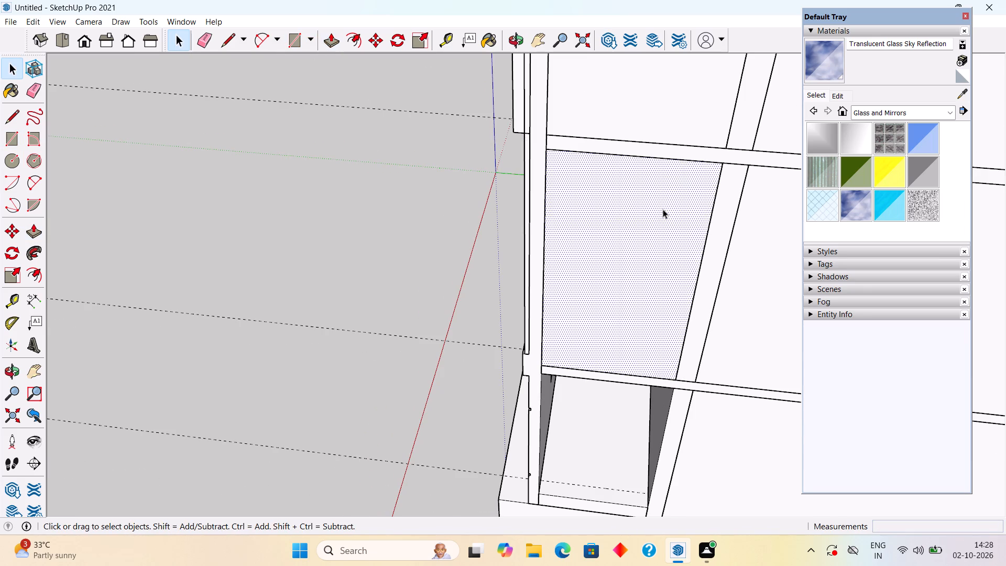
pyautogui.rightClick(663, 209)
pyautogui.click(710, 317)
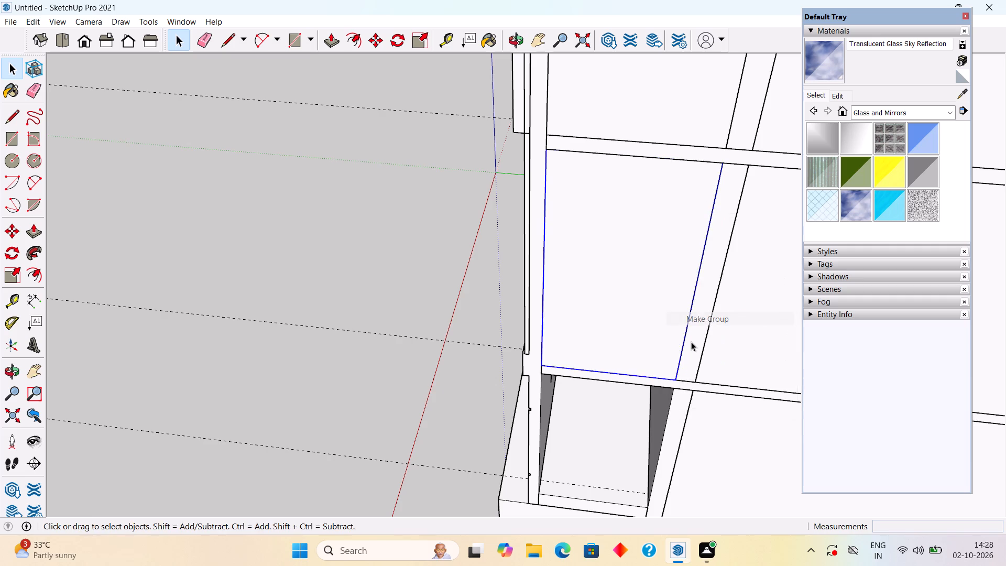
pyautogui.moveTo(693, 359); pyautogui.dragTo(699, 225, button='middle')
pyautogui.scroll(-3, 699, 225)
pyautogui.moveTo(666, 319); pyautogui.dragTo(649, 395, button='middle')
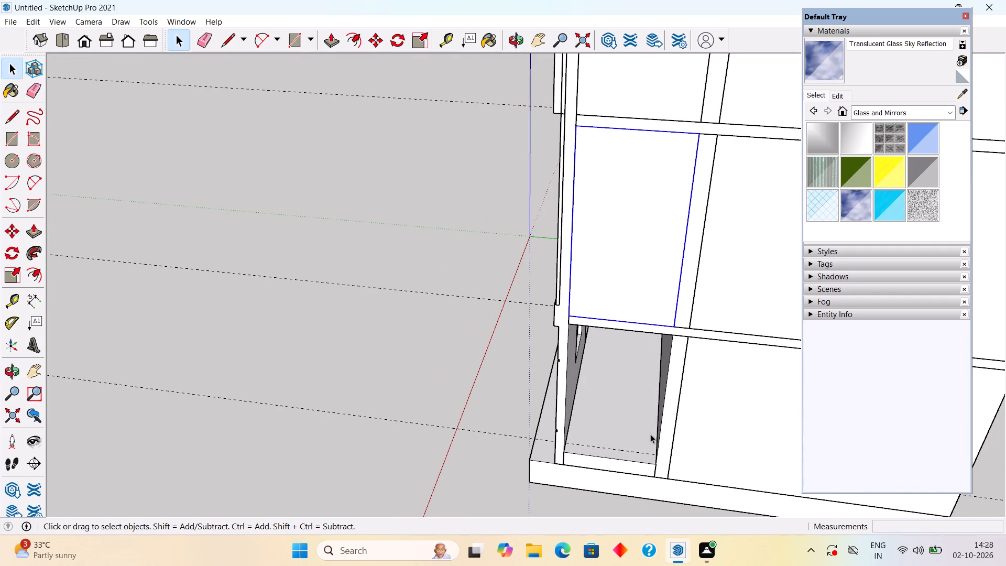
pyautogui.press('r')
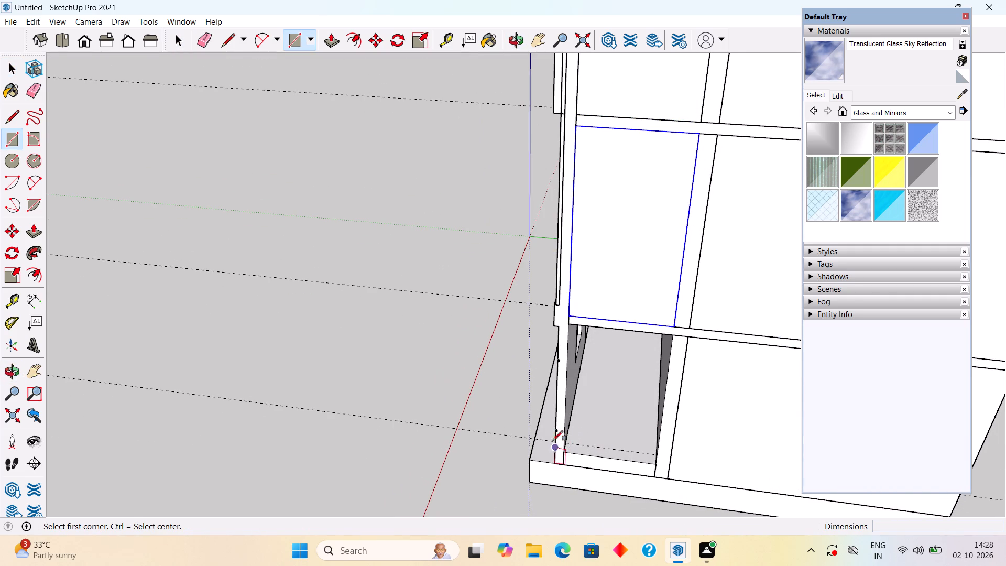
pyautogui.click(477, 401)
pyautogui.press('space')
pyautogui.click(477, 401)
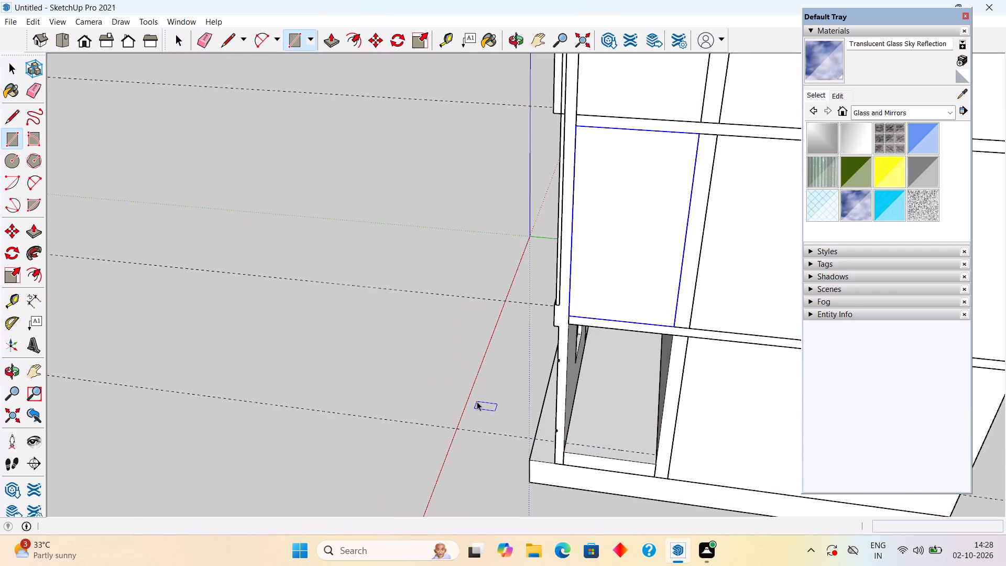
# Draw a rectangle on the ground floor between the 9" guide and the open side edge, spanning the bay.
pyautogui.moveTo(661, 457); pyautogui.dragTo(685, 453, button='middle')
pyautogui.scroll(4, 676, 454)
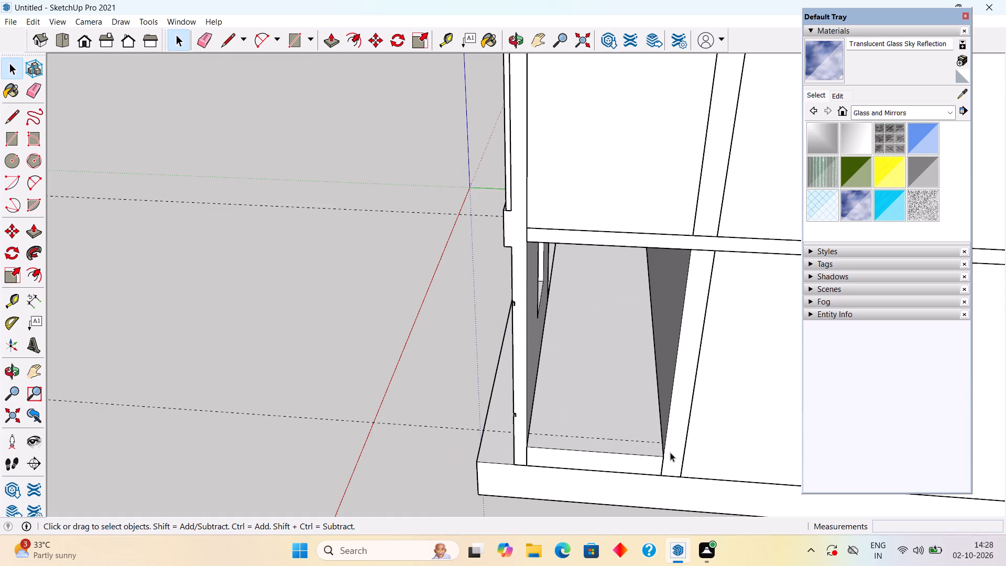
pyautogui.press('r')
pyautogui.click(532, 434)
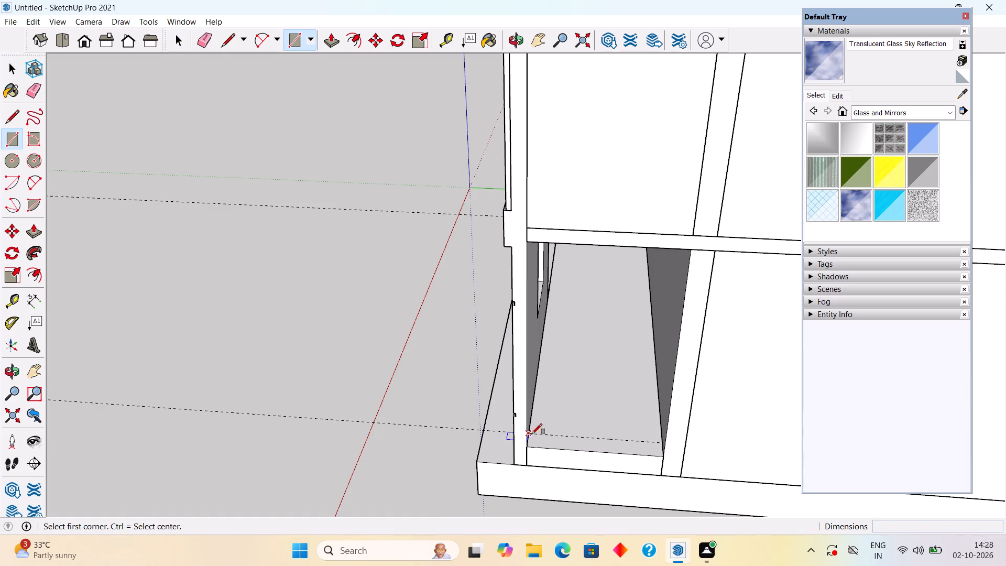
pyautogui.click(663, 458)
pyautogui.press('space')
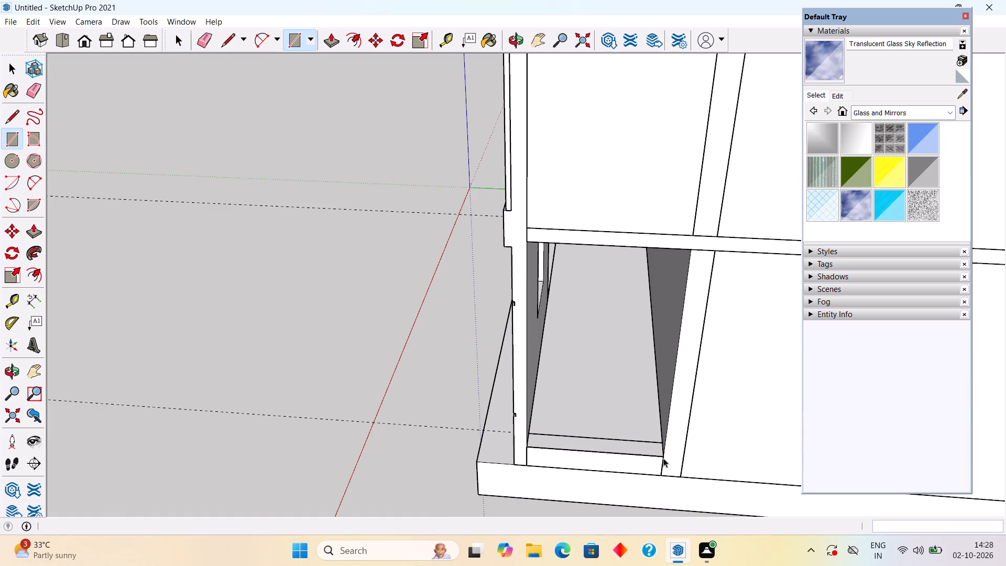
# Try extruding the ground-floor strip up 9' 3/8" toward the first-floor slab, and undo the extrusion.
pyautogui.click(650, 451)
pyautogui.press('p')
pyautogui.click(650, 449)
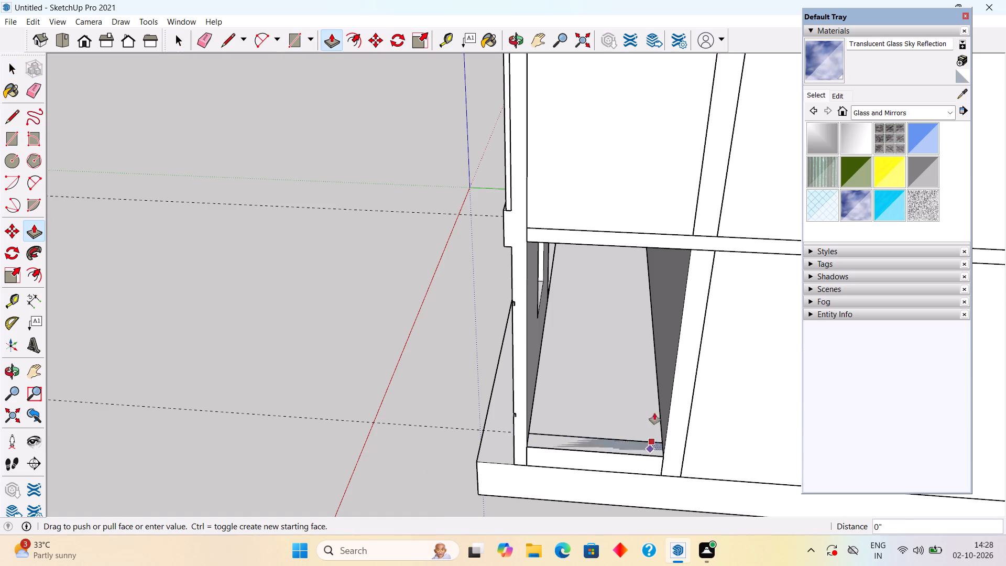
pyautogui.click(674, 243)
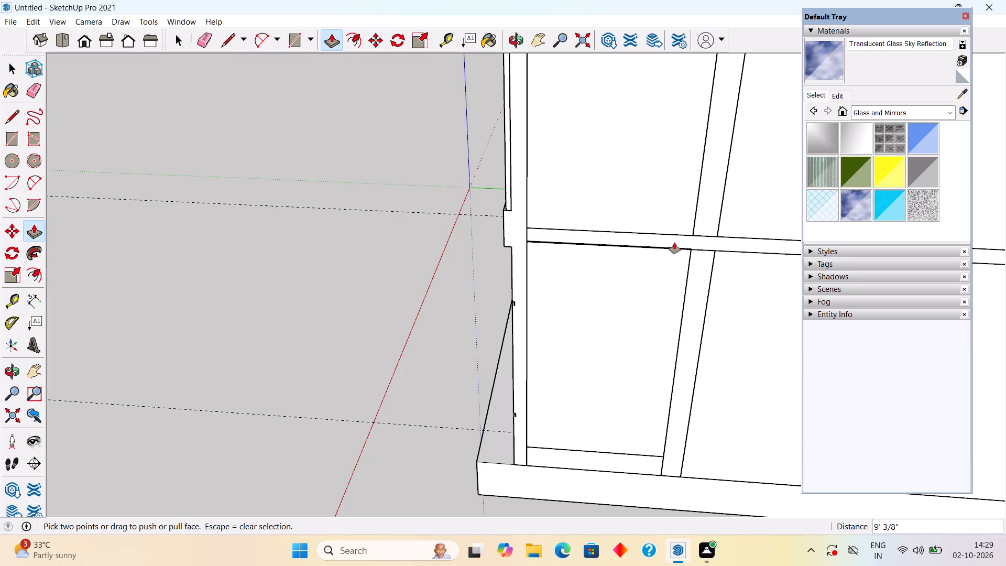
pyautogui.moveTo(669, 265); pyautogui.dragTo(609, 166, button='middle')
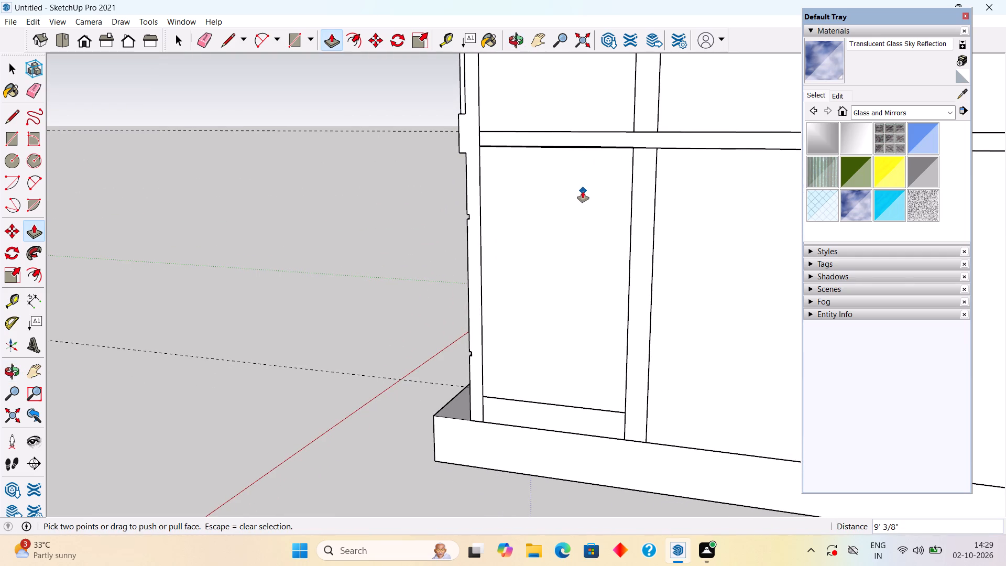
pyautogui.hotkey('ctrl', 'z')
# Push/Pull the ground-floor strip up 9' to the underside of the first-floor slab.
pyautogui.scroll(3, 589, 401)
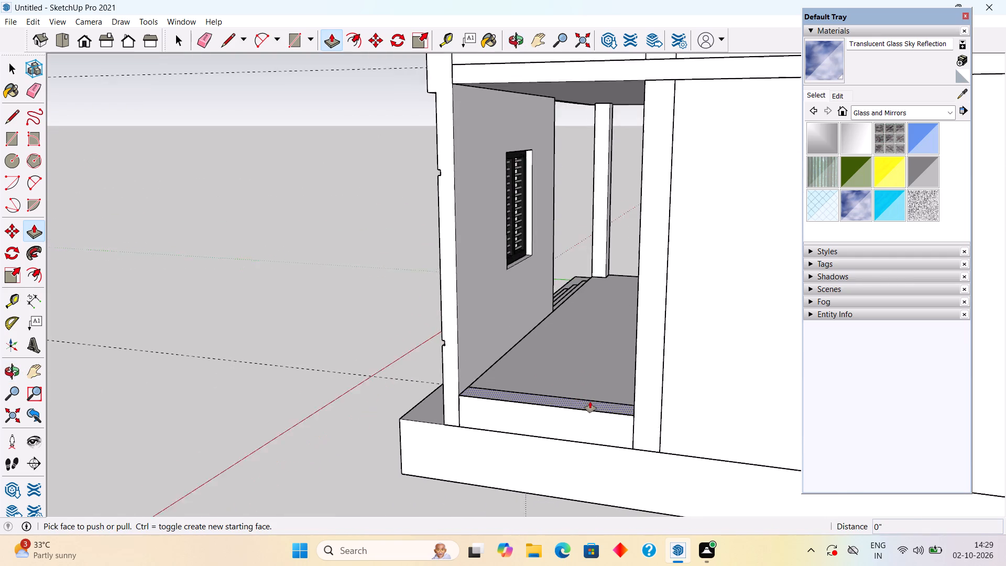
pyautogui.scroll(2, 590, 401)
pyautogui.click(593, 405)
pyautogui.scroll(-7, 610, 366)
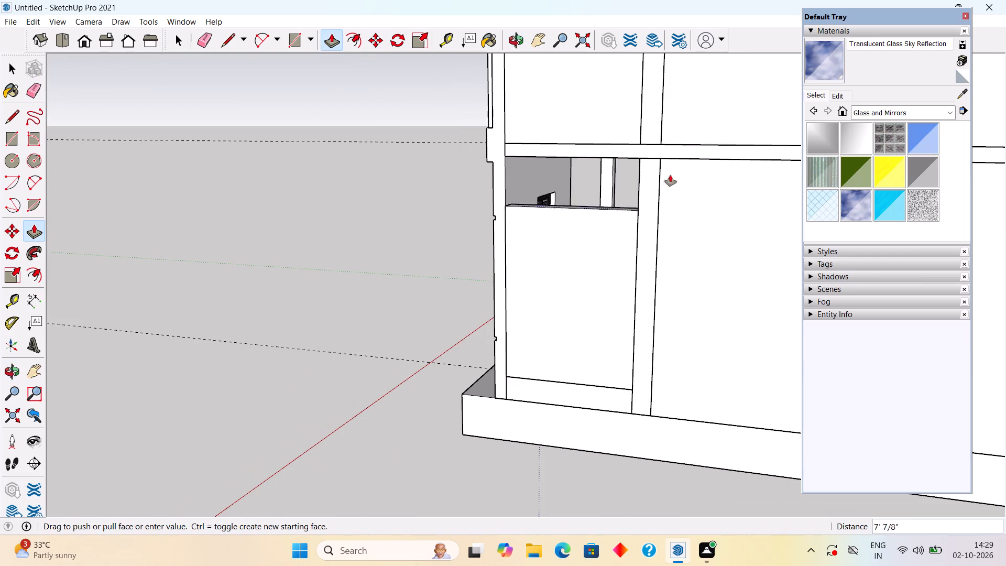
pyautogui.click(706, 156)
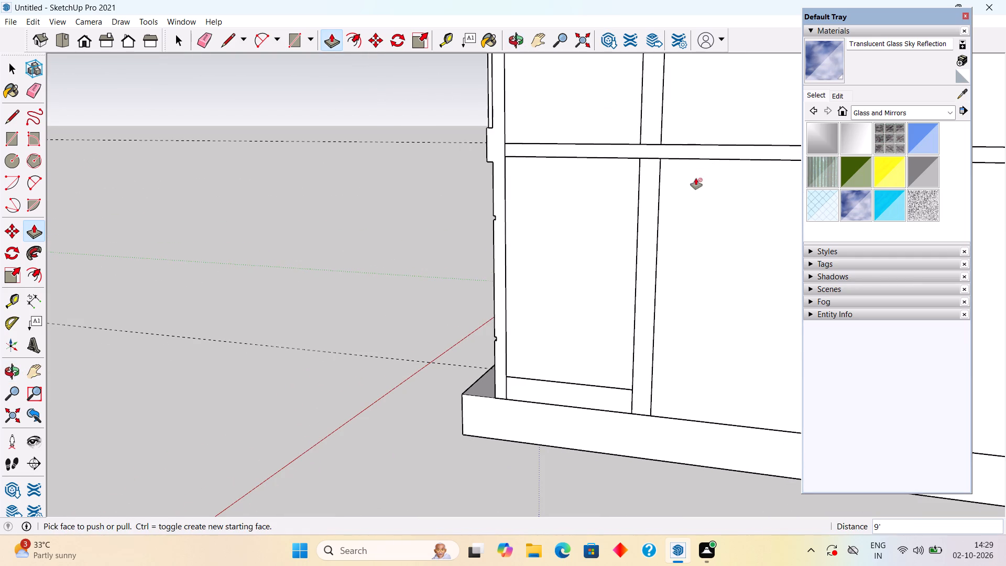
# Make a group of the new ground-floor side wall, including its connected geometry.
pyautogui.press('space')
pyautogui.tripleClick(589, 241)
pyautogui.rightClick(589, 241)
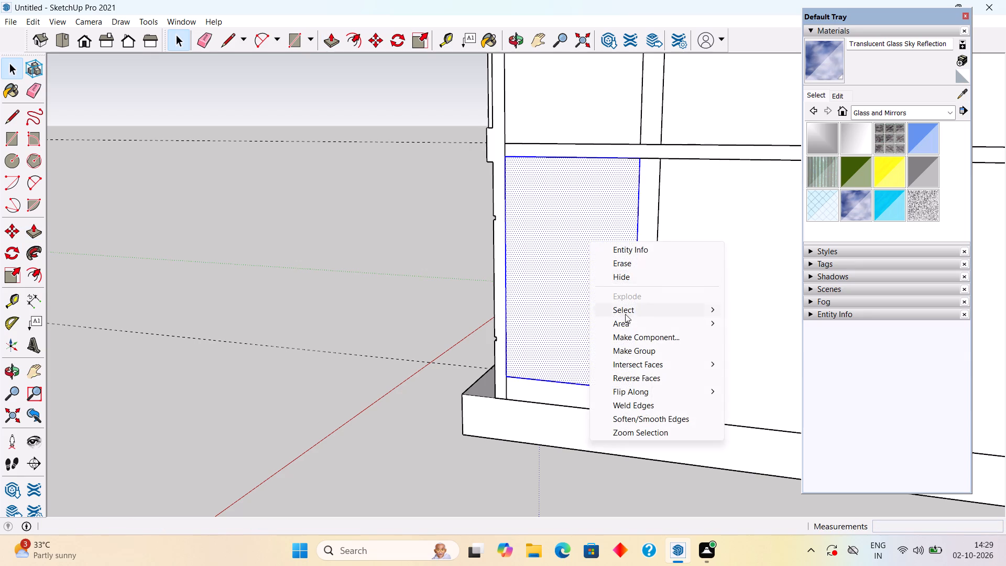
pyautogui.click(636, 353)
# Examine the whole house from the side corner and the front elevation with the side bays closed.
pyautogui.moveTo(498, 287); pyautogui.dragTo(694, 398, button='middle')
pyautogui.scroll(-6, 691, 398)
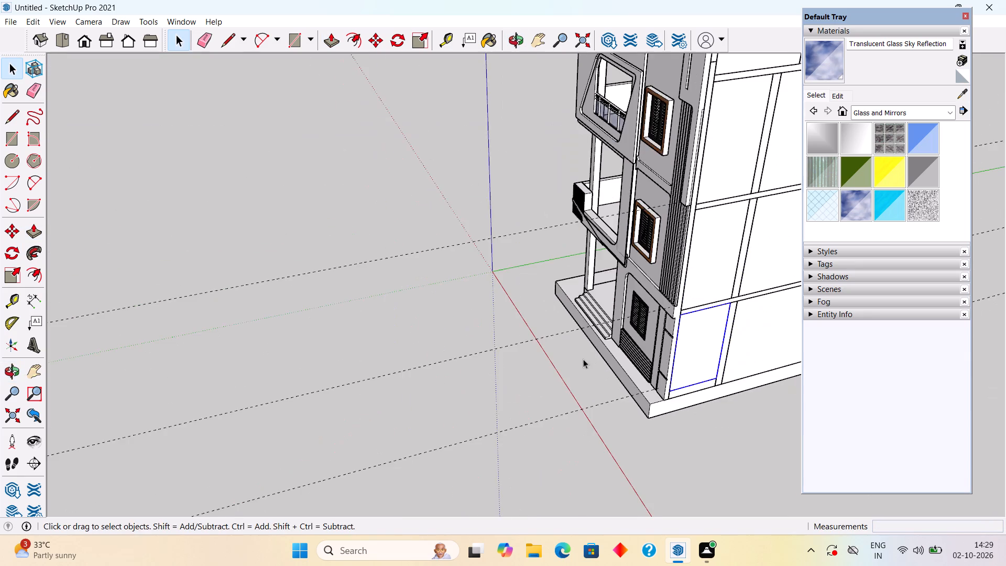
pyautogui.scroll(-3, 583, 359)
pyautogui.moveTo(693, 367); pyautogui.dragTo(767, 277, button='middle')
pyautogui.moveTo(554, 377); pyautogui.dragTo(733, 331, button='middle')
pyautogui.click(644, 395)
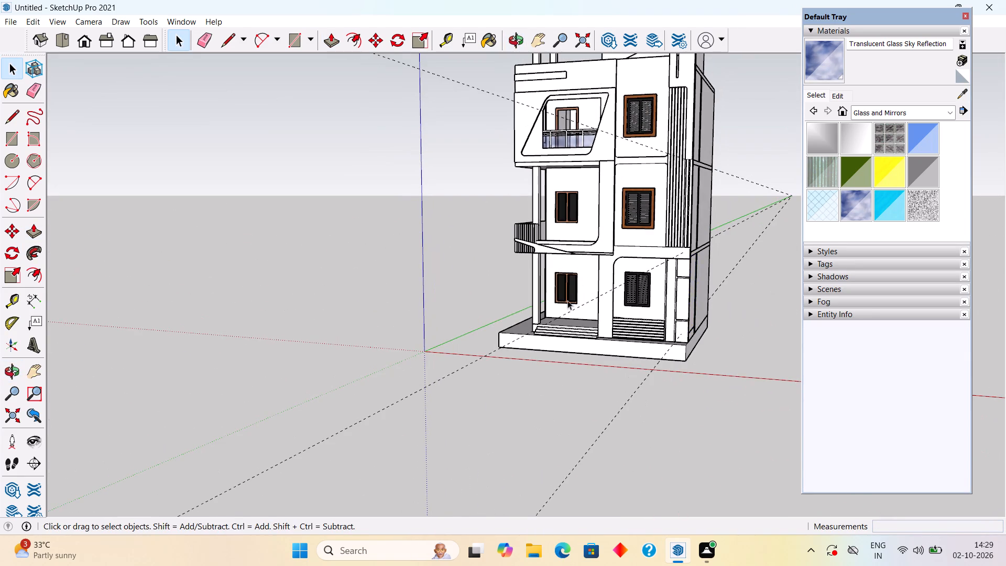
pyautogui.moveTo(506, 268); pyautogui.dragTo(660, 291, button='middle')
pyautogui.scroll(-3, 660, 290)
pyautogui.moveTo(545, 287); pyautogui.dragTo(484, 247, button='middle')
pyautogui.click(479, 249)
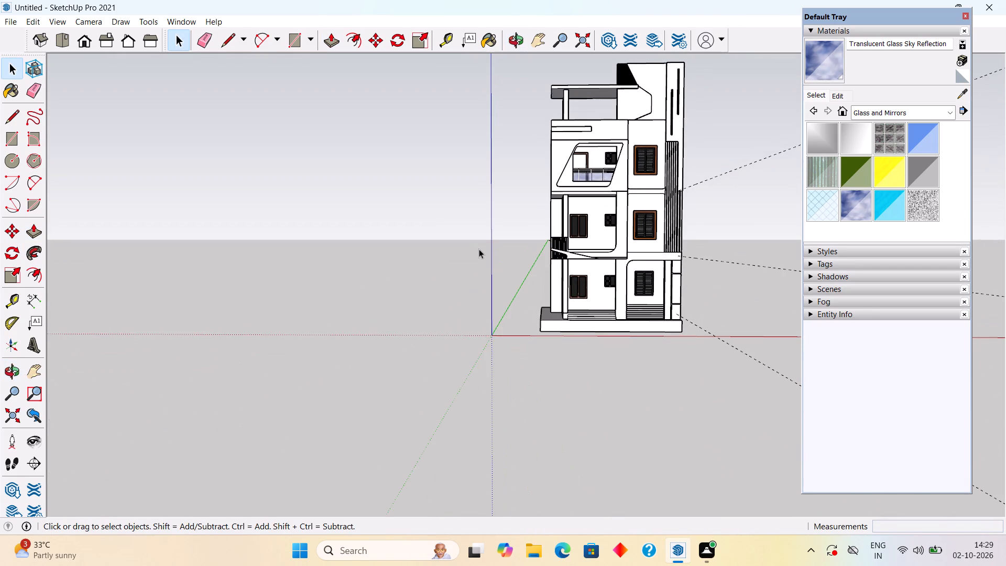
# Delete all construction guides from the model.
pyautogui.scroll(-5, 479, 249)
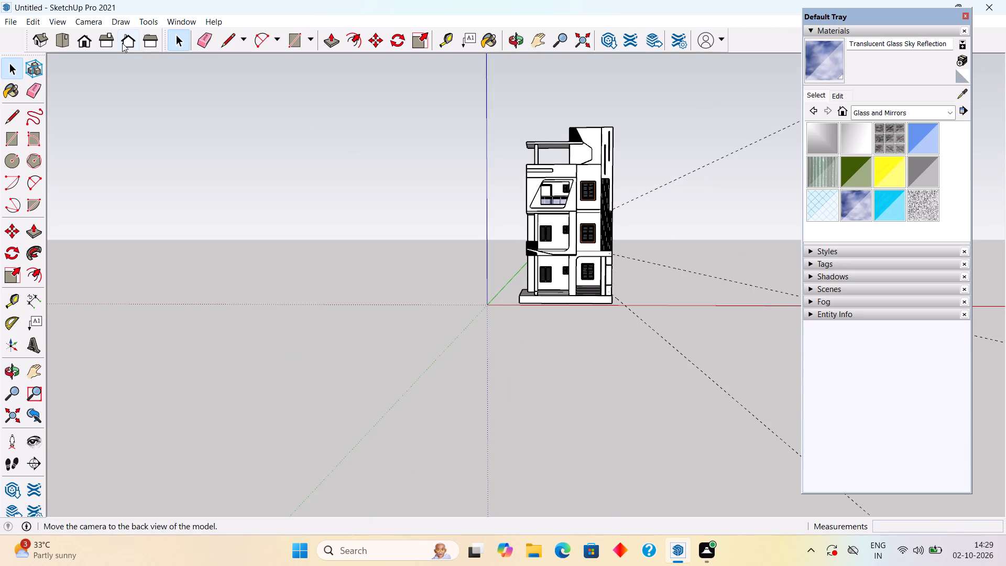
pyautogui.click(27, 19)
pyautogui.click(90, 136)
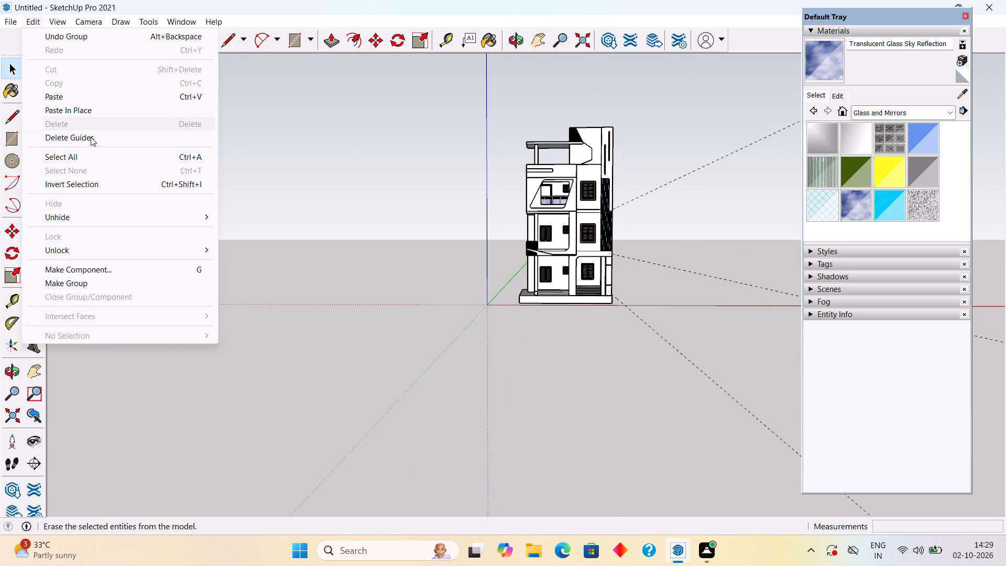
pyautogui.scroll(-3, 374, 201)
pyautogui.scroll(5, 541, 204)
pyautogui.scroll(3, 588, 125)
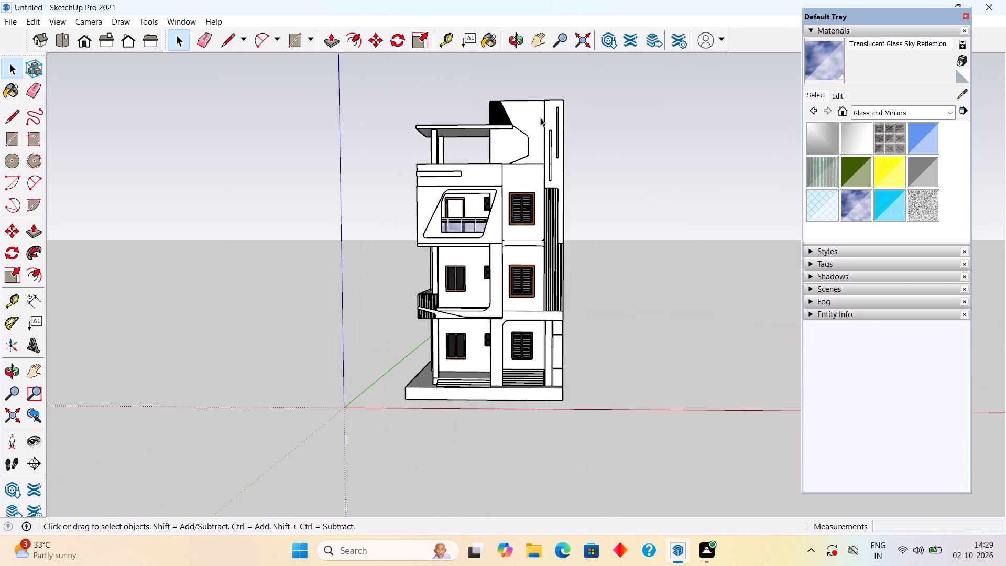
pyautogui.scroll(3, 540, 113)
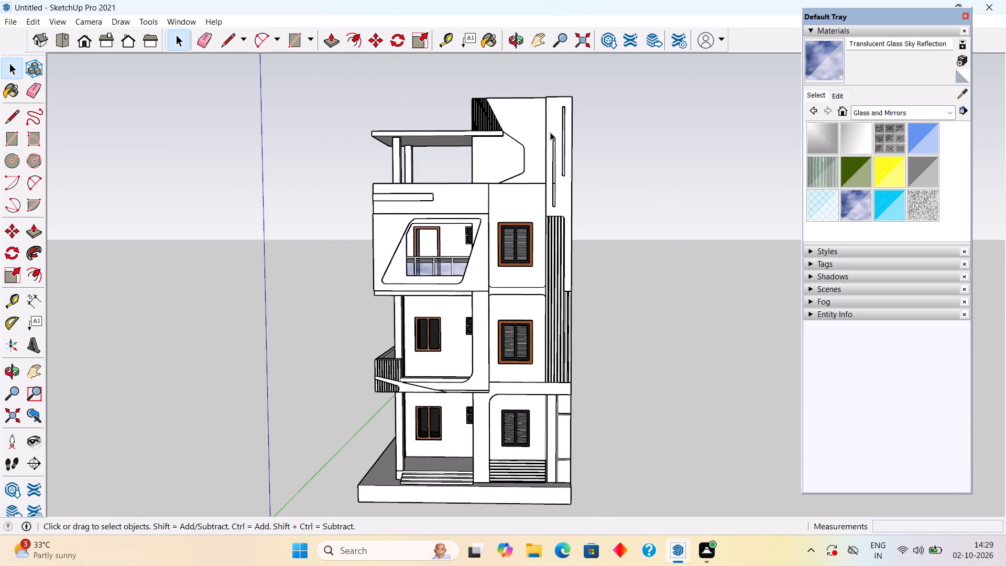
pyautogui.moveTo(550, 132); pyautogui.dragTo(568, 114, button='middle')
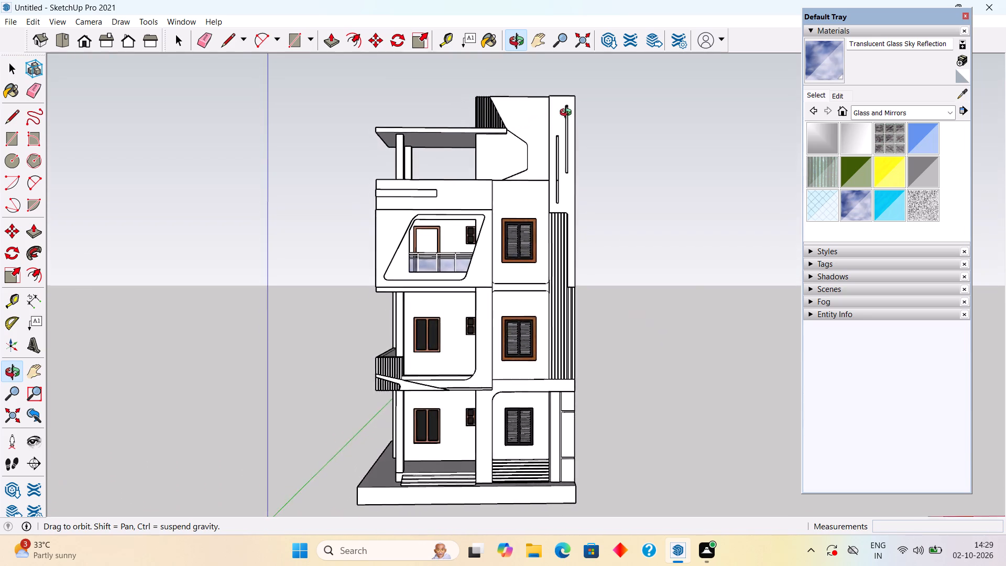
# Examine the front elevation and the glass railing group in the second-floor balcony's slanted opening.
pyautogui.moveTo(568, 114); pyautogui.dragTo(671, 106, button='middle')
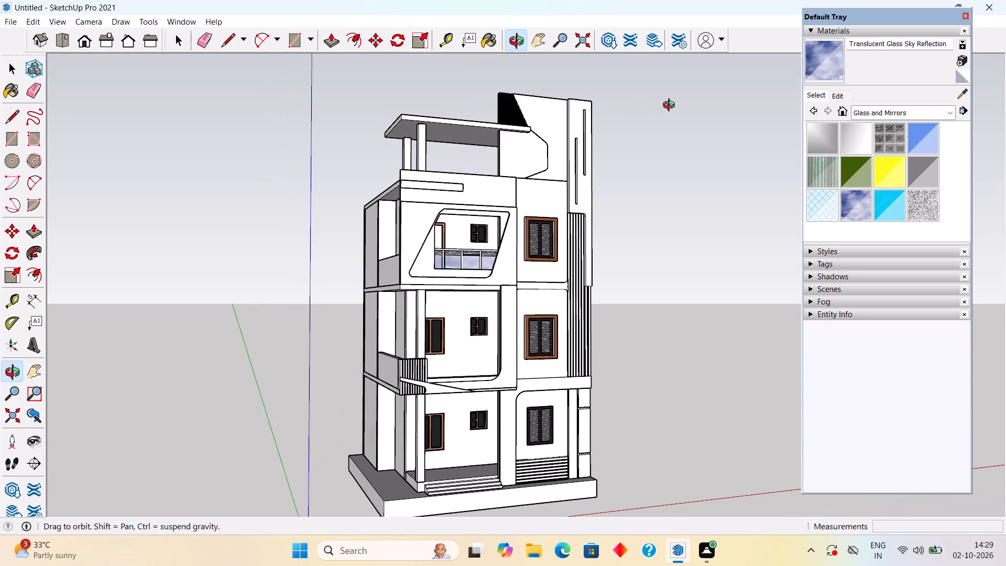
pyautogui.moveTo(671, 106); pyautogui.dragTo(608, 149, button='middle')
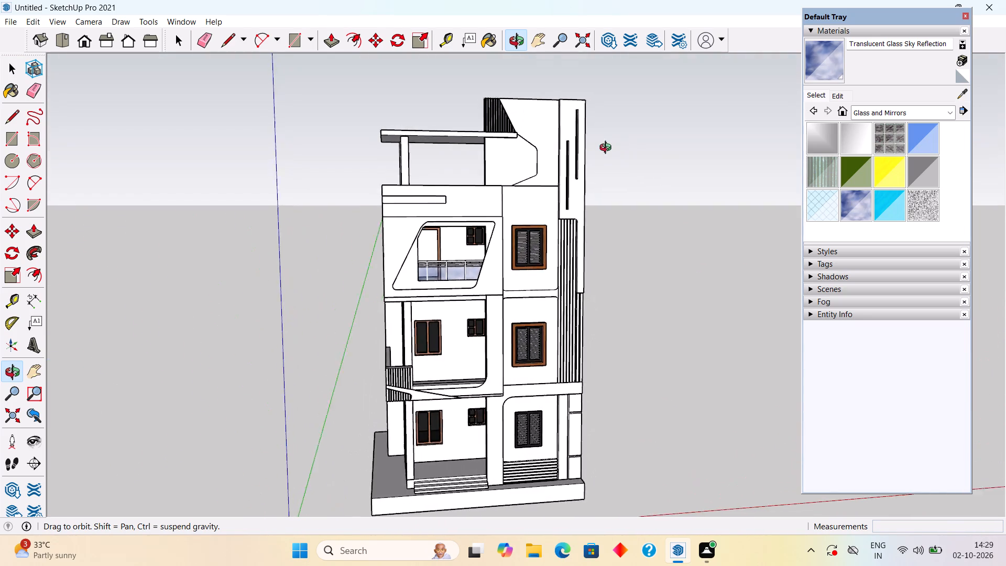
pyautogui.moveTo(608, 149); pyautogui.dragTo(594, 158, button='middle')
pyautogui.scroll(3, 507, 280)
pyautogui.middleClick(406, 260)
pyautogui.click(421, 265)
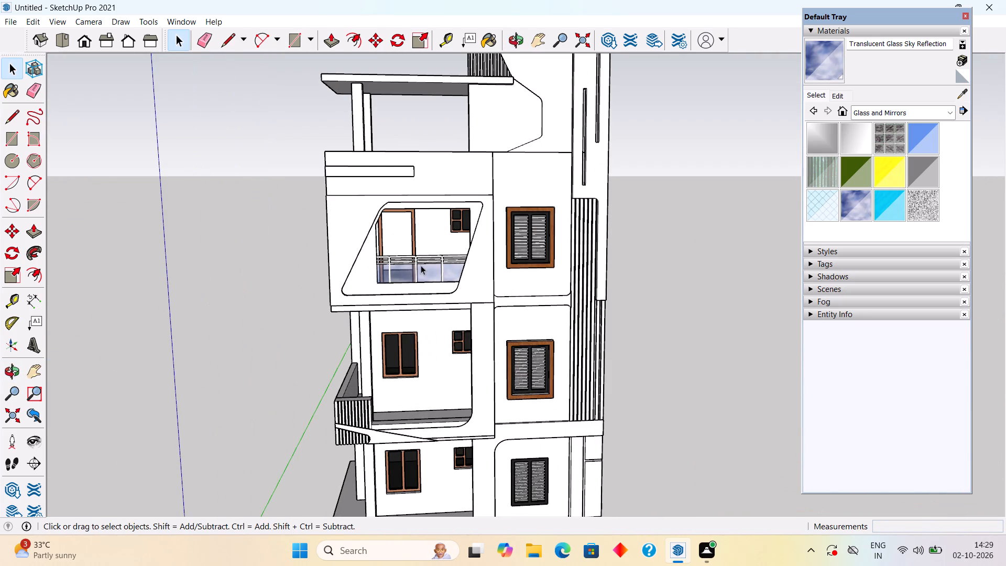
pyautogui.click(421, 265)
pyautogui.click(421, 265)
pyautogui.click(313, 225)
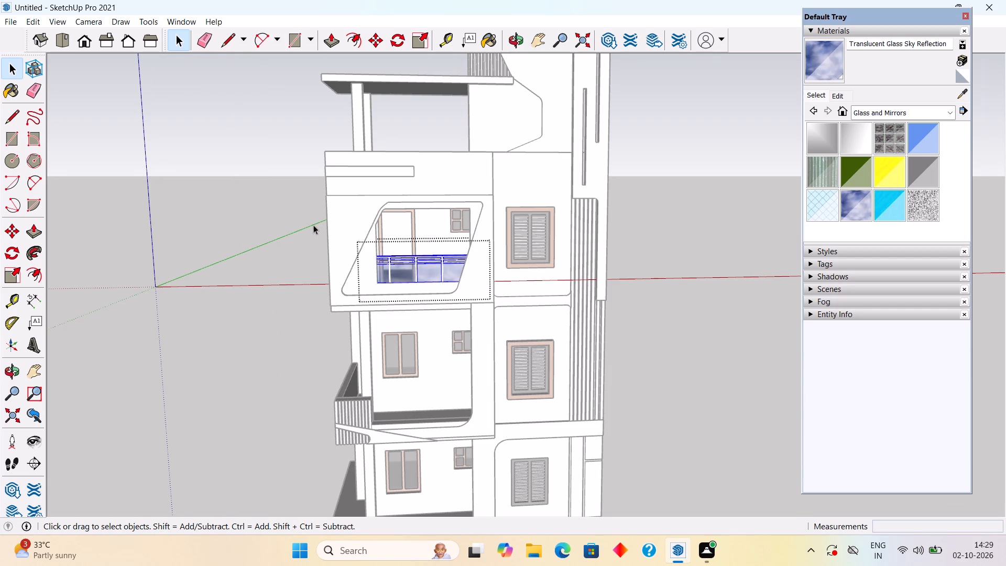
pyautogui.scroll(-5, 373, 316)
pyautogui.moveTo(397, 315); pyautogui.dragTo(408, 345, button='middle')
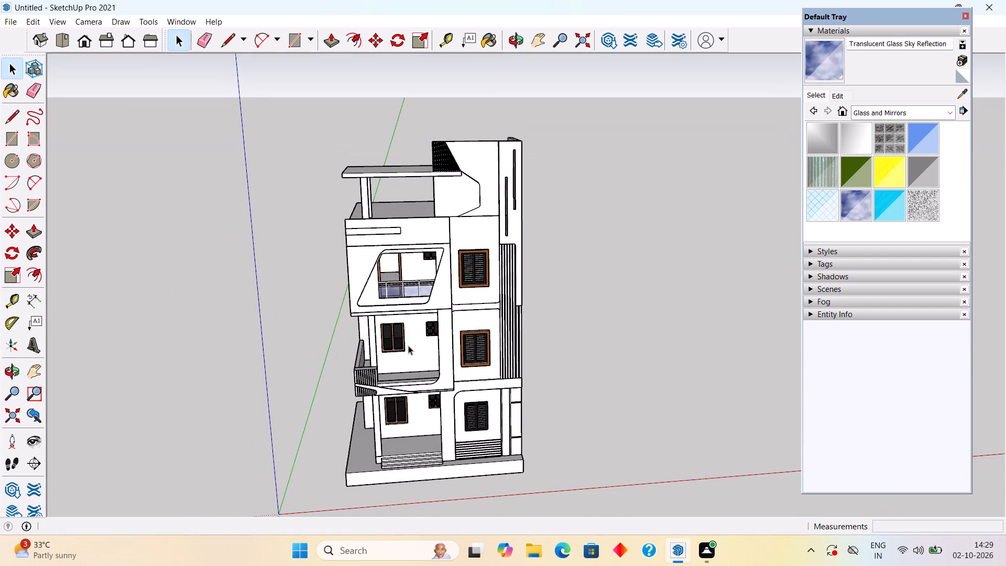
pyautogui.scroll(5, 391, 293)
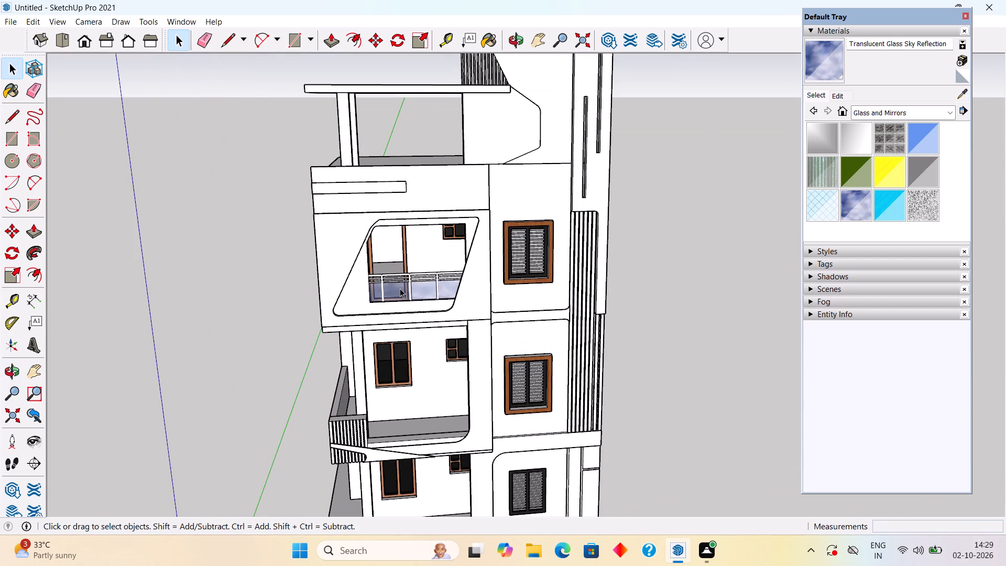
pyautogui.scroll(4, 400, 288)
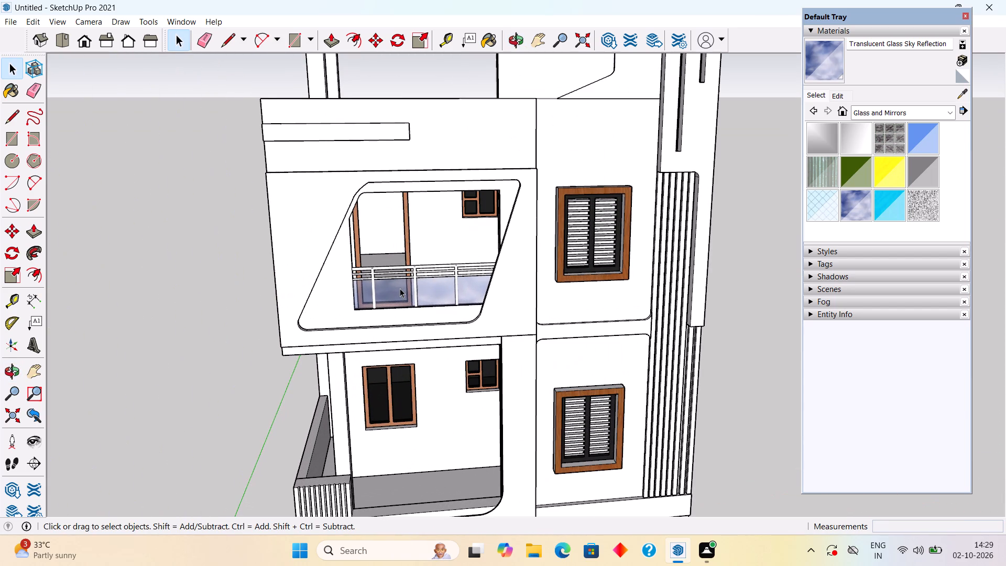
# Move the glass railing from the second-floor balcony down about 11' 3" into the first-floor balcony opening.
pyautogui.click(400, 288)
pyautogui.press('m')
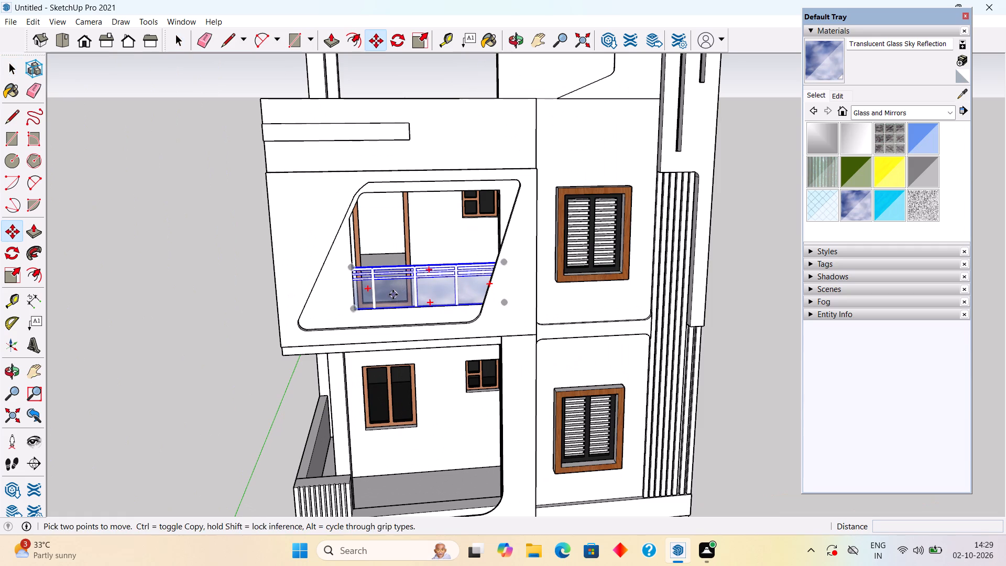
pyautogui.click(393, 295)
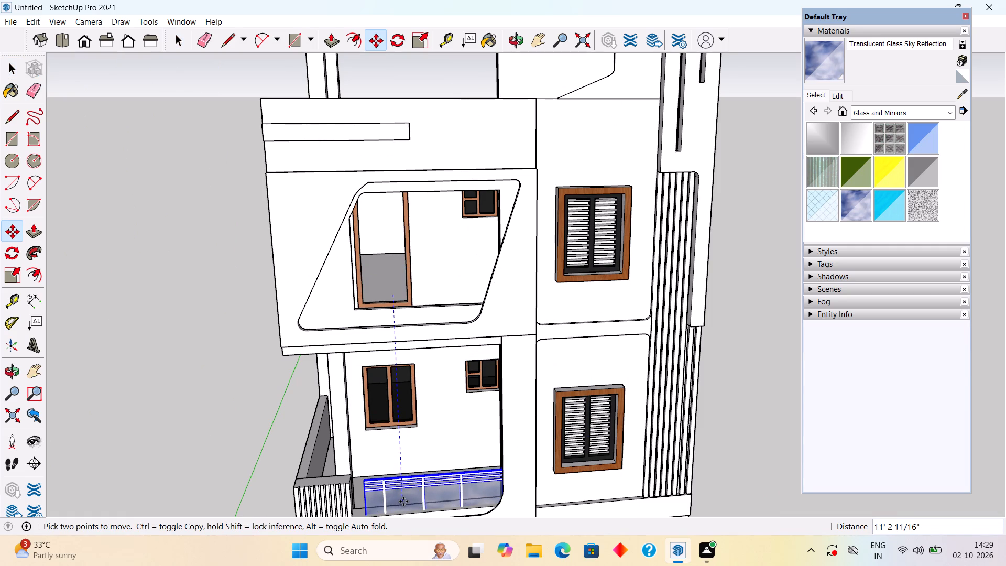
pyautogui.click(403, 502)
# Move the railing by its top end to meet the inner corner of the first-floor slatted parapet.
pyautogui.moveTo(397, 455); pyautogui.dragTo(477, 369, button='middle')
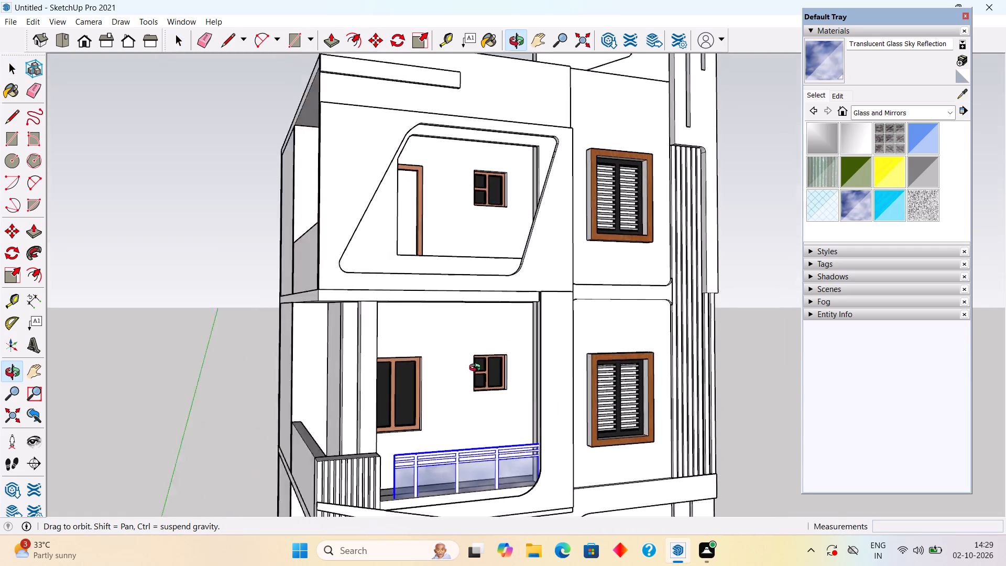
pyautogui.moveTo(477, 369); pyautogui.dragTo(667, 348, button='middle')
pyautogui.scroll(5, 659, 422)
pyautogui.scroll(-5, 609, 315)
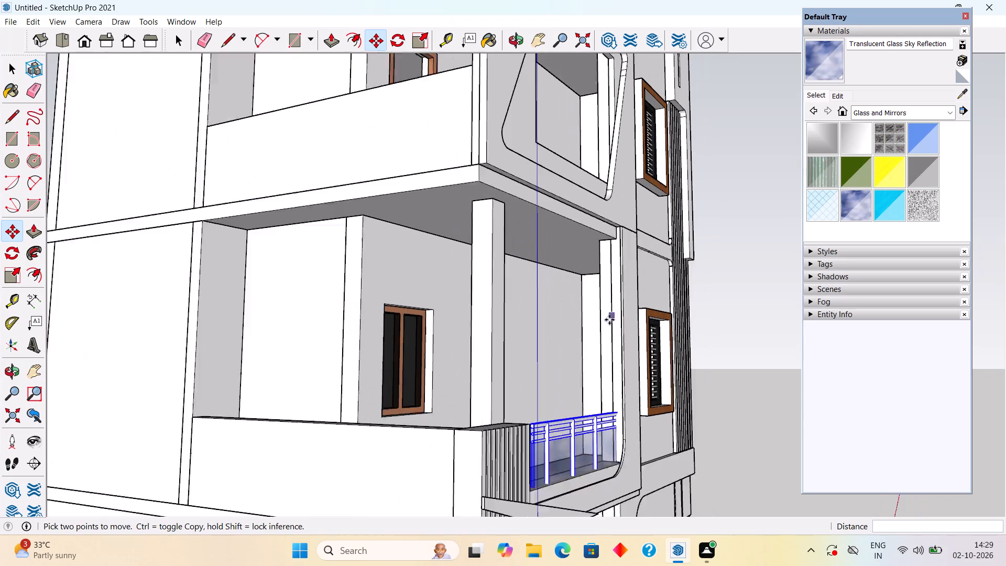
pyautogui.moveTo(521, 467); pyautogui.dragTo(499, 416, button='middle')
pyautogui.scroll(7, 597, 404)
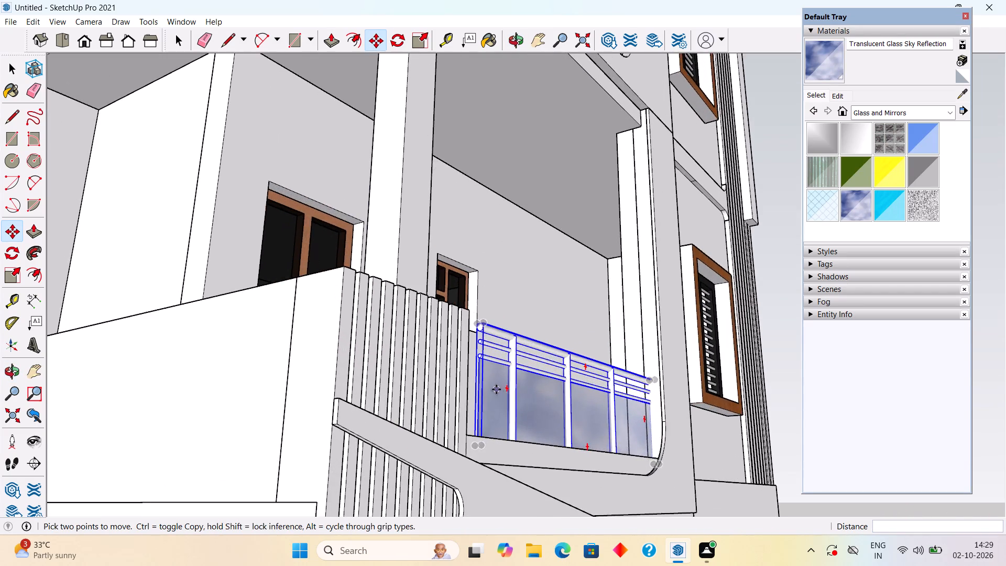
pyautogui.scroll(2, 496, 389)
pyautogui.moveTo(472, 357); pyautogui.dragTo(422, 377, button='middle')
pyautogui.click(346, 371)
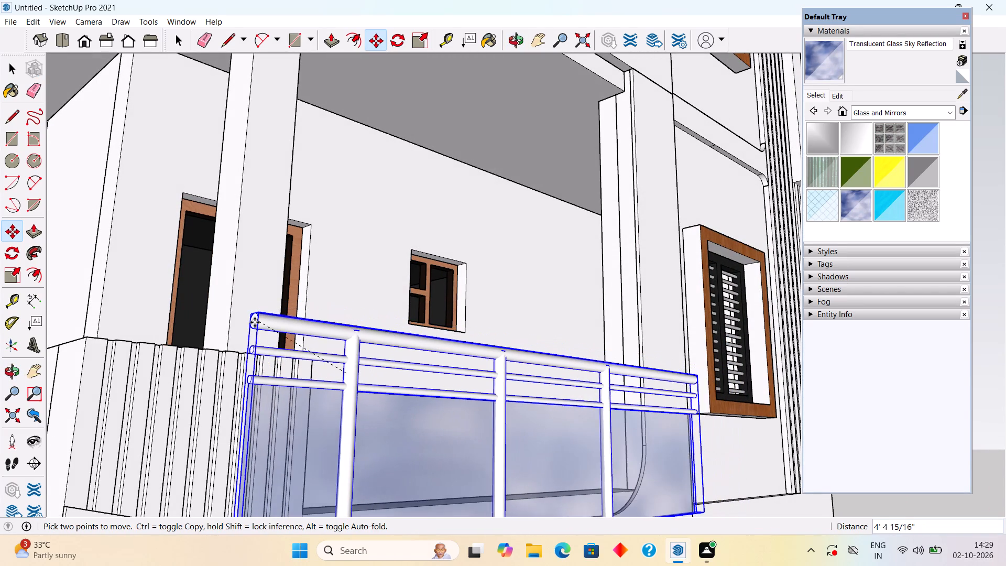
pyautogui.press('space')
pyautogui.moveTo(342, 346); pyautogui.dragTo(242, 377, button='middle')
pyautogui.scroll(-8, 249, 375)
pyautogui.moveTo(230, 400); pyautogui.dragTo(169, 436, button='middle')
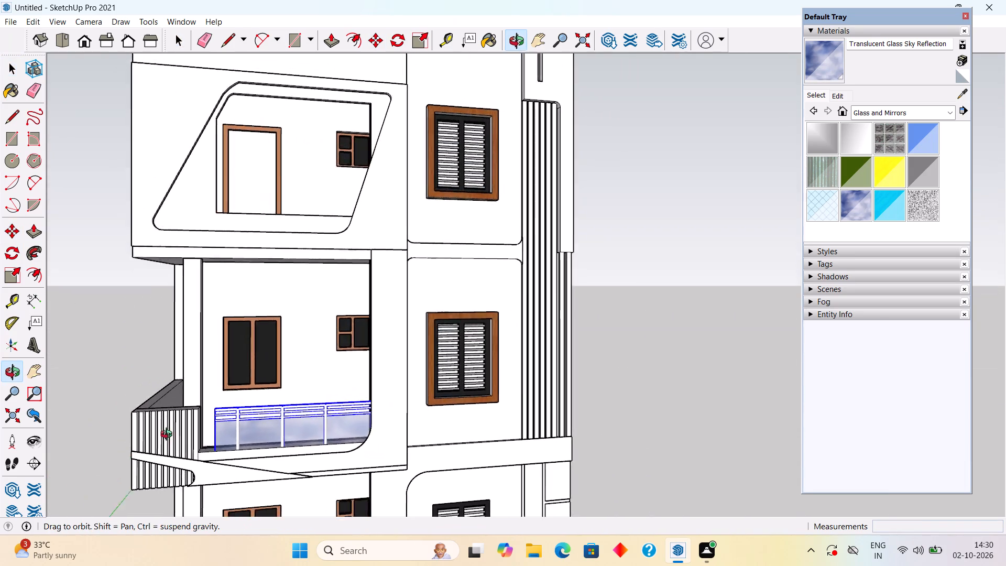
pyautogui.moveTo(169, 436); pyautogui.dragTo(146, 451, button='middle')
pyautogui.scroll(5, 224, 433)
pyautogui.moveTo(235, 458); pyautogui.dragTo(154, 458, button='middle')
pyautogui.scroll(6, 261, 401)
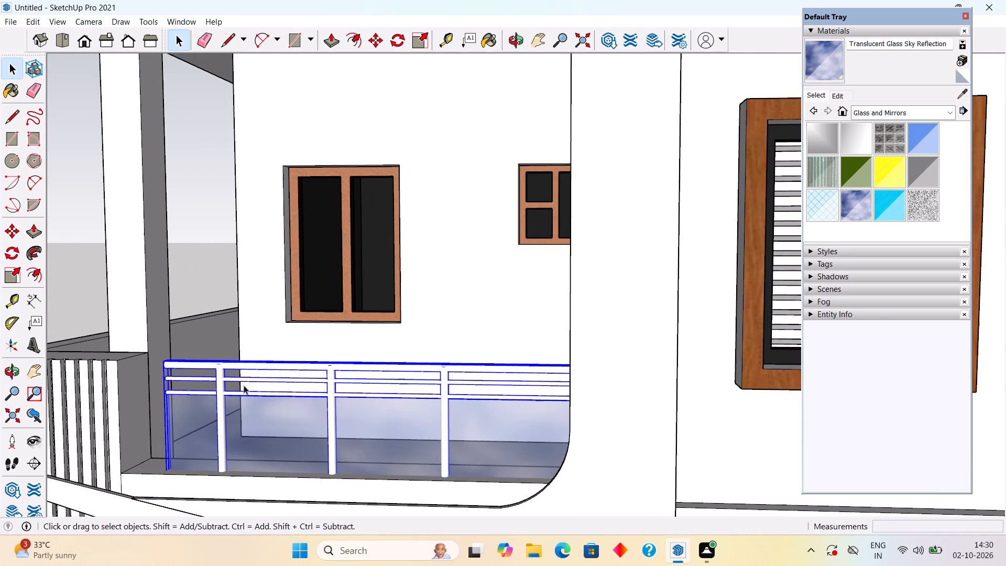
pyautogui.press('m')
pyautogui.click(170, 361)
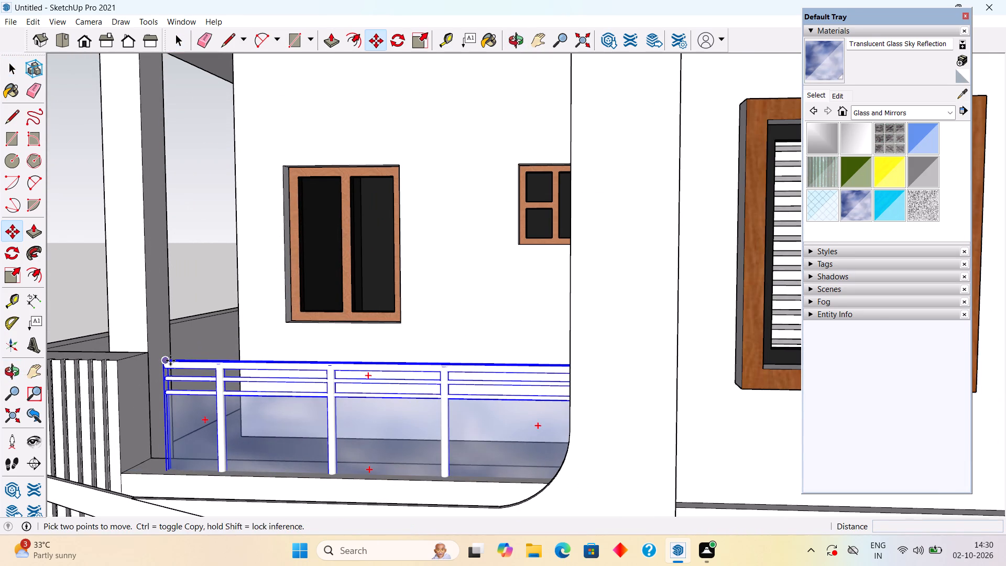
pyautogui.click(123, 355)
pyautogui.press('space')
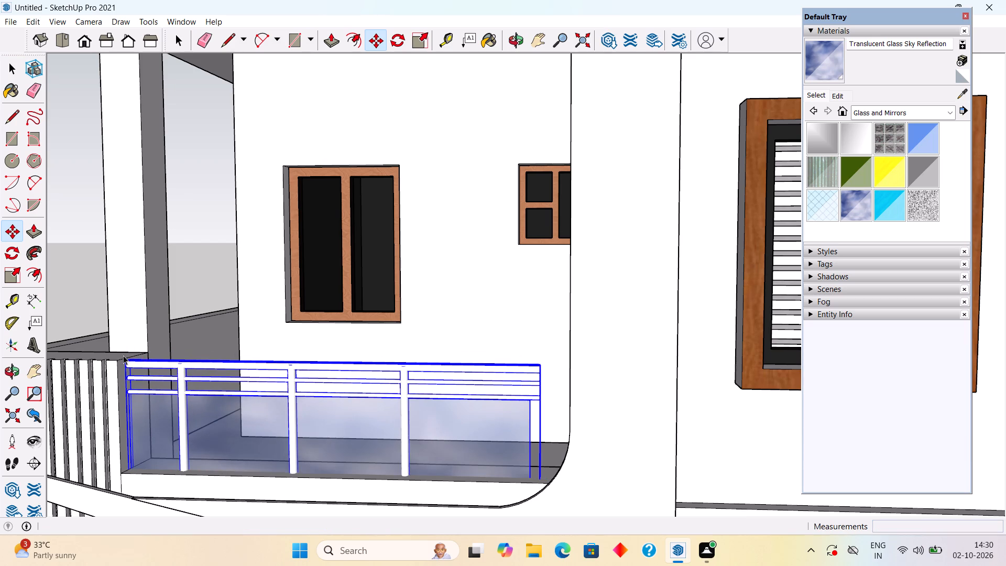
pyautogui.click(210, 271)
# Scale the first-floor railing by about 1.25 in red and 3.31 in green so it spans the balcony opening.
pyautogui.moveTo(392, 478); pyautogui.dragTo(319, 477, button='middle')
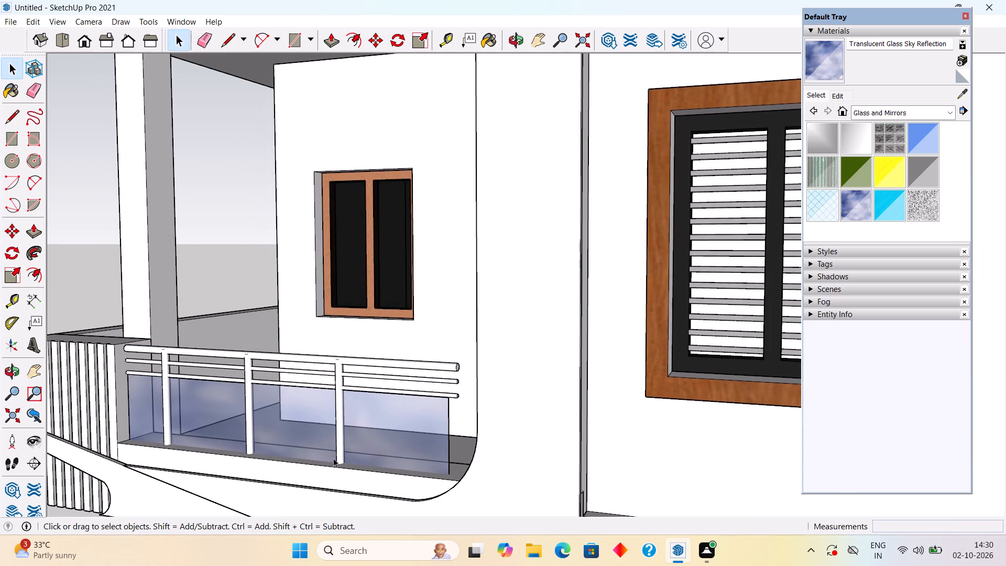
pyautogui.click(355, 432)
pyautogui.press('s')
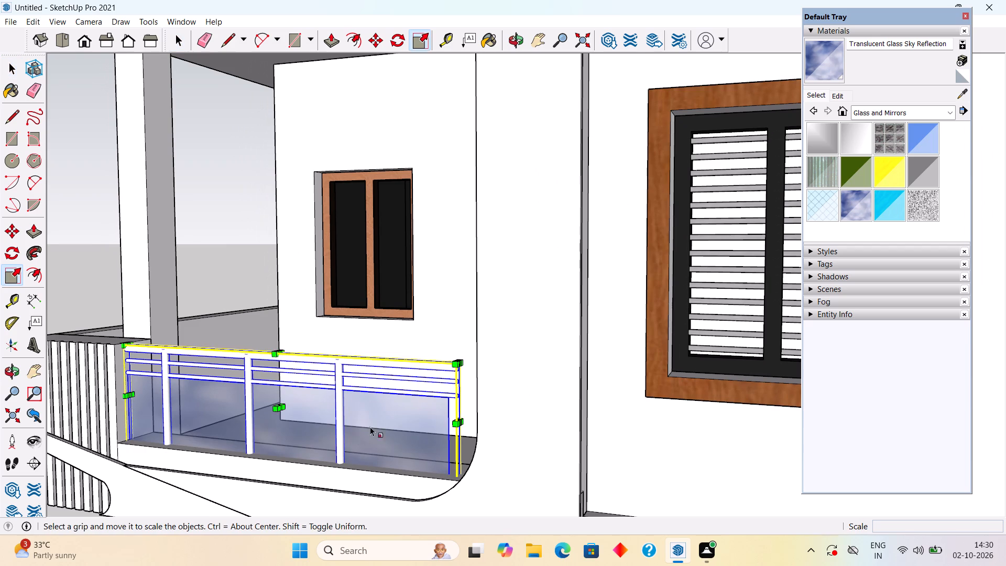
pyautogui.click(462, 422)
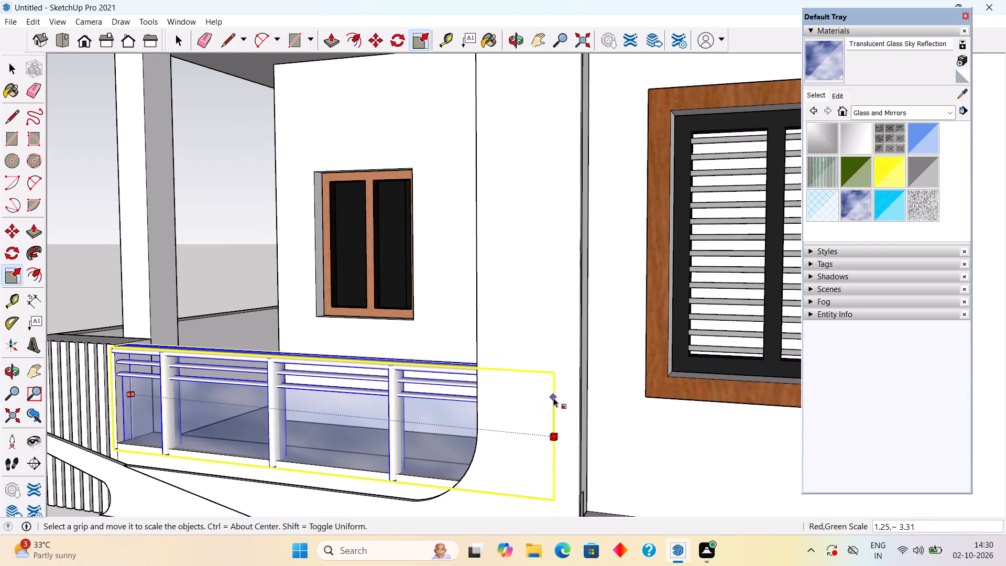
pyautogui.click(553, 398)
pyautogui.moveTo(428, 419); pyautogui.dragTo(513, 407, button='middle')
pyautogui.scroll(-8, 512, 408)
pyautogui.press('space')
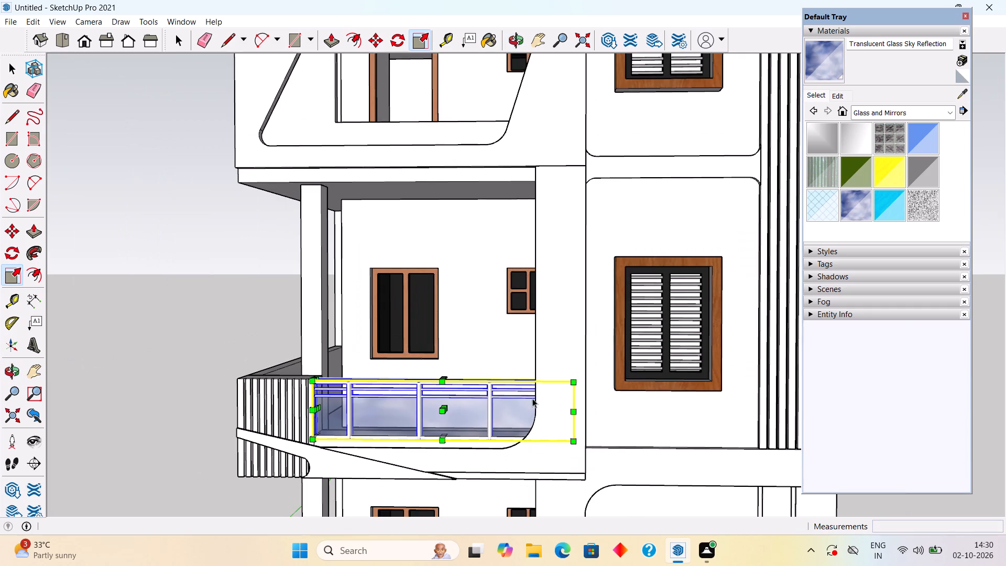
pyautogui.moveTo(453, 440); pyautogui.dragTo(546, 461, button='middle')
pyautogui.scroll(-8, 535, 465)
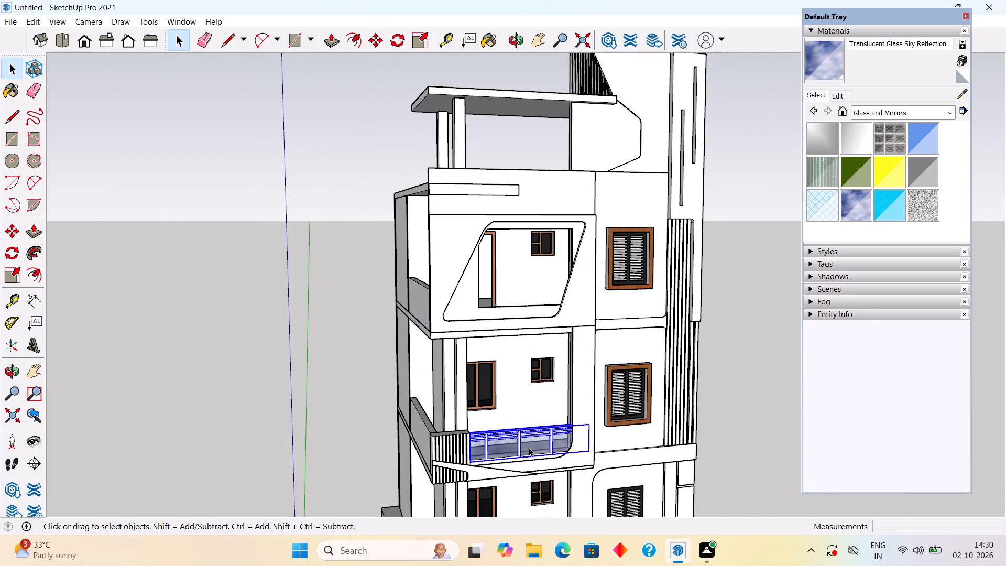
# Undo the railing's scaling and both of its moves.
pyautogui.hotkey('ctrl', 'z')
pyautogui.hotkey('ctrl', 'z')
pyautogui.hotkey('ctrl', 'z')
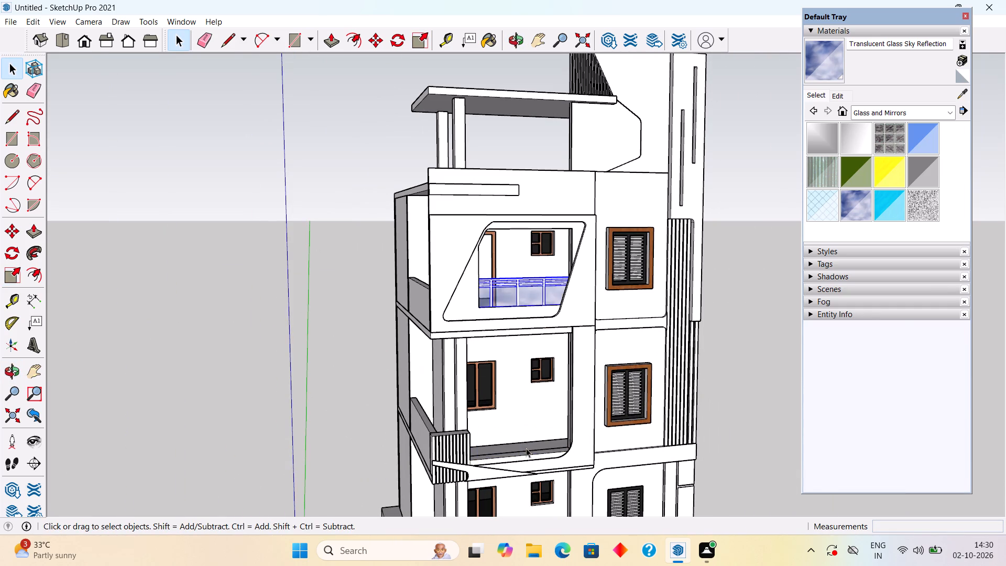
# Copy the second-floor glass railing about 11' 10" straight down into the first-floor balcony opening.
pyautogui.press('m')
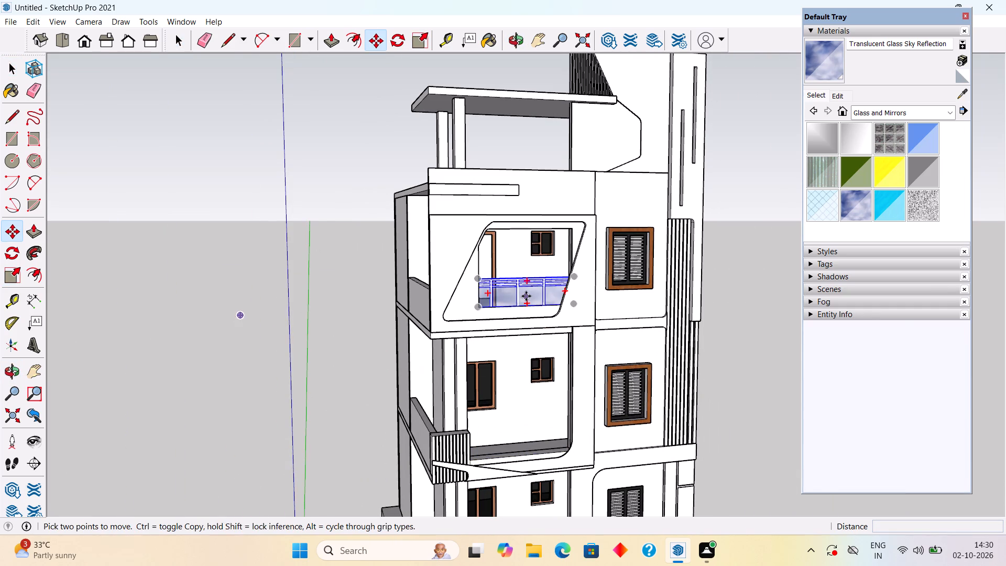
pyautogui.click(526, 296)
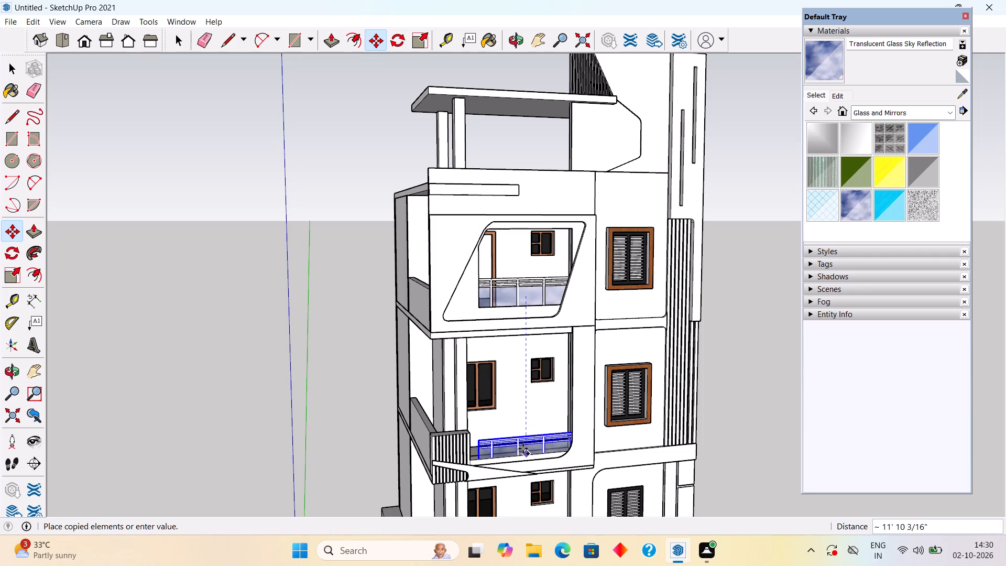
pyautogui.click(523, 449)
pyautogui.scroll(8, 519, 442)
pyautogui.press('space')
pyautogui.scroll(1, 479, 456)
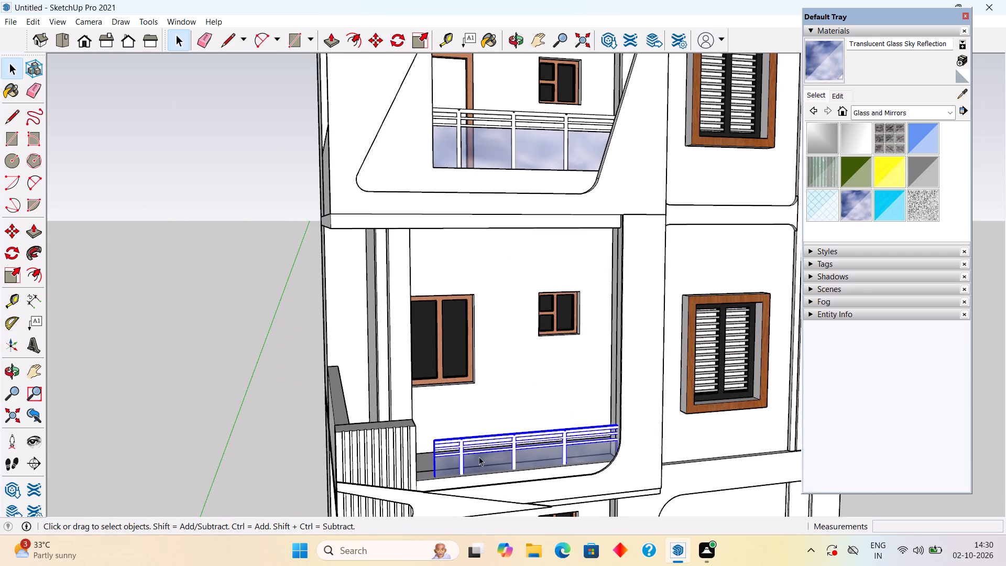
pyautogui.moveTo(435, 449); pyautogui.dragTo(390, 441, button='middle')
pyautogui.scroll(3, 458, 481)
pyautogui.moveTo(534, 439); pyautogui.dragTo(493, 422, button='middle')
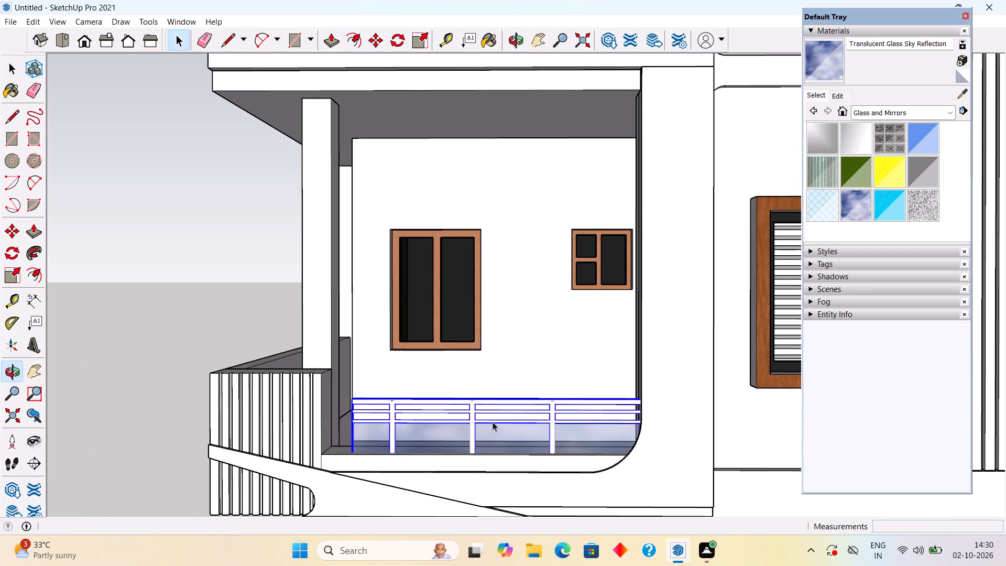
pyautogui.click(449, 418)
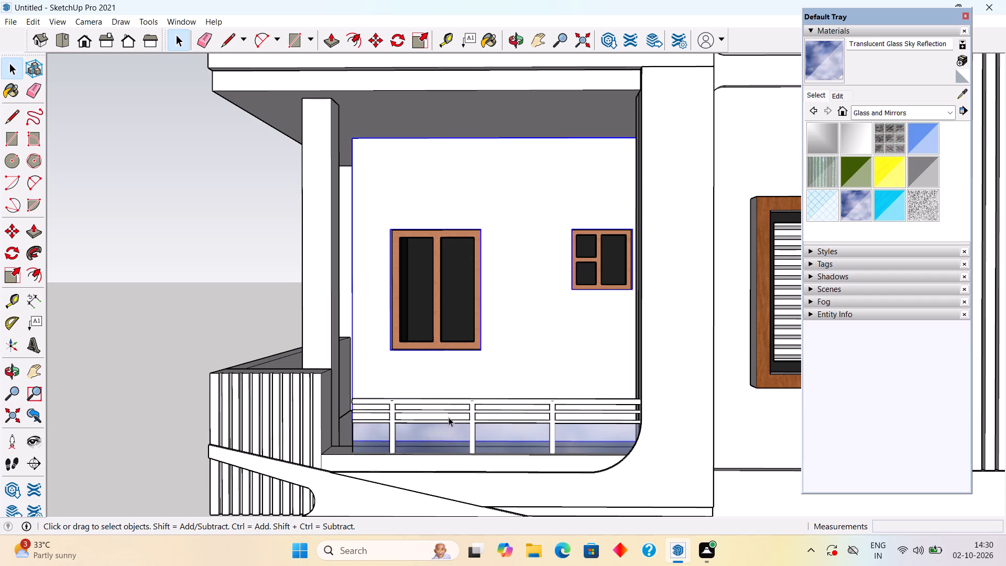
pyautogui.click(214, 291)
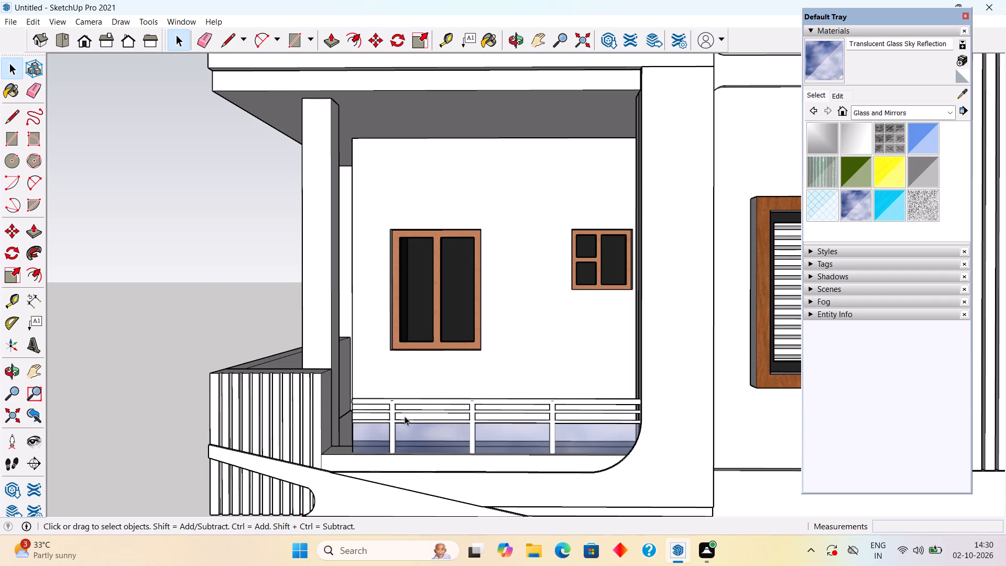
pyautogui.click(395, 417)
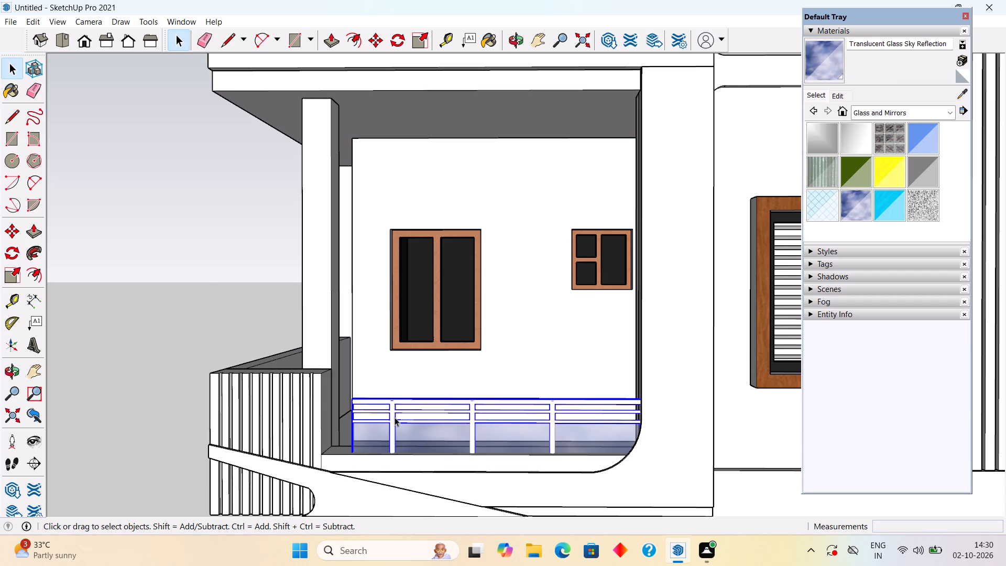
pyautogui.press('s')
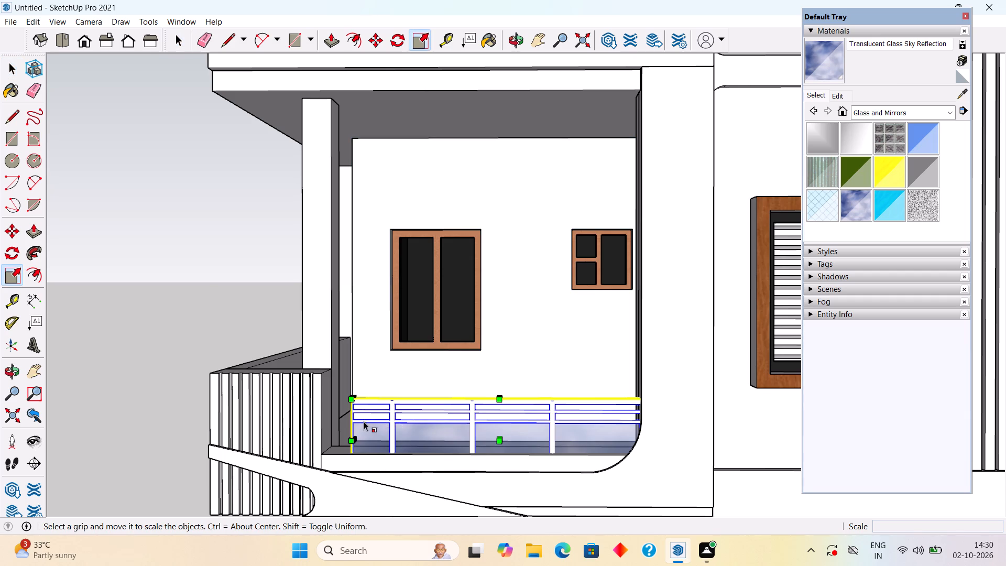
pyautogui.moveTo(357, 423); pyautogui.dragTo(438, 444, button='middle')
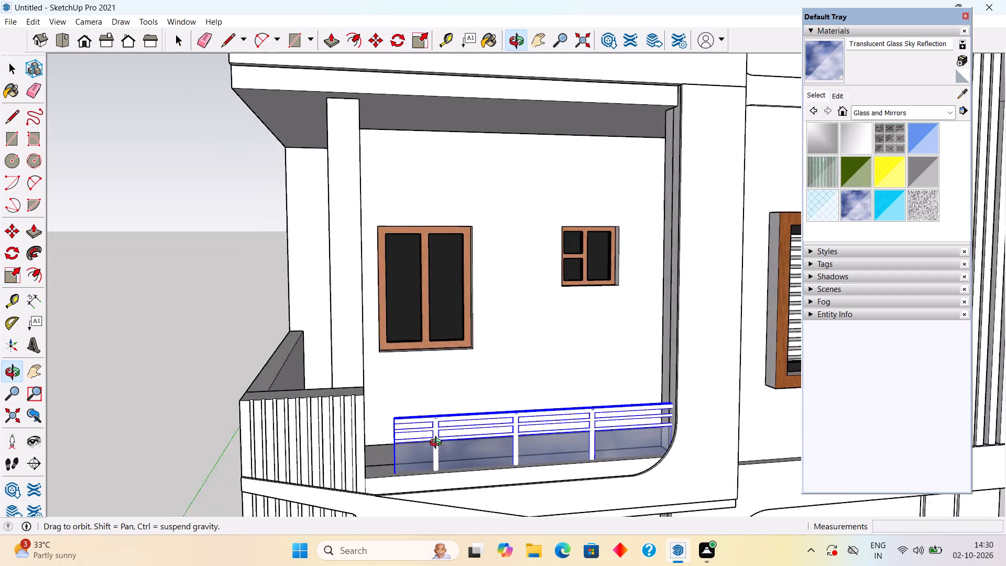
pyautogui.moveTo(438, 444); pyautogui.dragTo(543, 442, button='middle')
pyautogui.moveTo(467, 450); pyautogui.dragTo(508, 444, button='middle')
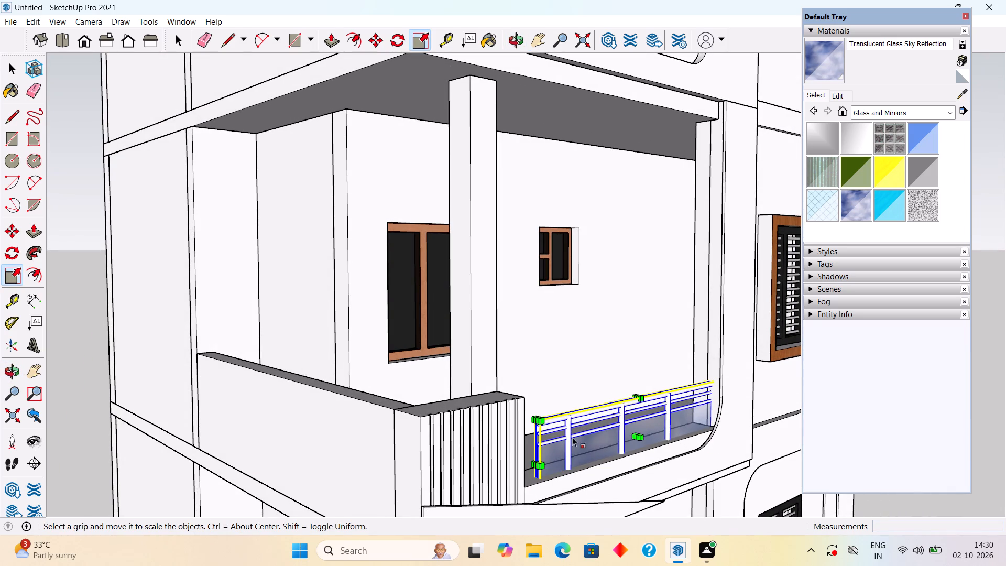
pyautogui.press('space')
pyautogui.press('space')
# Move the first-floor glass railing copy straight up by about 8 7/8".
pyautogui.click(588, 440)
pyautogui.press('m')
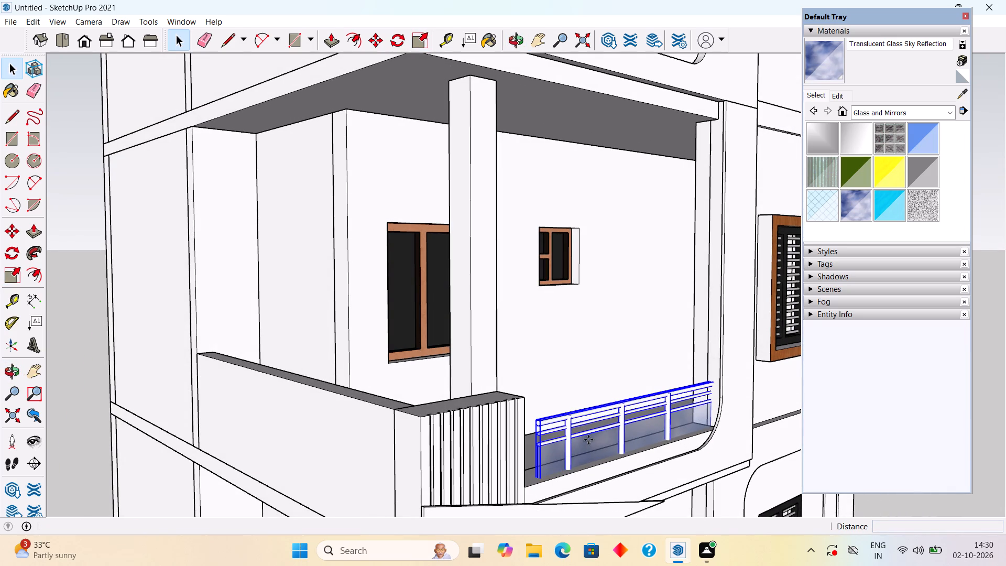
pyautogui.click(589, 439)
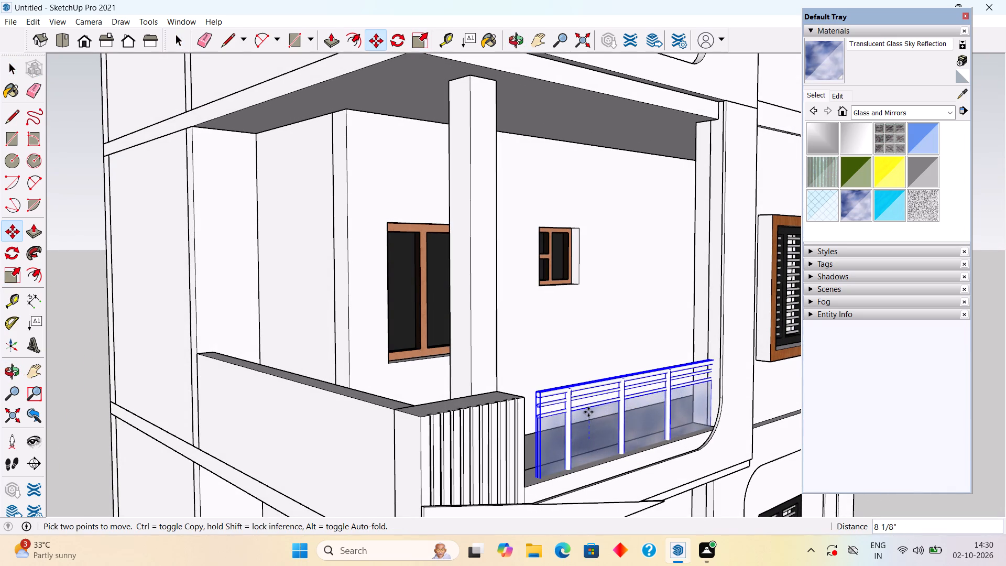
pyautogui.click(588, 409)
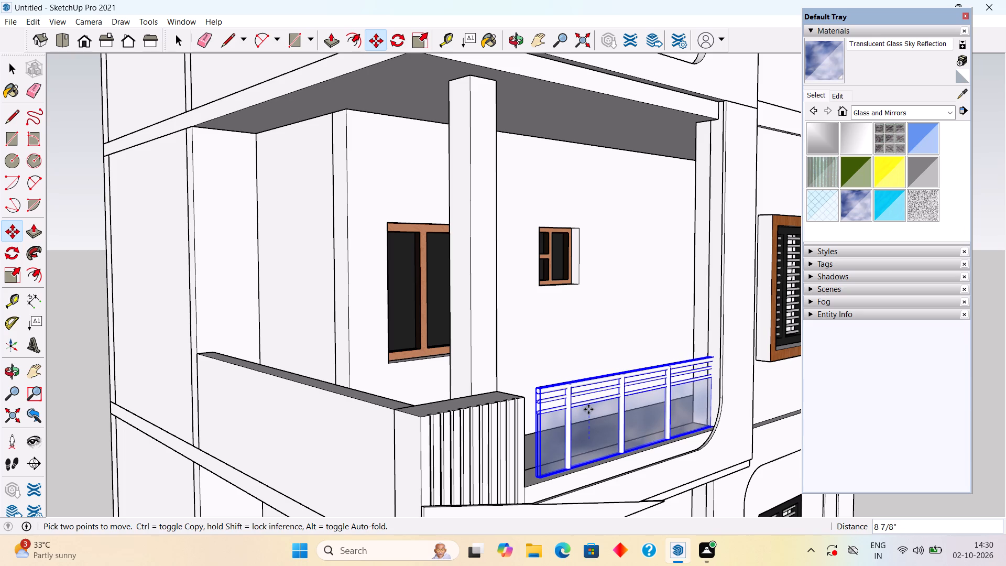
# Shift the first-floor railing about 4" horizontally so its end meets the slatted parapet.
pyautogui.click(538, 440)
pyautogui.click(528, 442)
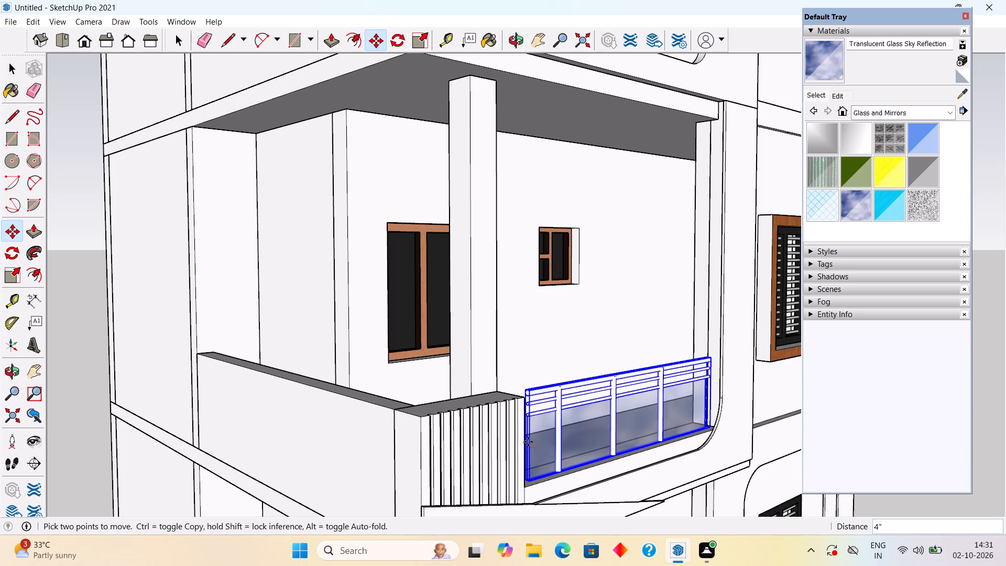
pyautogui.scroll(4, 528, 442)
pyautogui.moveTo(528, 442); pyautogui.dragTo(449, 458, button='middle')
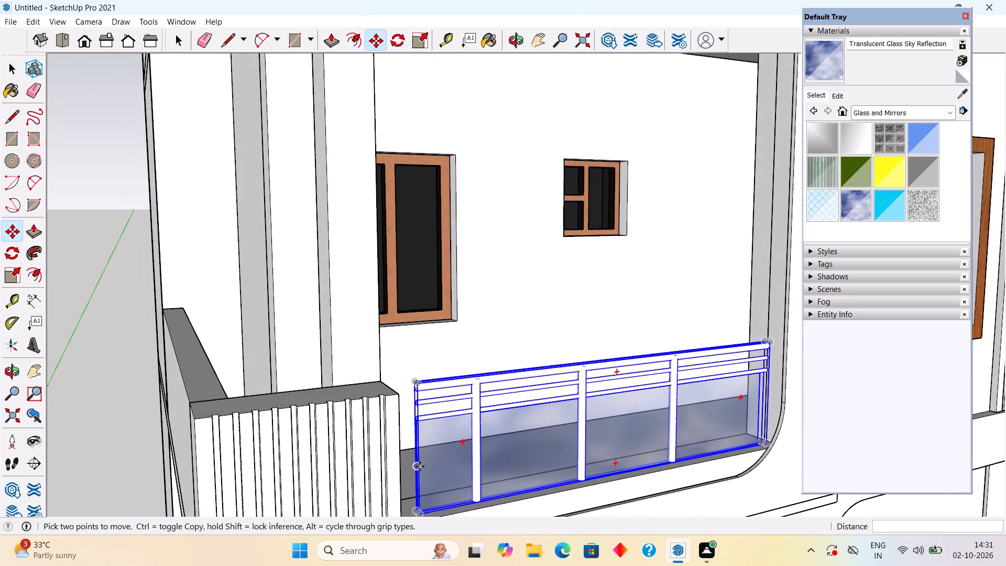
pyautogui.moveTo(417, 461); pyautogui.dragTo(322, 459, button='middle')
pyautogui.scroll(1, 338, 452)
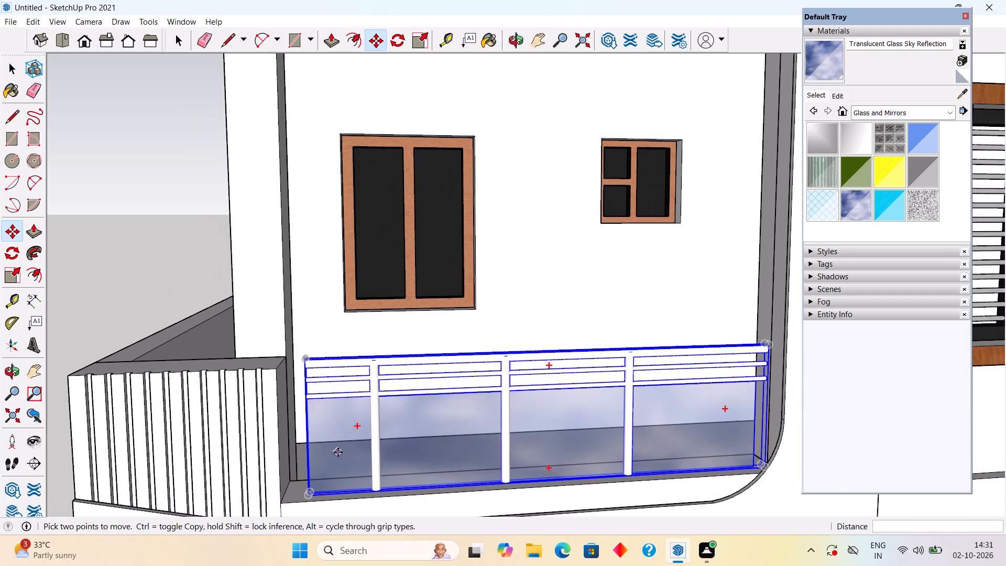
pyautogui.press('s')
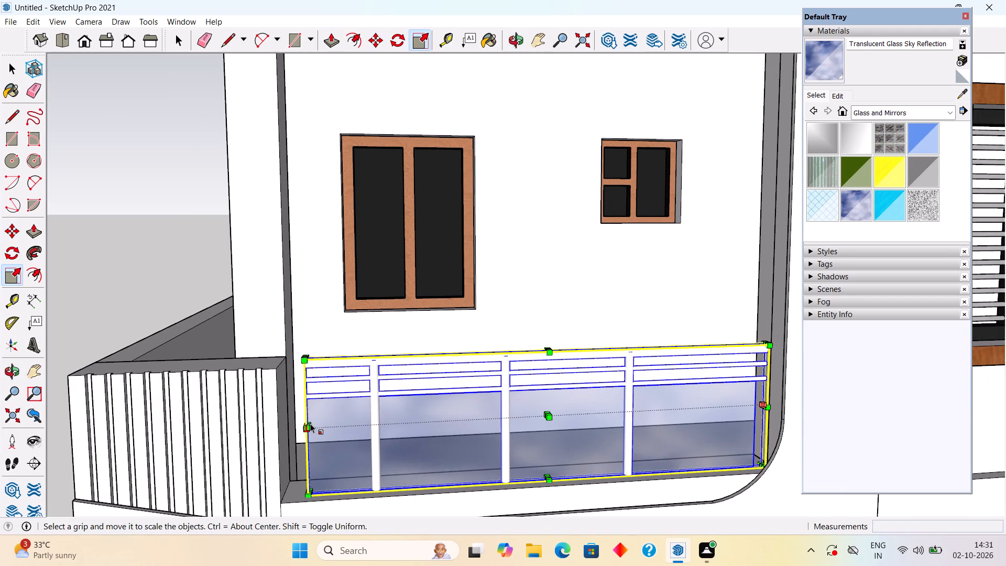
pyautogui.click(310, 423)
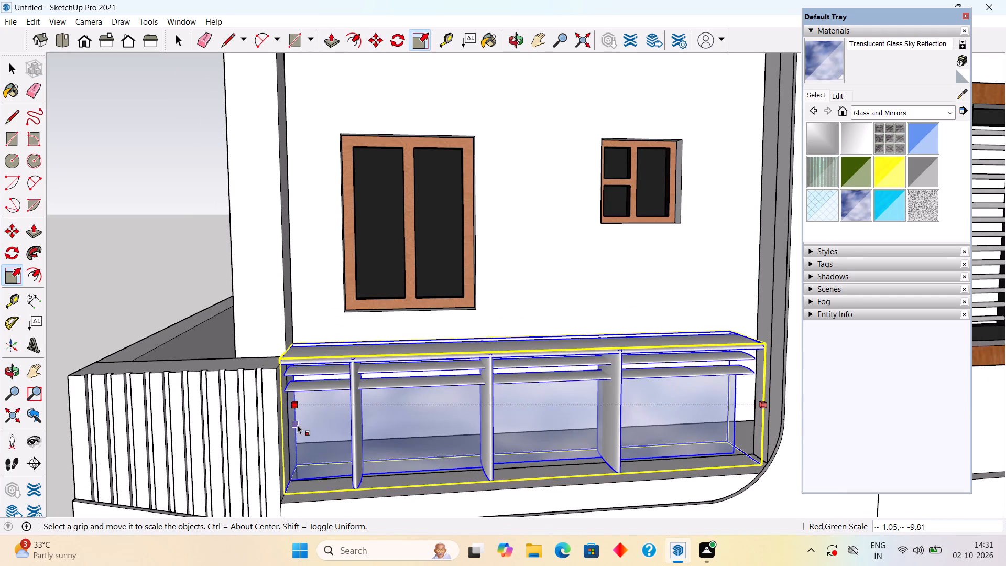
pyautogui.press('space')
# Scale the first-floor railing from its parapet-side end by about 1.10 in red and -1.69 in green.
pyautogui.moveTo(316, 431); pyautogui.dragTo(458, 421, button='middle')
pyautogui.scroll(3, 454, 458)
pyautogui.press('s')
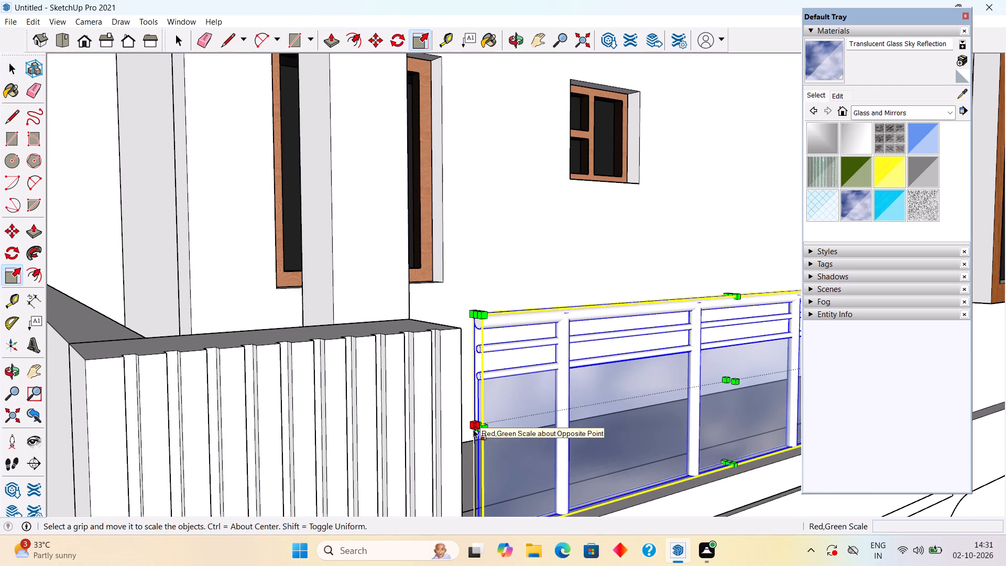
pyautogui.click(473, 429)
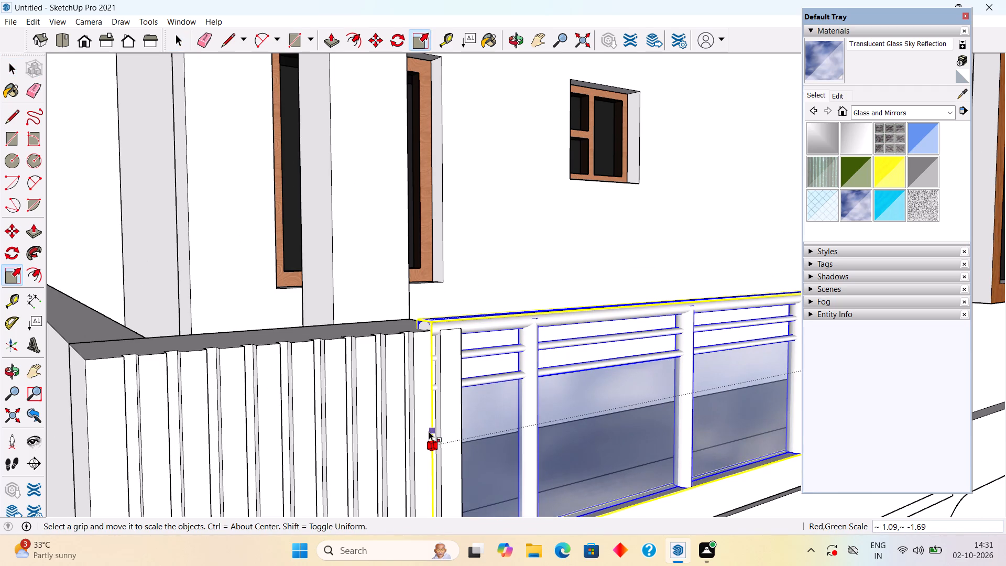
pyautogui.click(425, 382)
# Move the first-floor railing by its top end corner back into line with the inner end of the slatted parapet, and deselect it.
pyautogui.moveTo(517, 364); pyautogui.dragTo(342, 415, button='middle')
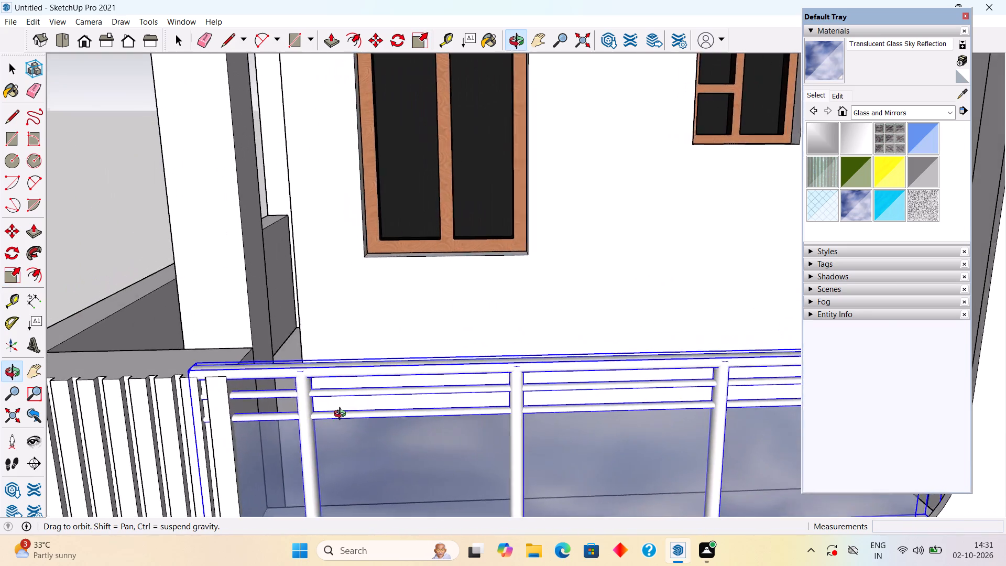
pyautogui.moveTo(342, 415); pyautogui.dragTo(286, 418, button='middle')
pyautogui.scroll(-3, 232, 407)
pyautogui.scroll(-4, 396, 356)
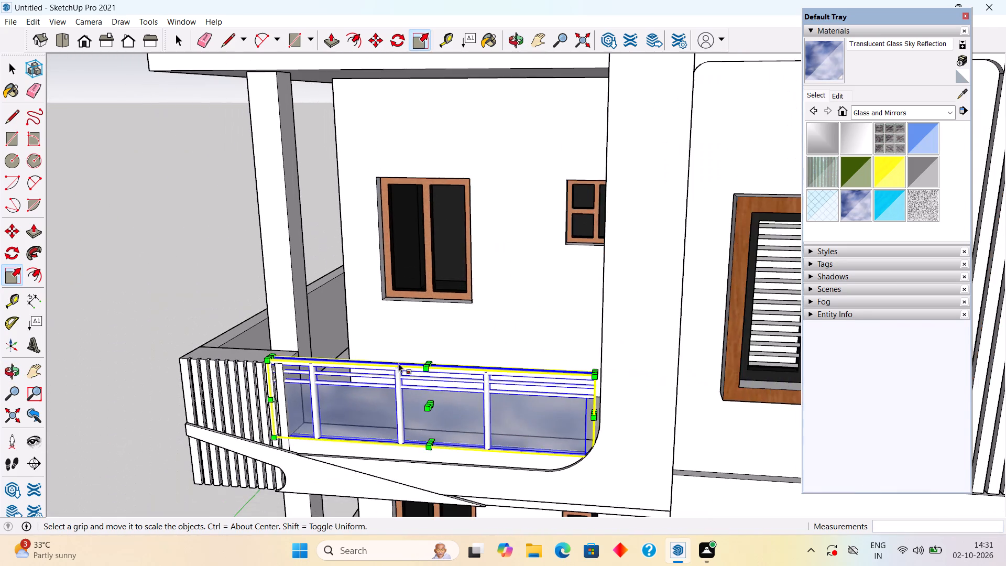
pyautogui.moveTo(398, 373); pyautogui.dragTo(323, 461, button='middle')
pyautogui.scroll(5, 338, 353)
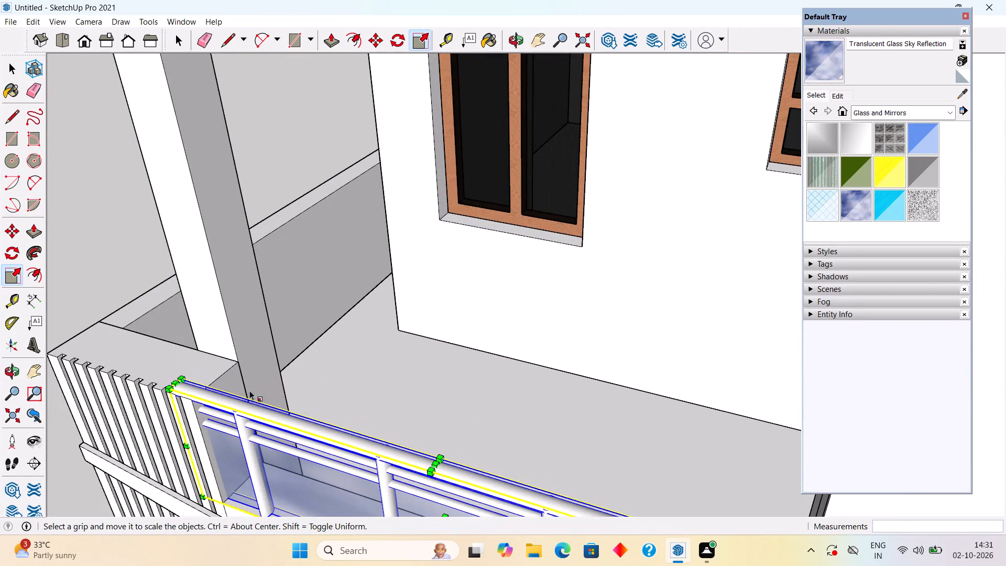
pyautogui.press('m')
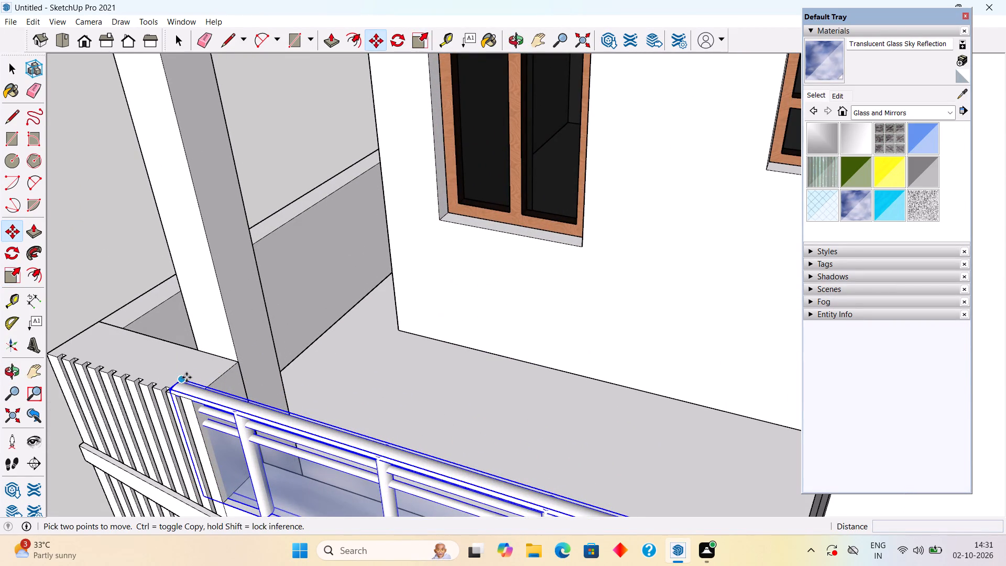
pyautogui.click(183, 380)
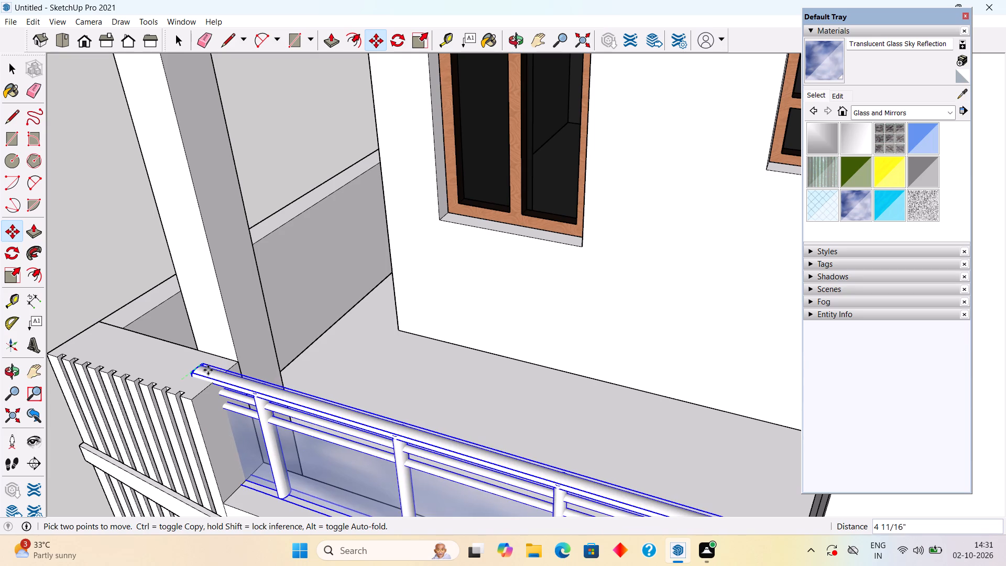
pyautogui.click(218, 378)
pyautogui.scroll(-3, 218, 375)
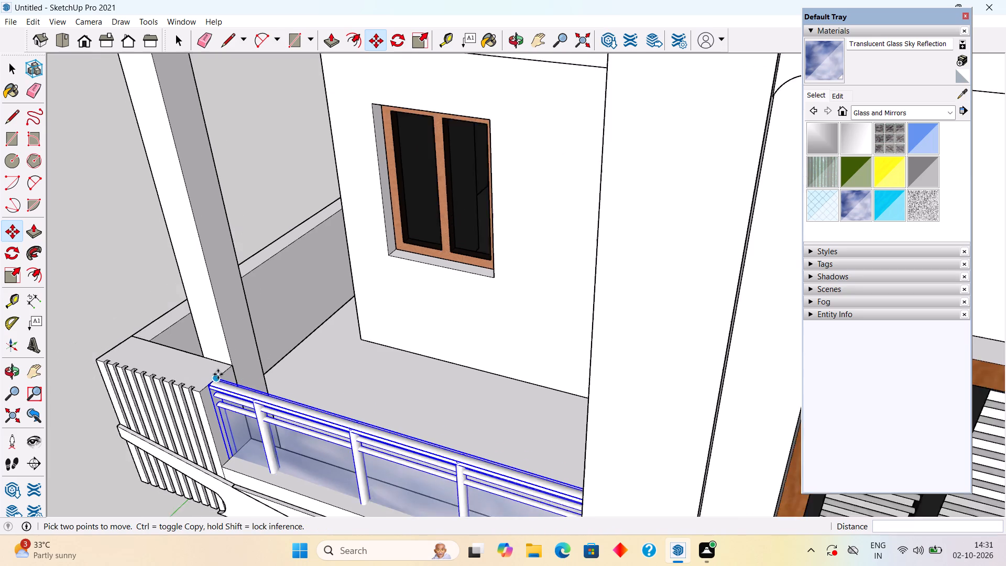
pyautogui.scroll(-6, 218, 374)
pyautogui.moveTo(243, 427); pyautogui.dragTo(257, 398, button='middle')
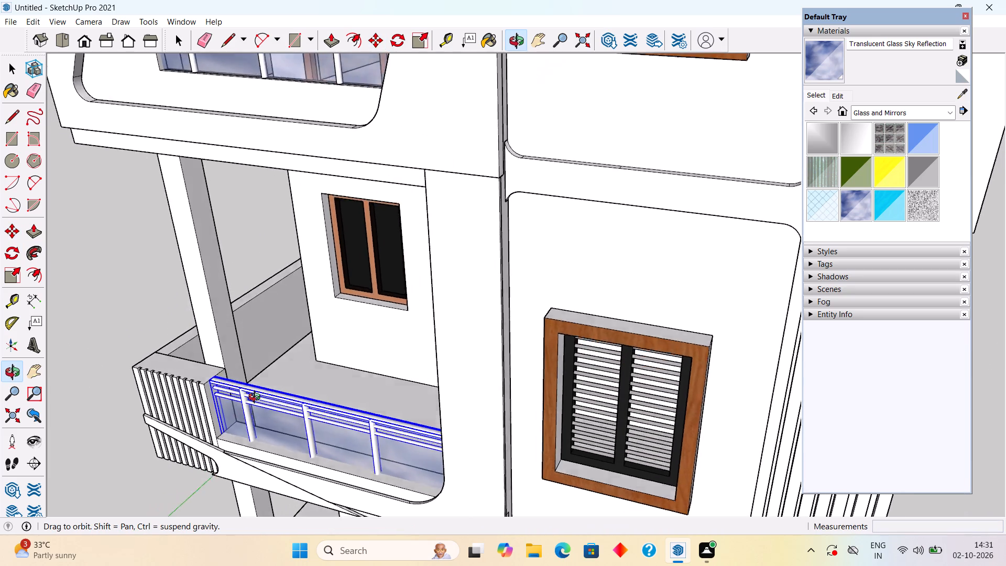
pyautogui.moveTo(257, 398); pyautogui.dragTo(331, 292, button='middle')
pyautogui.moveTo(301, 405); pyautogui.dragTo(330, 365, button='middle')
pyautogui.press('space')
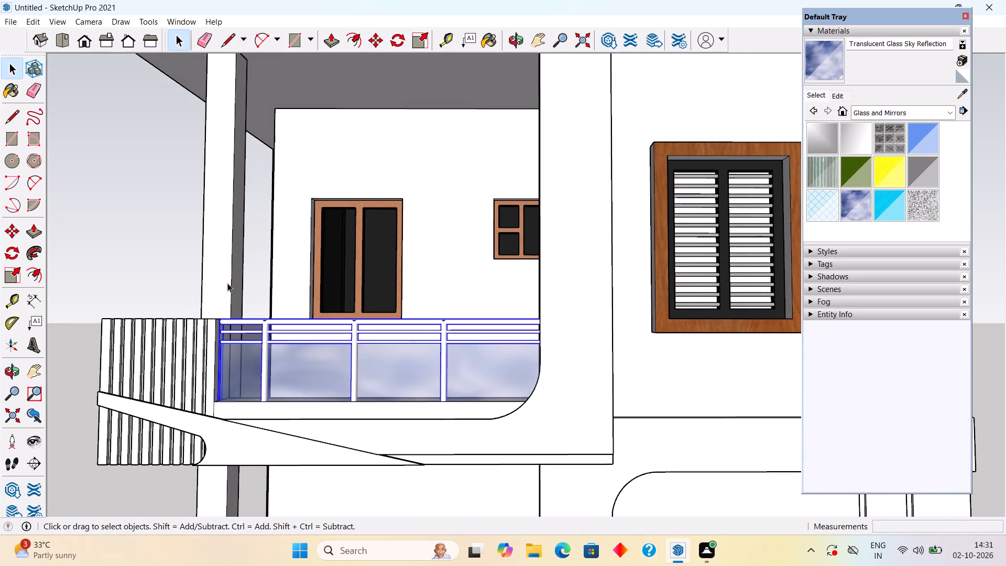
pyautogui.click(150, 271)
# Examine the front and side elevations of the whole house, including the fitted first-floor balcony railing, from several angles.
pyautogui.scroll(-5, 329, 565)
pyautogui.scroll(-8, 450, 519)
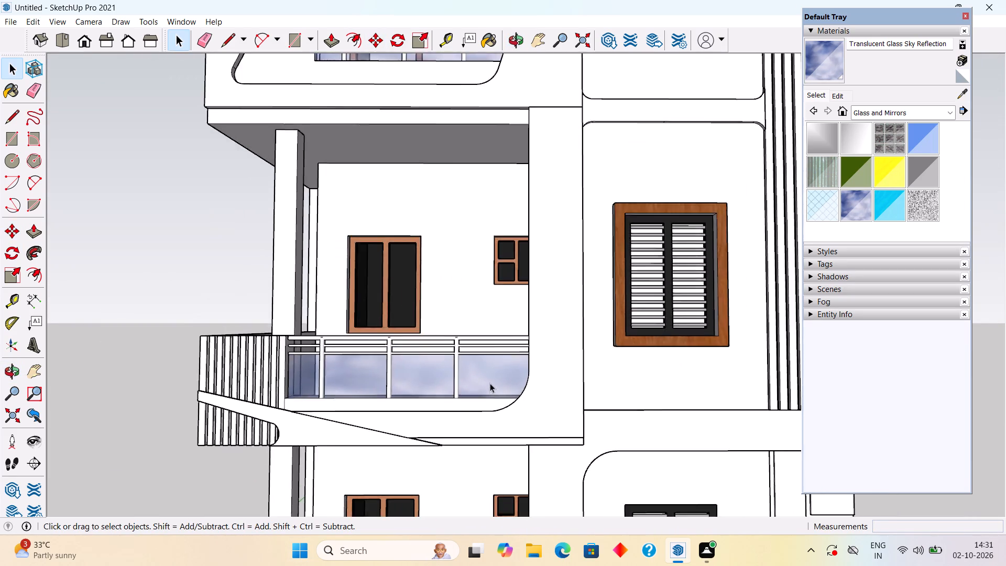
pyautogui.scroll(-1, 490, 383)
pyautogui.scroll(-3, 495, 454)
pyautogui.moveTo(526, 436); pyautogui.dragTo(558, 429, button='middle')
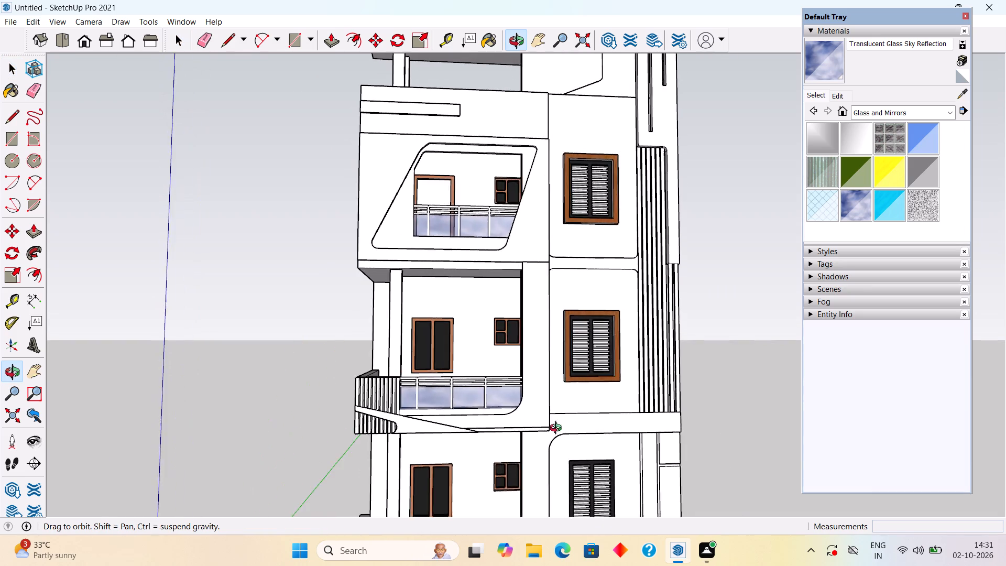
pyautogui.moveTo(558, 429); pyautogui.dragTo(557, 429, button='middle')
pyautogui.scroll(-4, 557, 429)
pyautogui.moveTo(472, 448); pyautogui.dragTo(424, 468, button='middle')
pyautogui.scroll(-1, 424, 468)
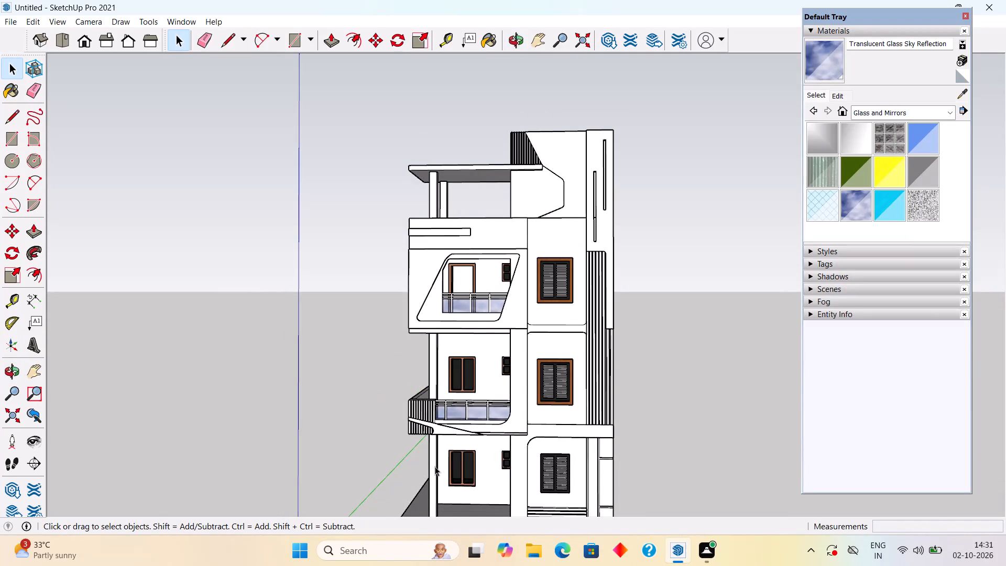
pyautogui.scroll(-7, 522, 388)
pyautogui.scroll(5, 515, 465)
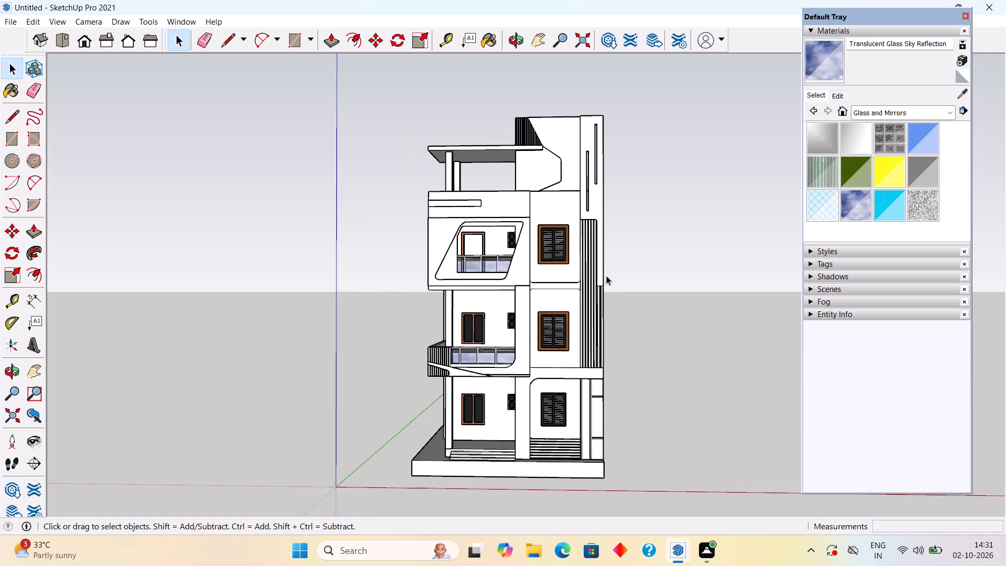
pyautogui.moveTo(613, 267); pyautogui.dragTo(517, 275, button='middle')
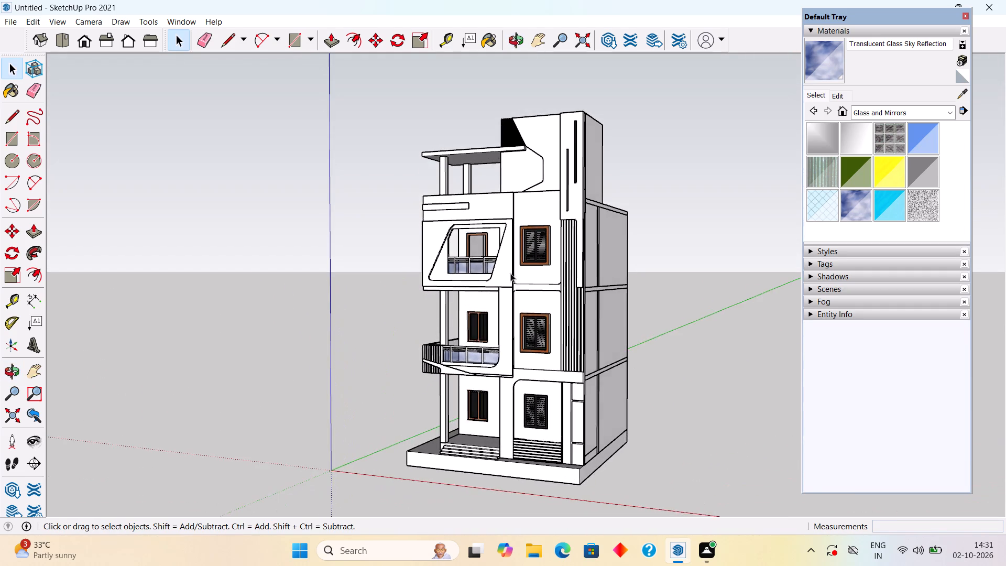
pyautogui.scroll(4, 565, 319)
pyautogui.moveTo(647, 329); pyautogui.dragTo(709, 412, button='middle')
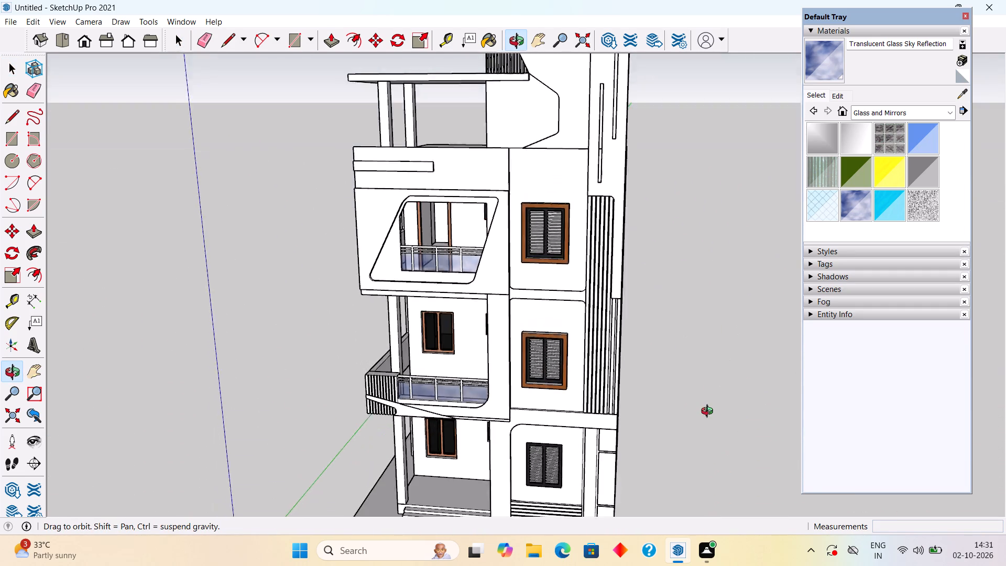
pyautogui.moveTo(709, 412); pyautogui.dragTo(701, 436, button='middle')
pyautogui.scroll(-3, 708, 418)
pyautogui.moveTo(587, 424); pyautogui.dragTo(676, 360, button='middle')
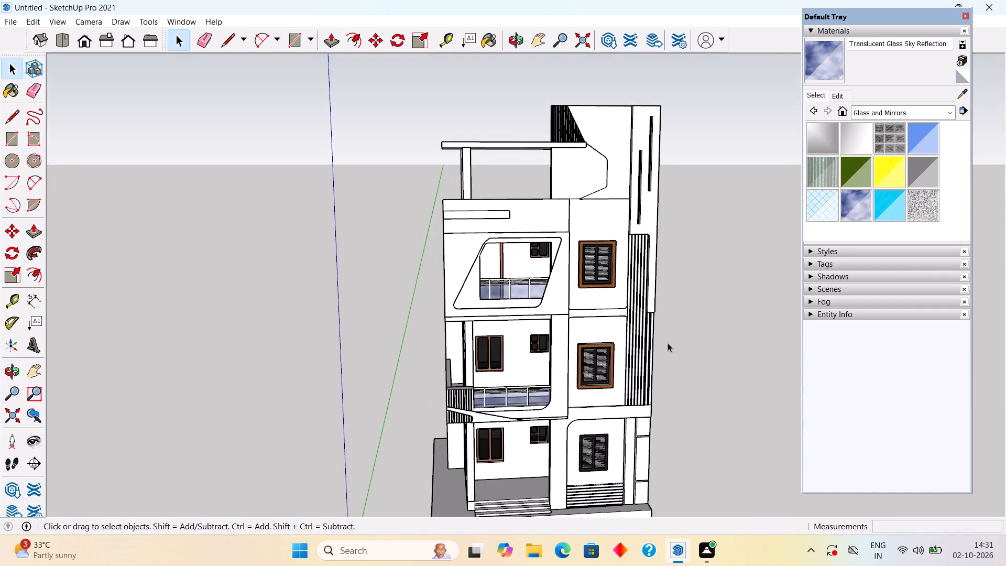
pyautogui.moveTo(598, 335); pyautogui.dragTo(582, 279, button='middle')
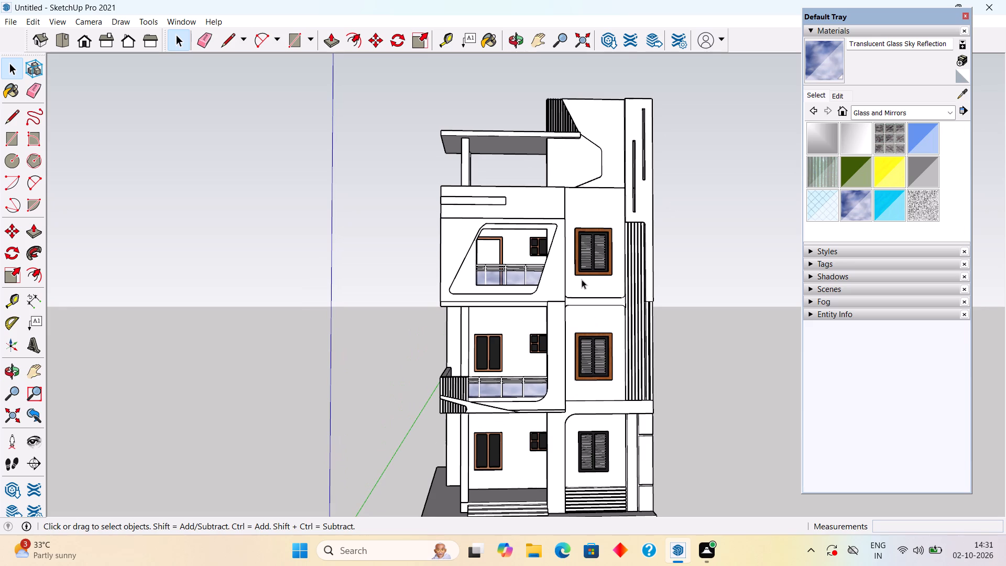
pyautogui.scroll(-1, 582, 279)
pyautogui.scroll(3, 593, 481)
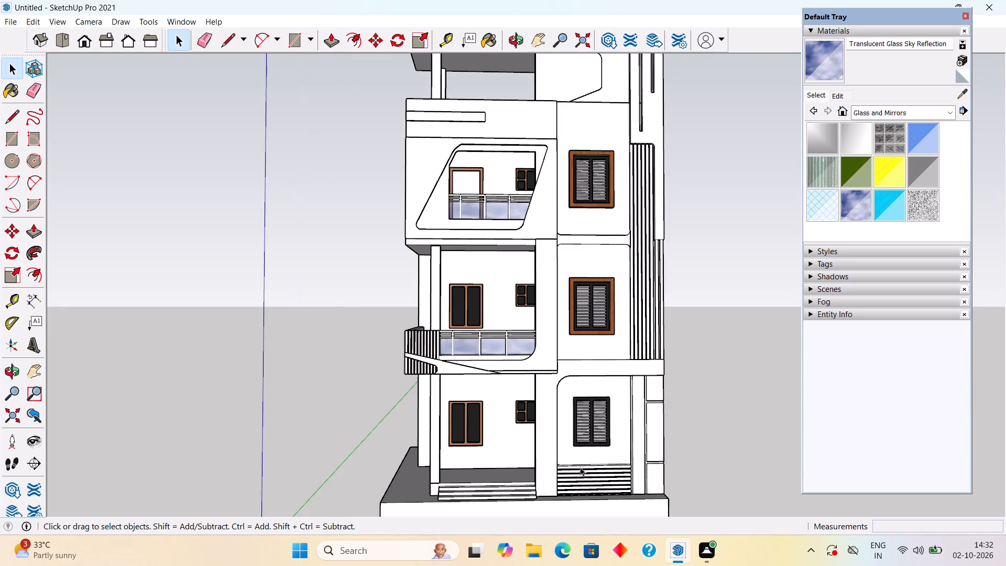
pyautogui.moveTo(566, 450); pyautogui.dragTo(487, 461, button='middle')
pyautogui.scroll(-2, 488, 465)
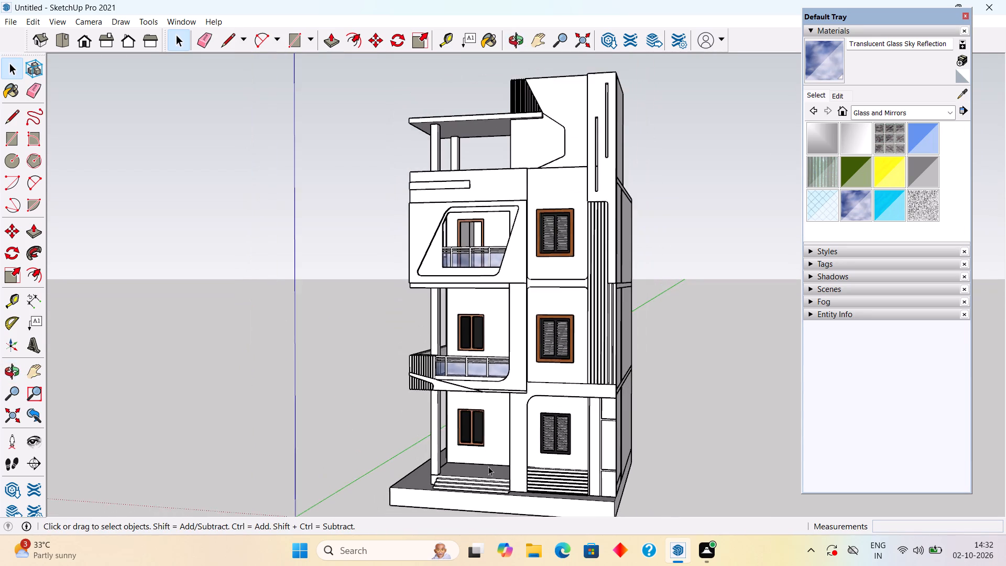
pyautogui.scroll(-1, 488, 466)
pyautogui.moveTo(544, 420); pyautogui.dragTo(670, 382, button='middle')
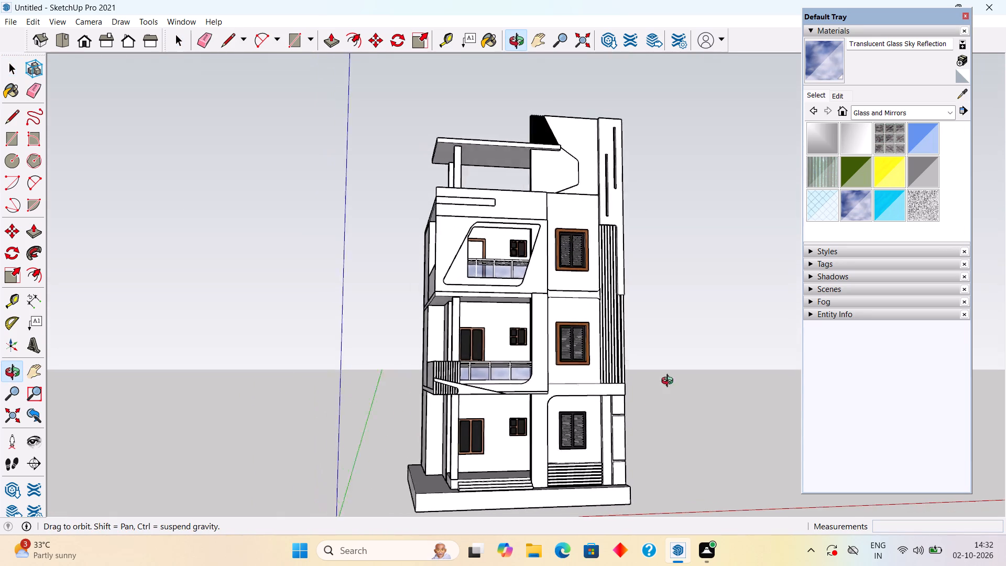
pyautogui.moveTo(670, 382); pyautogui.dragTo(673, 381, button='middle')
pyautogui.moveTo(526, 434); pyautogui.dragTo(871, 489, button='middle')
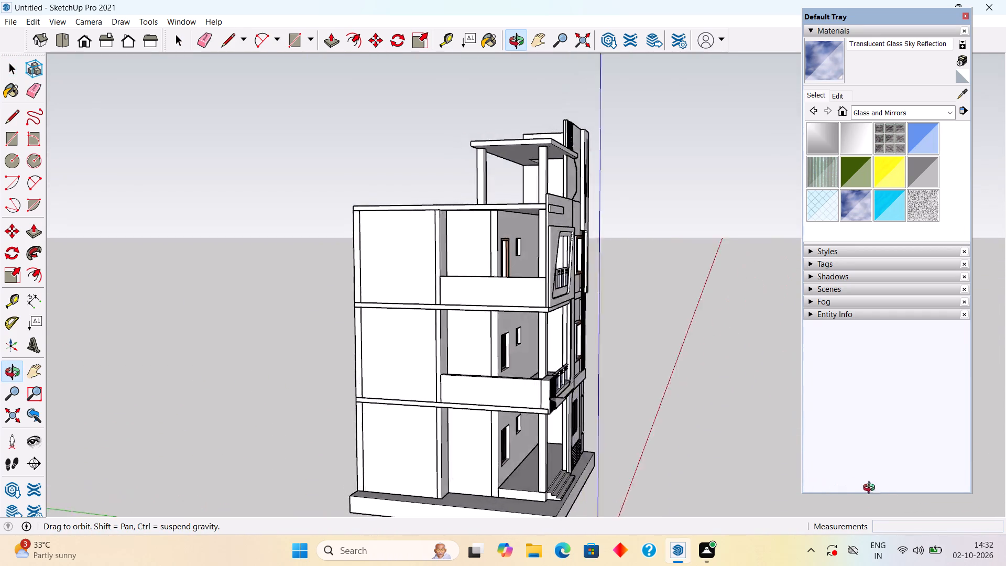
pyautogui.moveTo(871, 489); pyautogui.dragTo(646, 465, button='middle')
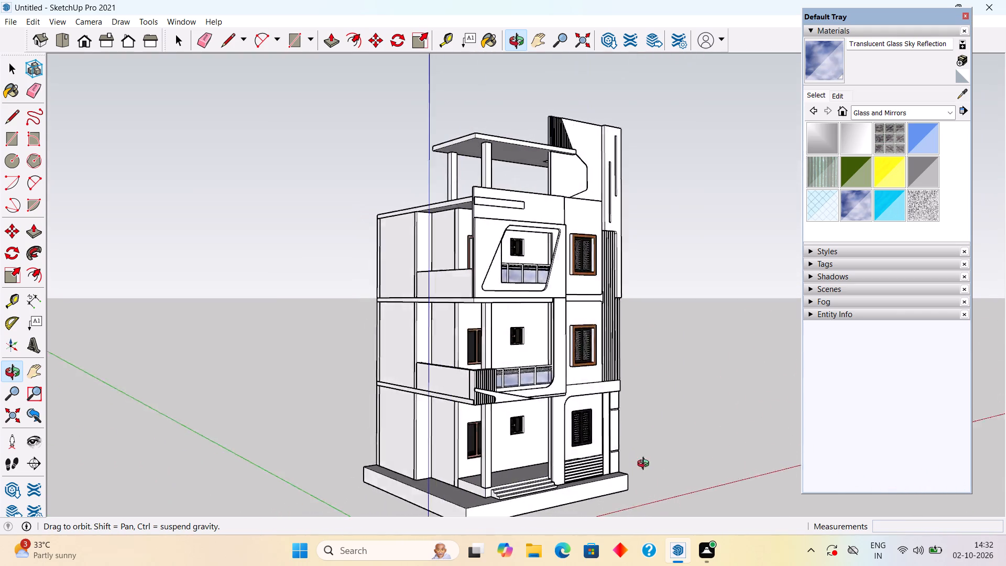
pyautogui.moveTo(646, 465); pyautogui.dragTo(470, 463, button='middle')
pyautogui.scroll(-1, 470, 463)
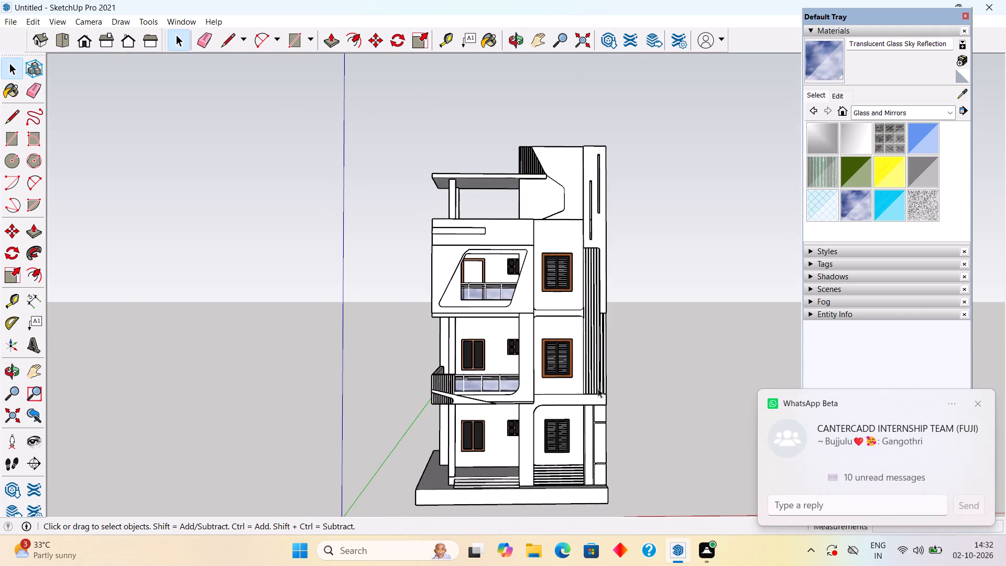
pyautogui.moveTo(627, 372); pyautogui.dragTo(561, 372, button='middle')
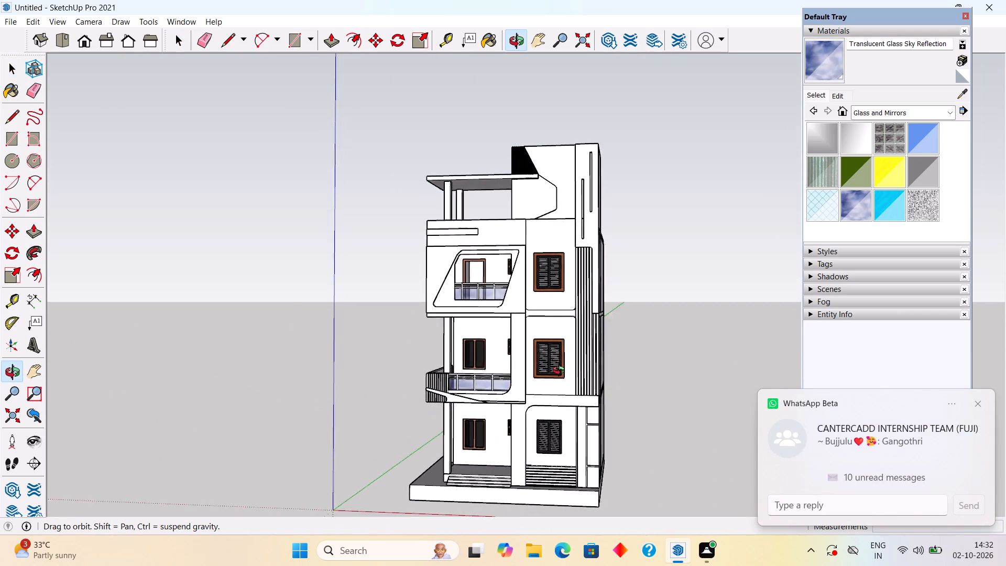
pyautogui.moveTo(561, 372); pyautogui.dragTo(512, 378, button='middle')
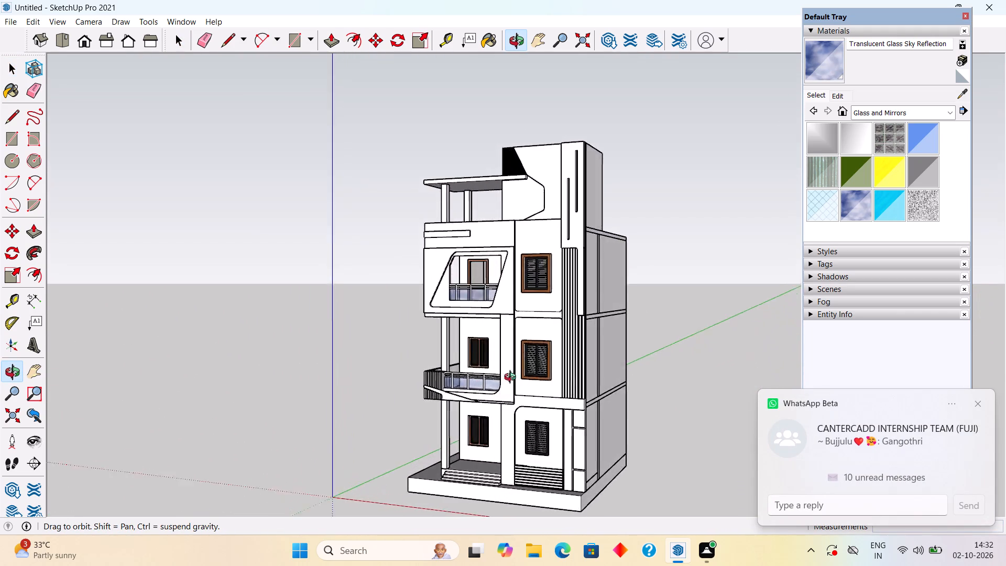
pyautogui.moveTo(512, 378); pyautogui.dragTo(603, 374, button='middle')
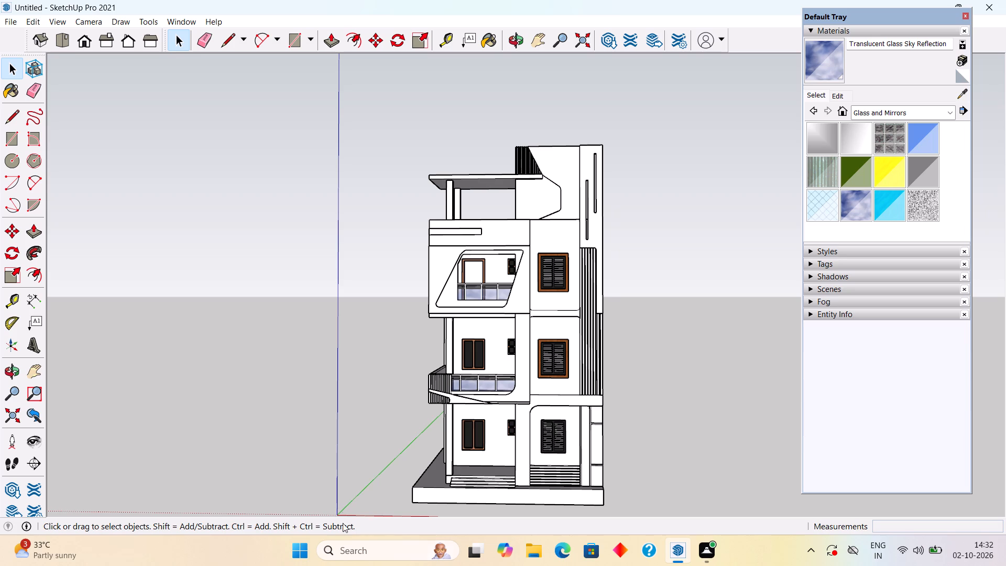
# Push the column-side end face of the ground-floor entrance steps inward by about 1' 9/16" to shorten the flight.
pyautogui.moveTo(427, 455); pyautogui.dragTo(724, 416, button='middle')
pyautogui.moveTo(425, 447); pyautogui.dragTo(447, 448, button='middle')
pyautogui.scroll(5, 571, 459)
pyautogui.moveTo(410, 469); pyautogui.dragTo(342, 346, button='middle')
pyautogui.scroll(-4, 341, 352)
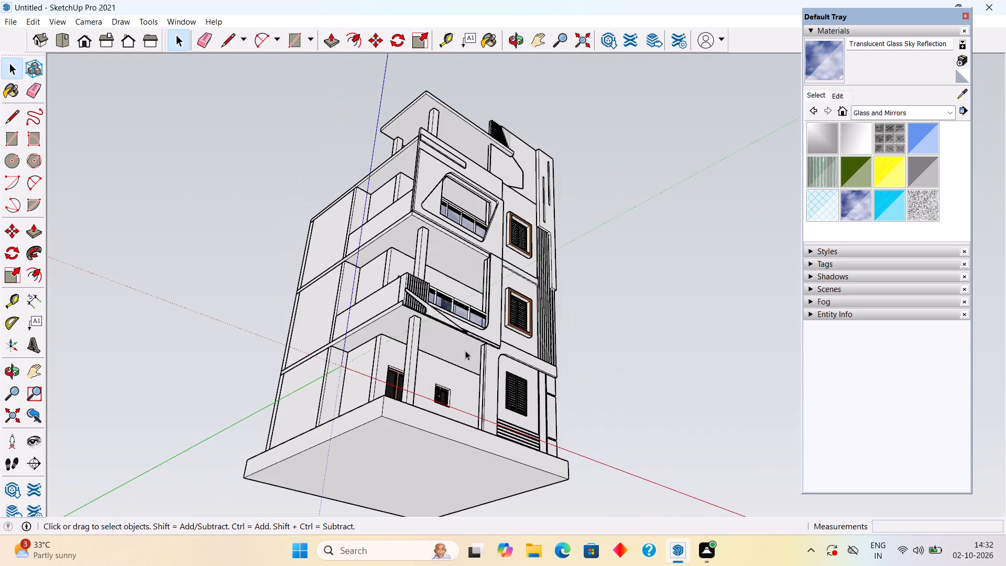
pyautogui.moveTo(487, 320); pyautogui.dragTo(439, 530, button='middle')
pyautogui.scroll(5, 411, 482)
pyautogui.moveTo(423, 483); pyautogui.dragTo(476, 462, button='middle')
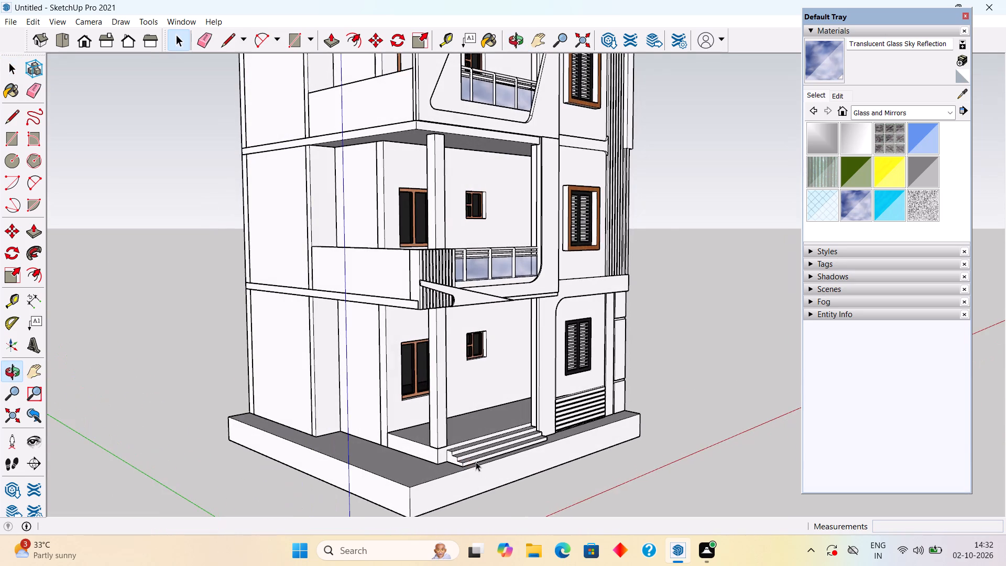
pyautogui.scroll(7, 465, 470)
pyautogui.click(441, 438)
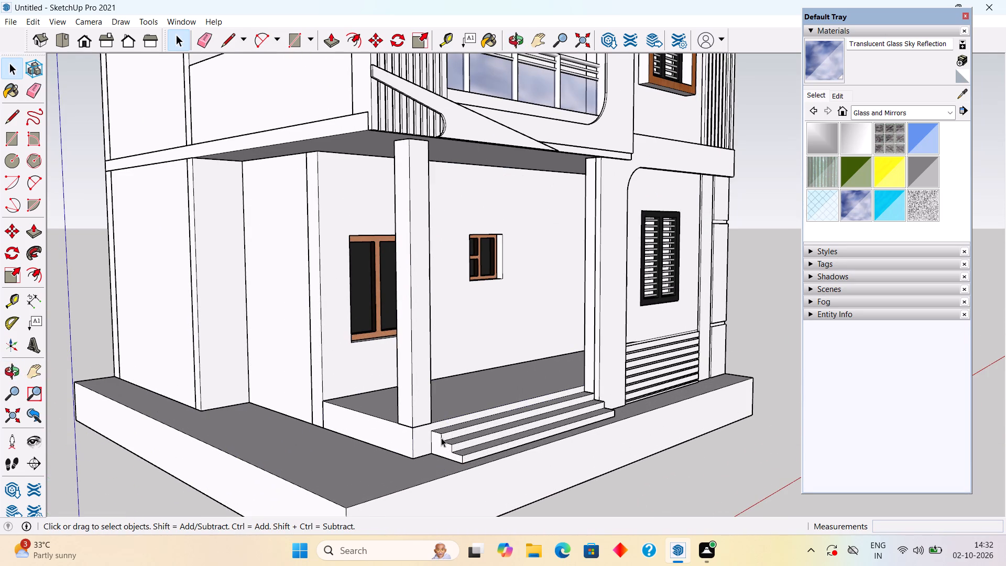
pyautogui.click(580, 514)
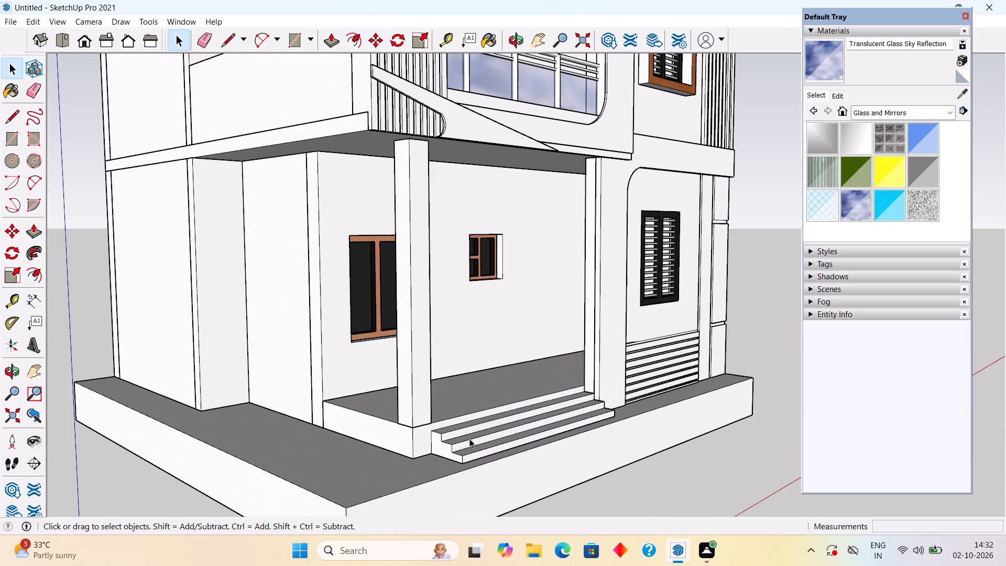
pyautogui.tripleClick(469, 439)
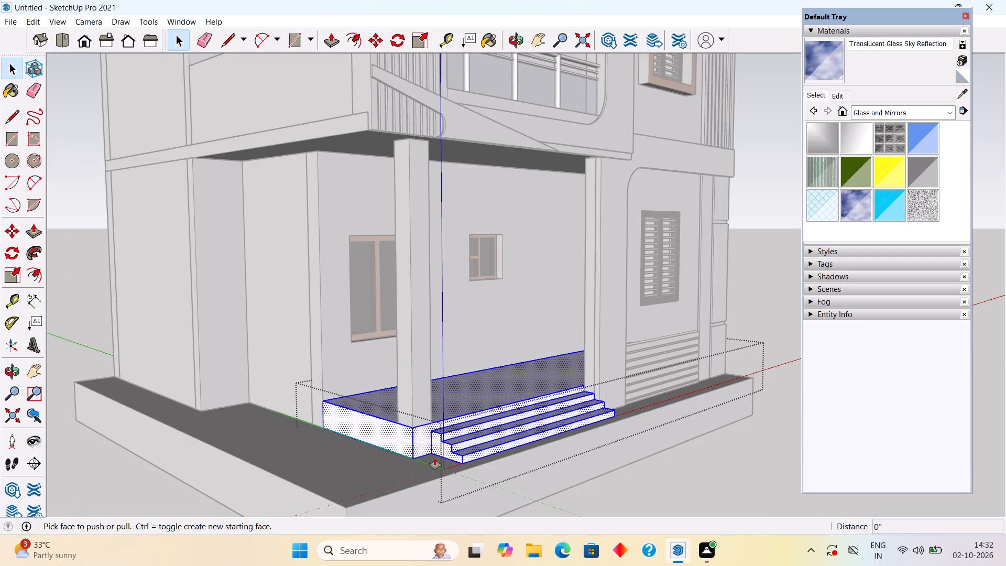
pyautogui.press('p')
pyautogui.click(439, 451)
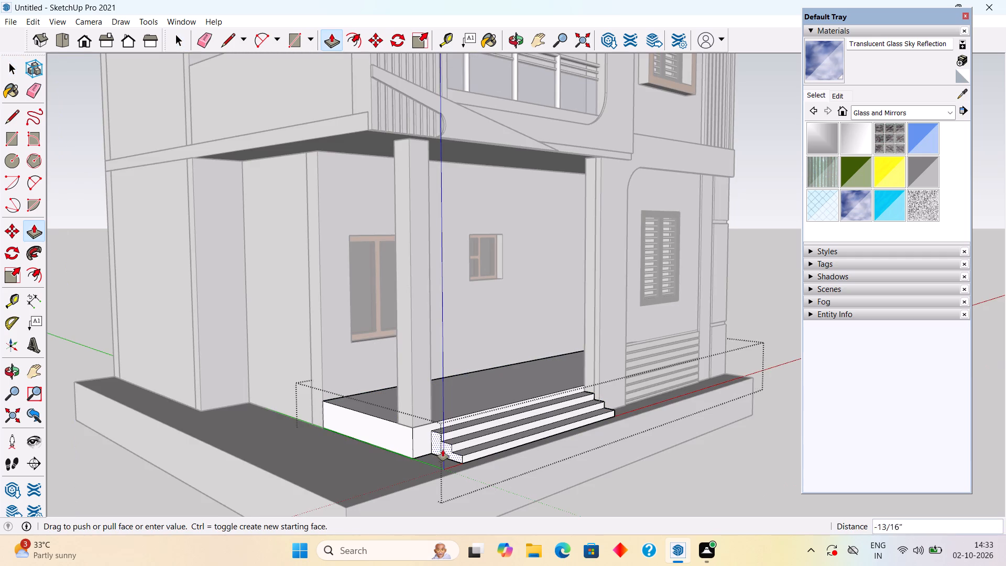
pyautogui.click(462, 436)
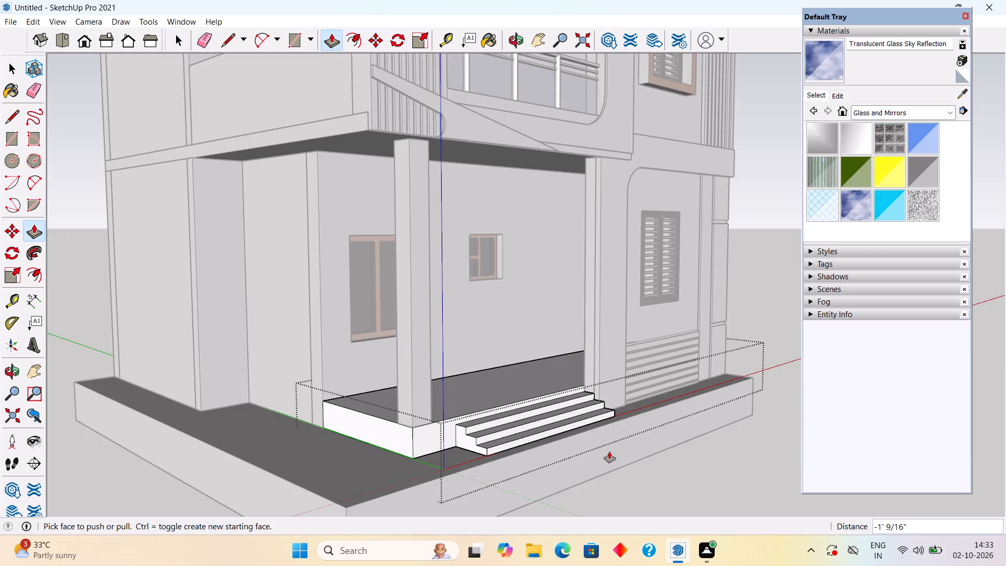
pyautogui.press('space')
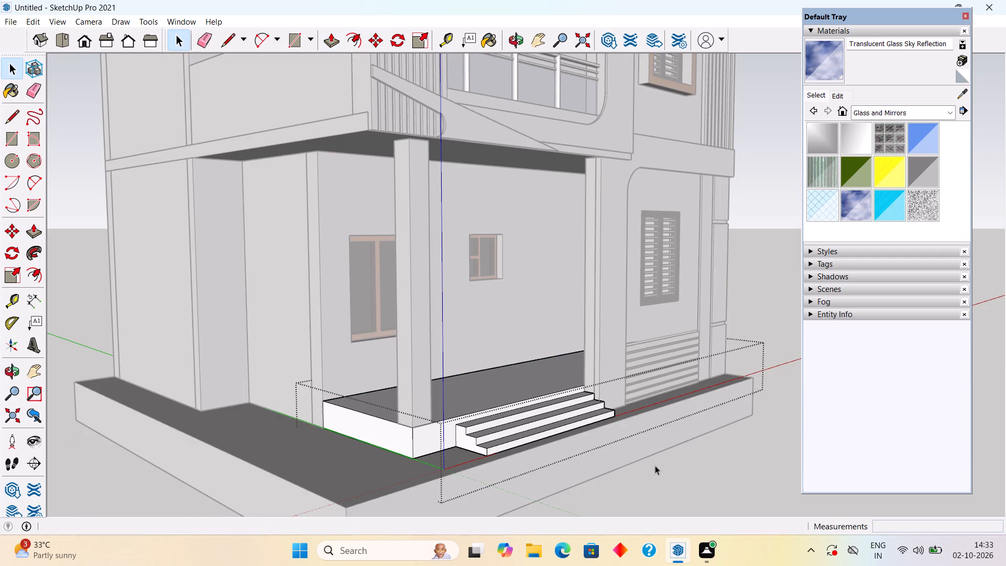
pyautogui.click(655, 465)
# Draw a rectangle of about 1' 9 9/16" by 1' 6" on the plinth, between the porch's front corner and the shortened steps.
pyautogui.moveTo(489, 463); pyautogui.dragTo(311, 565, button='middle')
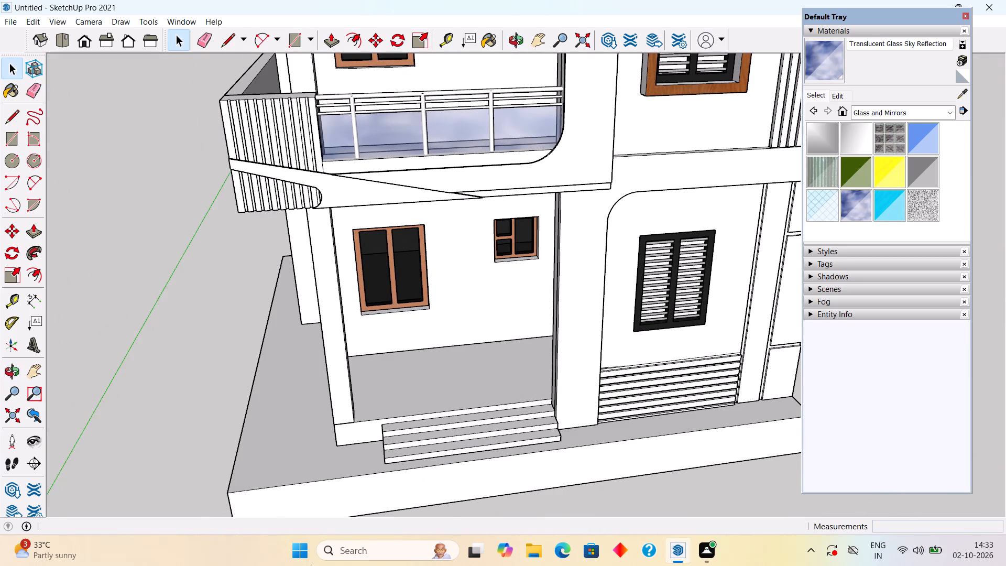
pyautogui.press('r')
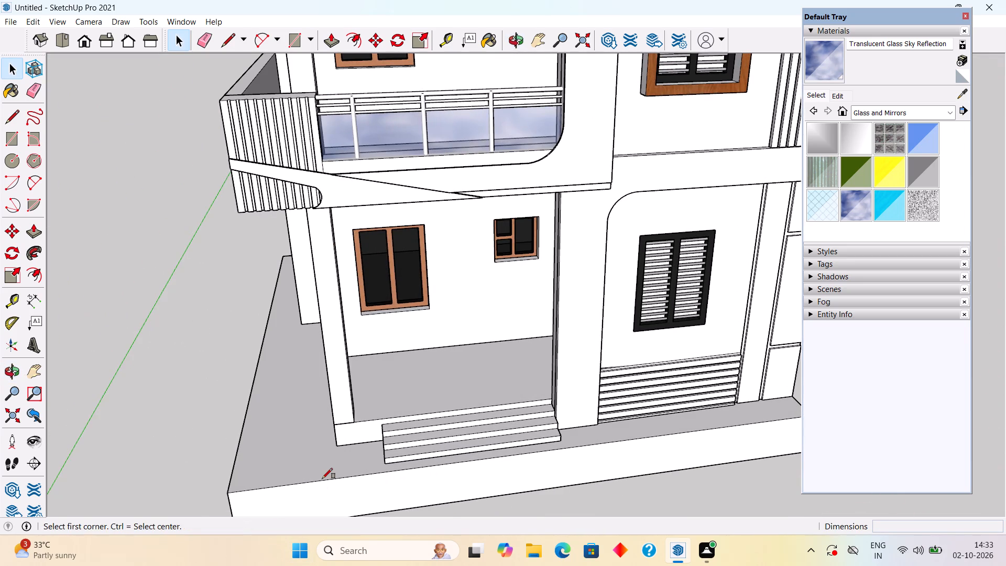
pyautogui.click(337, 447)
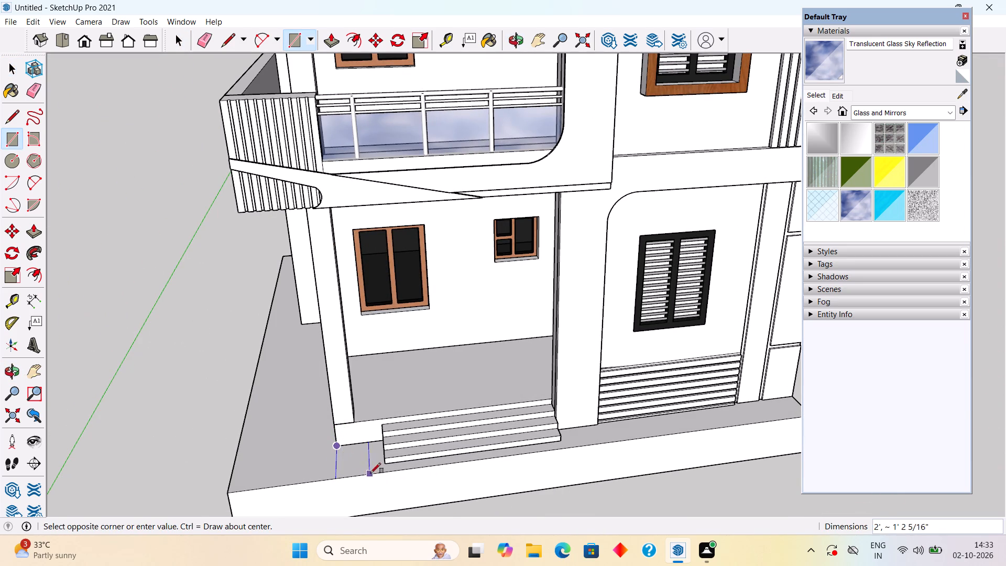
pyautogui.click(387, 466)
pyautogui.press('space')
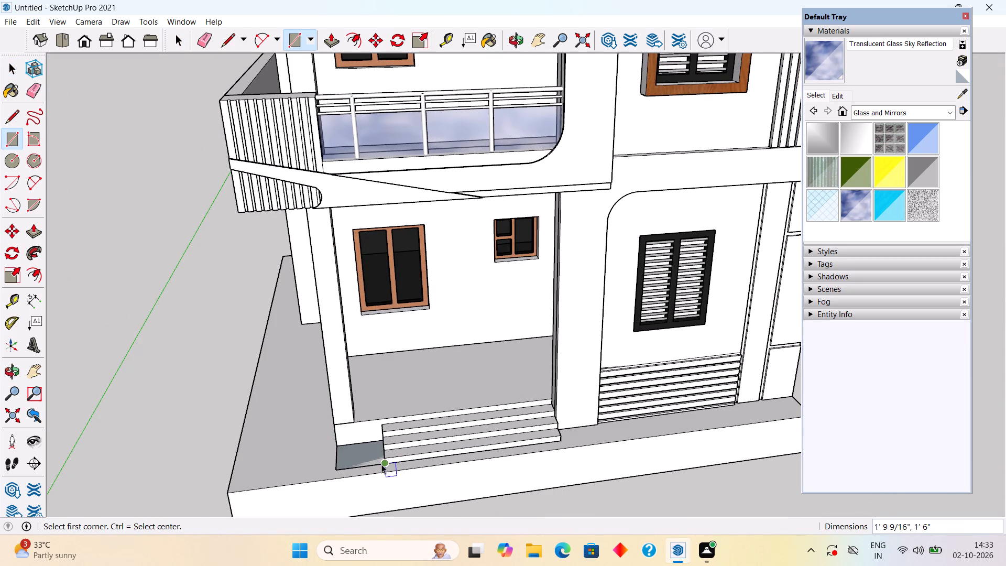
# Offset the outline of the small rectangle beside the steps inward by 2".
pyautogui.write('f')
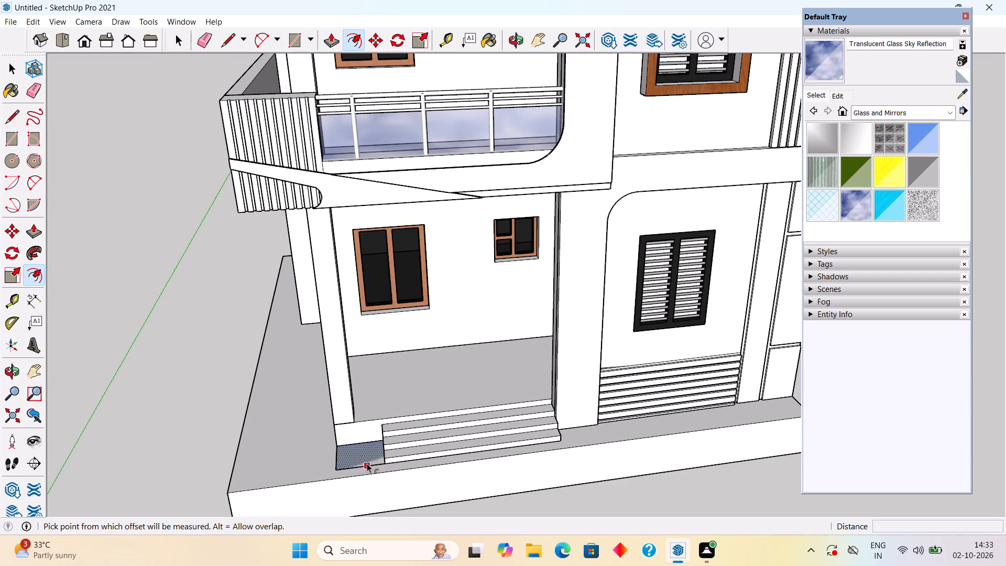
pyautogui.click(367, 463)
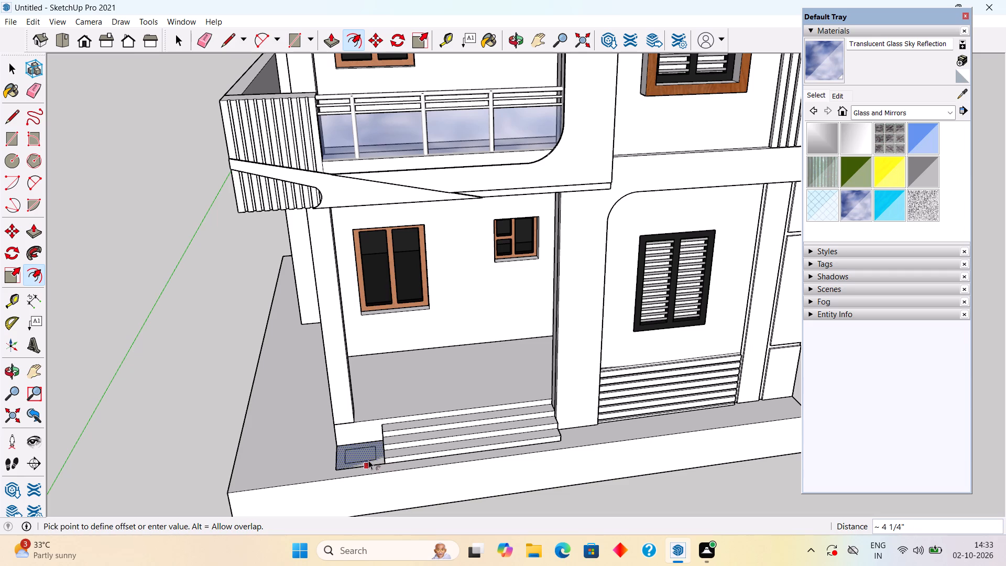
pyautogui.write('2"')
pyautogui.press('Return')
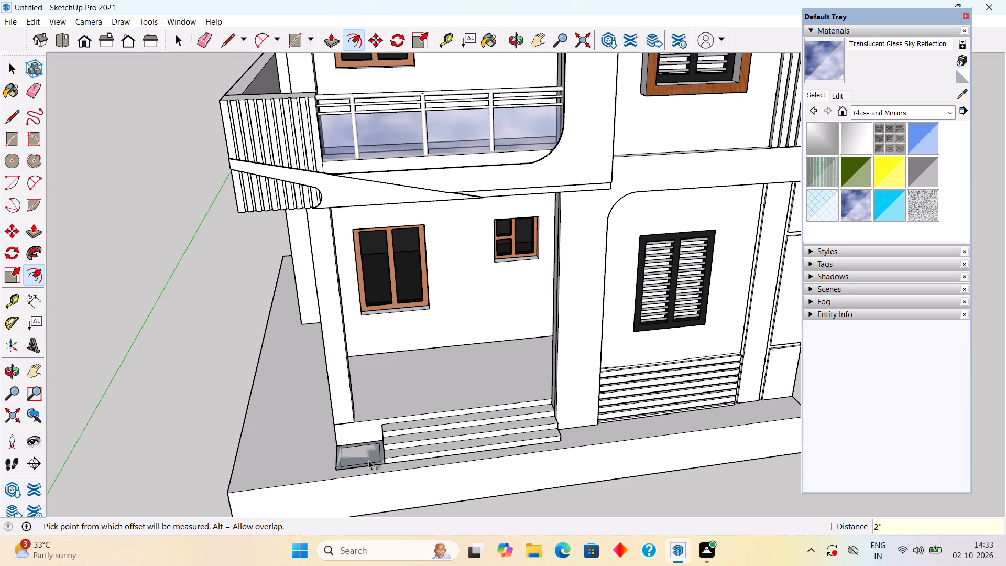
pyautogui.scroll(10, 340, 467)
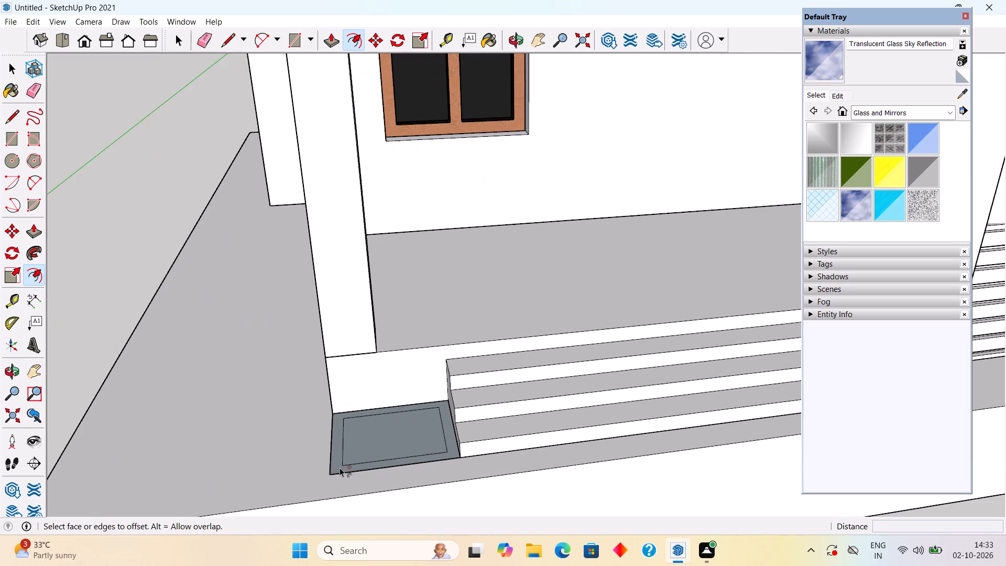
# Push/pull the 2" border of the small rectangle up 9" to form the planter box walls.
pyautogui.press('space')
pyautogui.write('p')
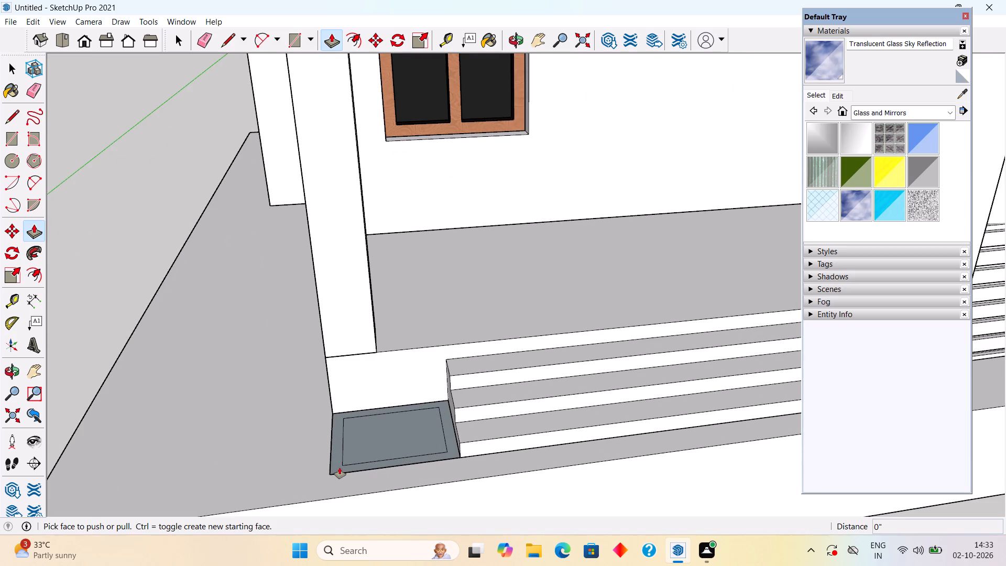
pyautogui.click(341, 445)
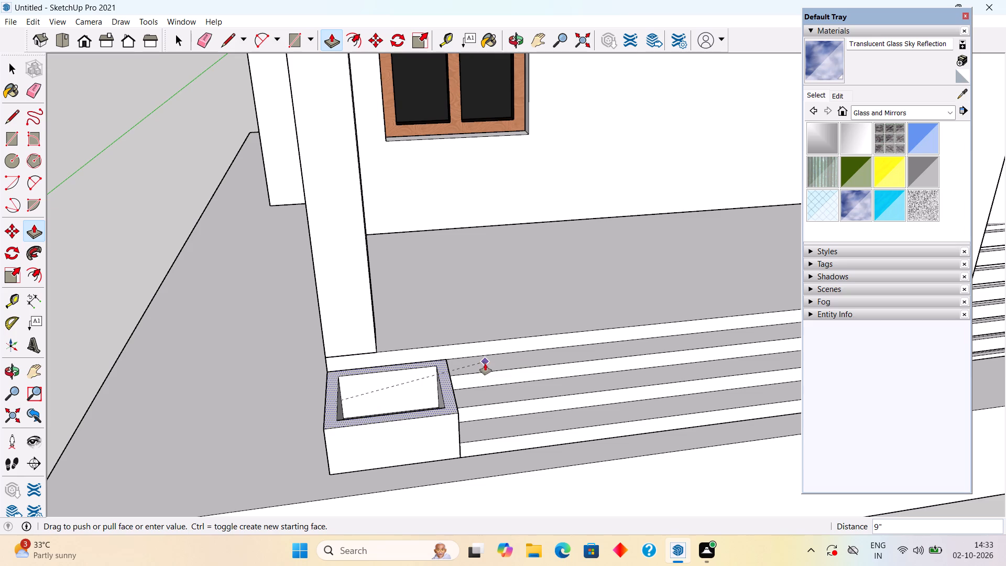
pyautogui.click(485, 367)
# Raise the inner floor of the planter box beside the steps by about 6 3/4".
pyautogui.moveTo(462, 304); pyautogui.dragTo(452, 427, button='middle')
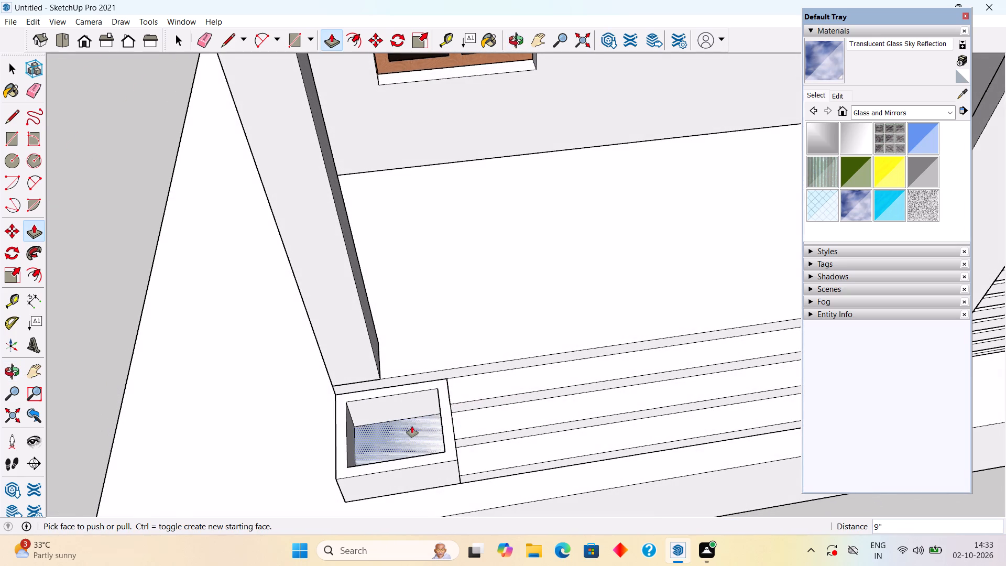
pyautogui.click(412, 426)
pyautogui.click(417, 406)
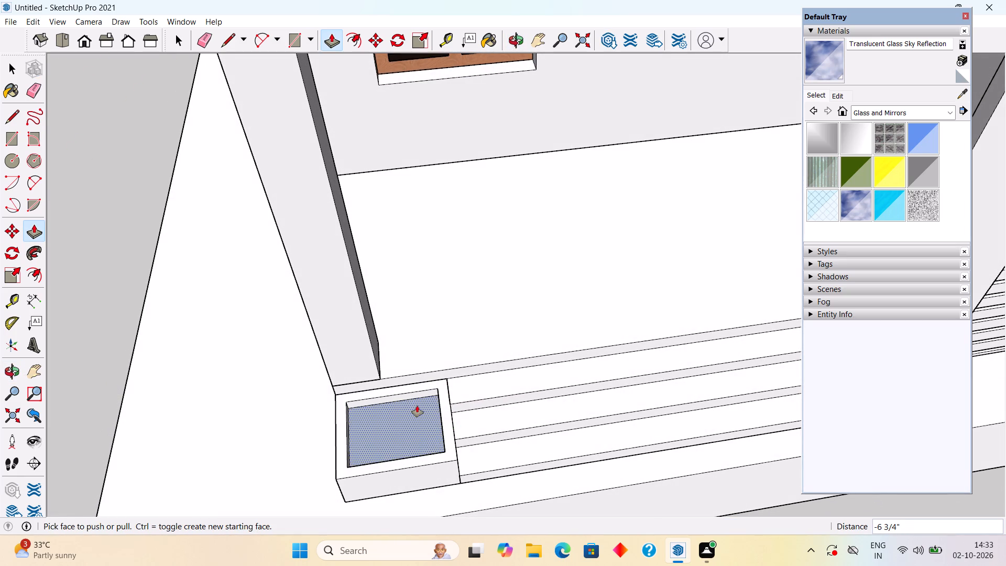
pyautogui.press('space')
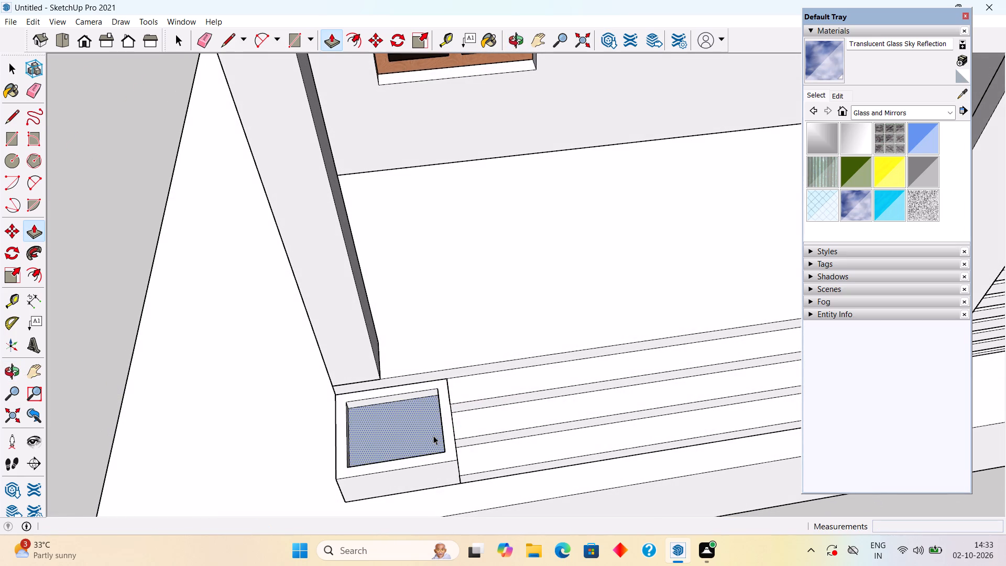
# Make the whole planter box beside the steps into a group and deselect it.
pyautogui.tripleClick(433, 436)
pyautogui.rightClick(433, 436)
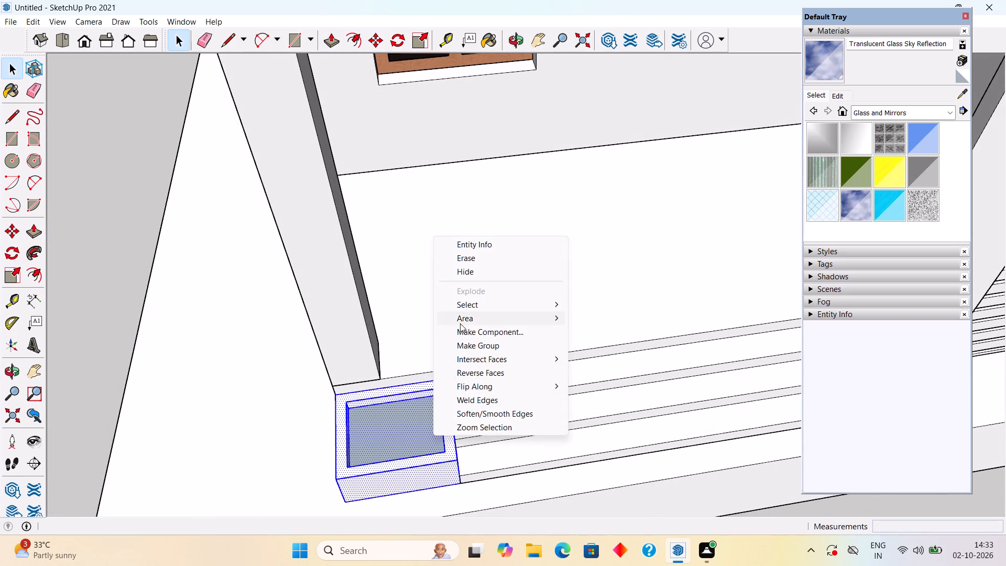
pyautogui.click(465, 347)
pyautogui.scroll(-11, 465, 347)
pyautogui.moveTo(460, 411); pyautogui.dragTo(355, 272, button='middle')
pyautogui.scroll(-2, 355, 272)
pyautogui.click(205, 314)
# Draw a rectangle of about 10' 8" by 1' 2" along the front plinth, from its far corner to the end of the steps.
pyautogui.moveTo(725, 334); pyautogui.dragTo(673, 473, button='middle')
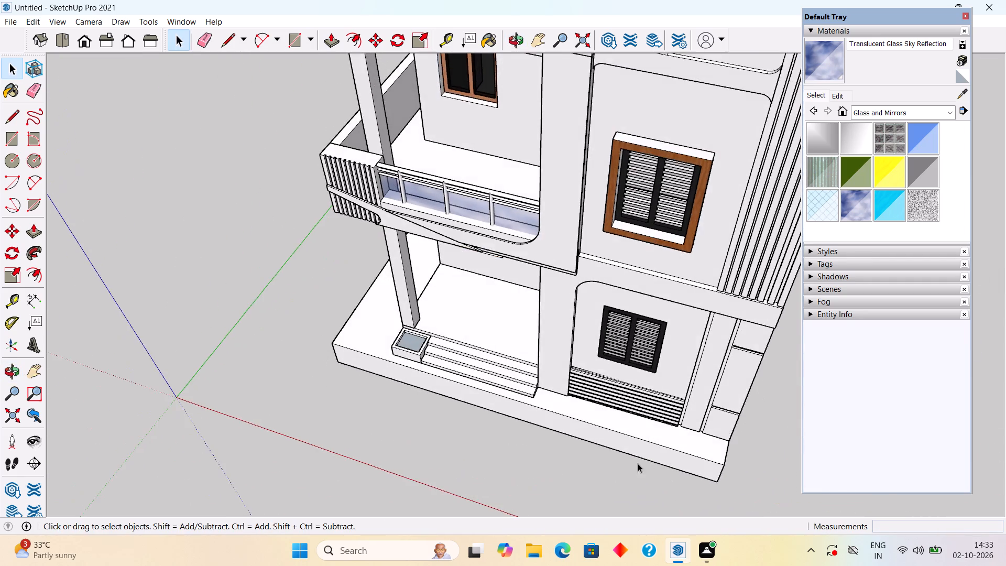
pyautogui.scroll(3, 633, 463)
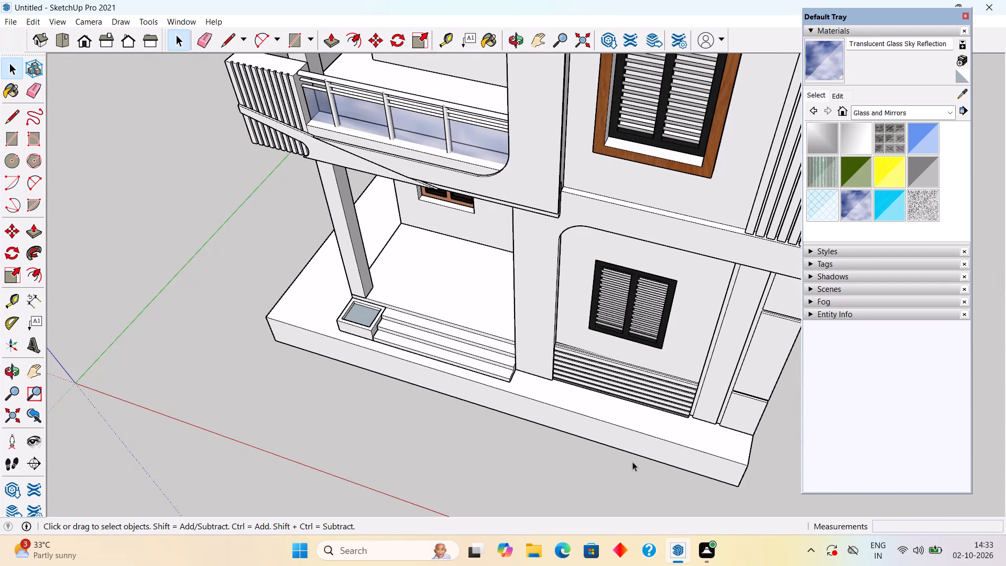
pyautogui.press('r')
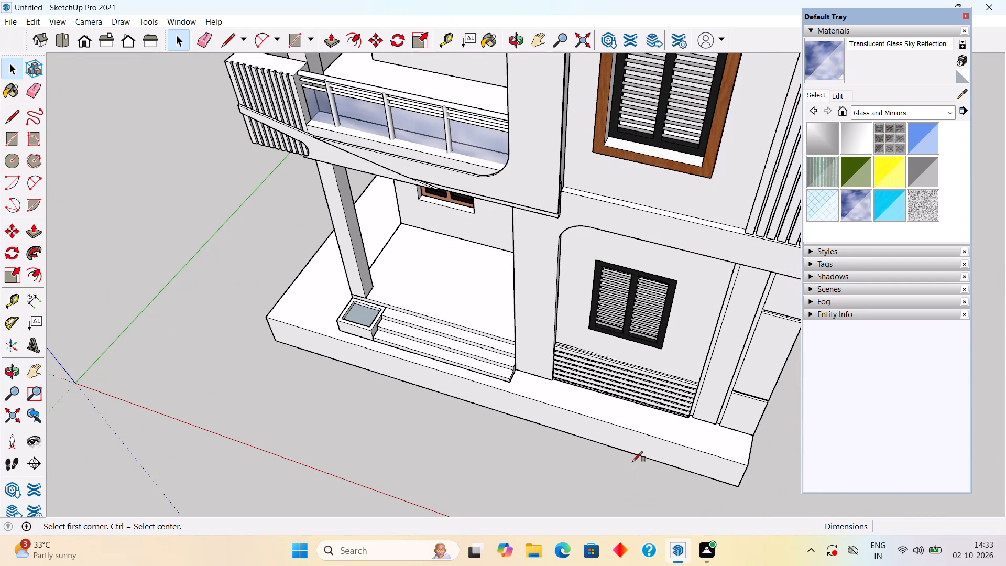
pyautogui.scroll(4, 593, 356)
pyautogui.scroll(3, 507, 379)
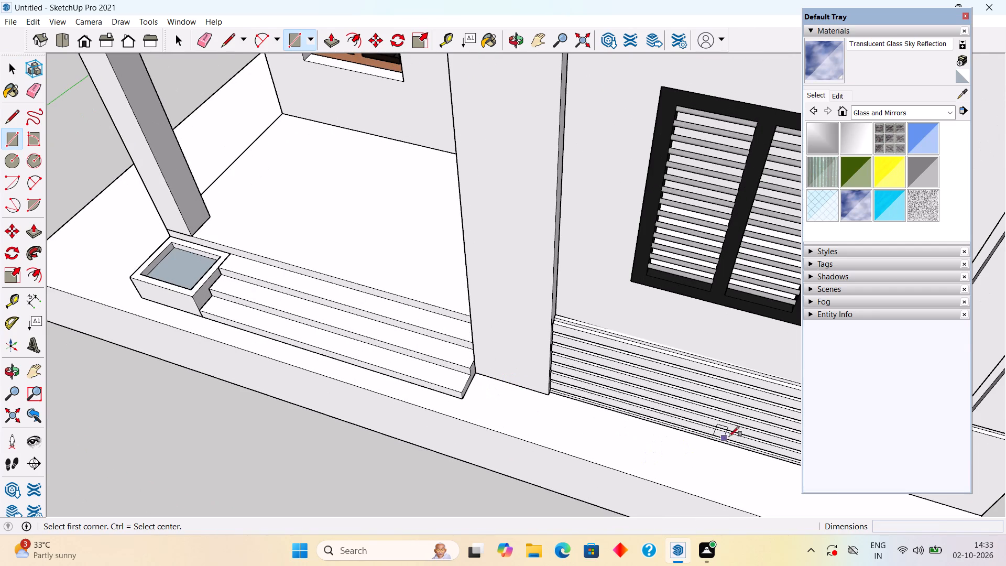
pyautogui.scroll(-5, 630, 382)
pyautogui.scroll(-6, 732, 423)
pyautogui.scroll(3, 757, 447)
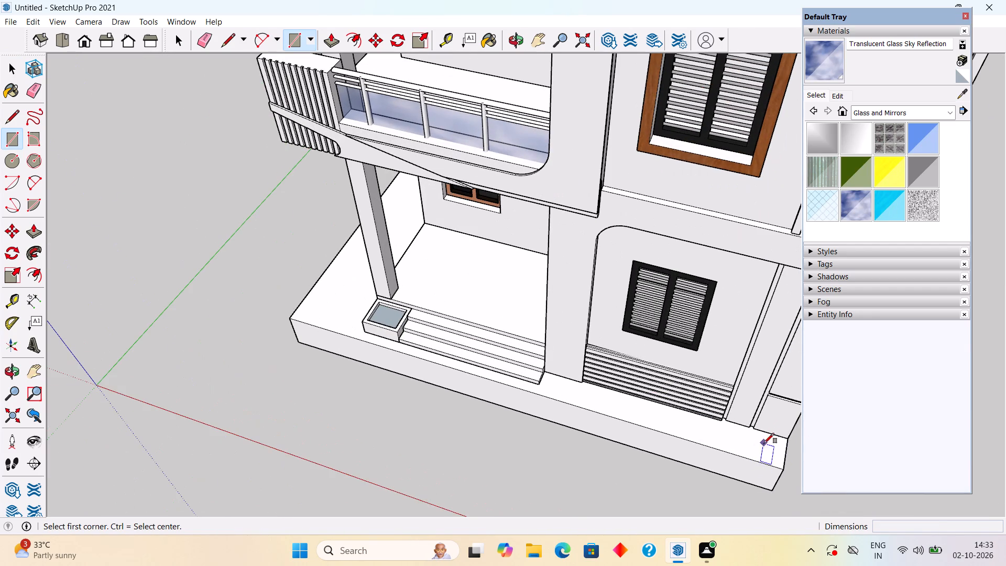
pyautogui.click(785, 437)
pyautogui.scroll(4, 537, 390)
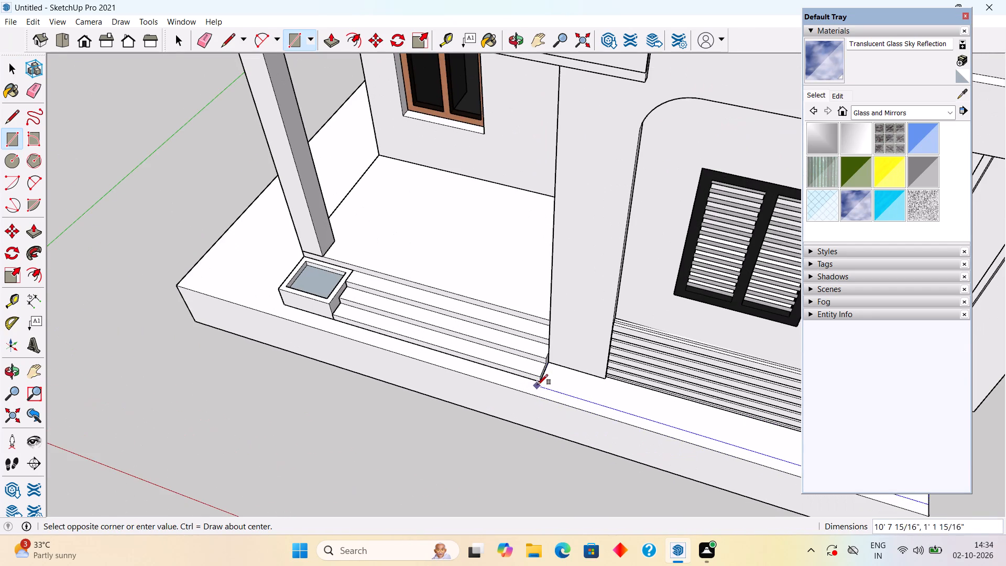
pyautogui.click(538, 383)
pyautogui.press('space')
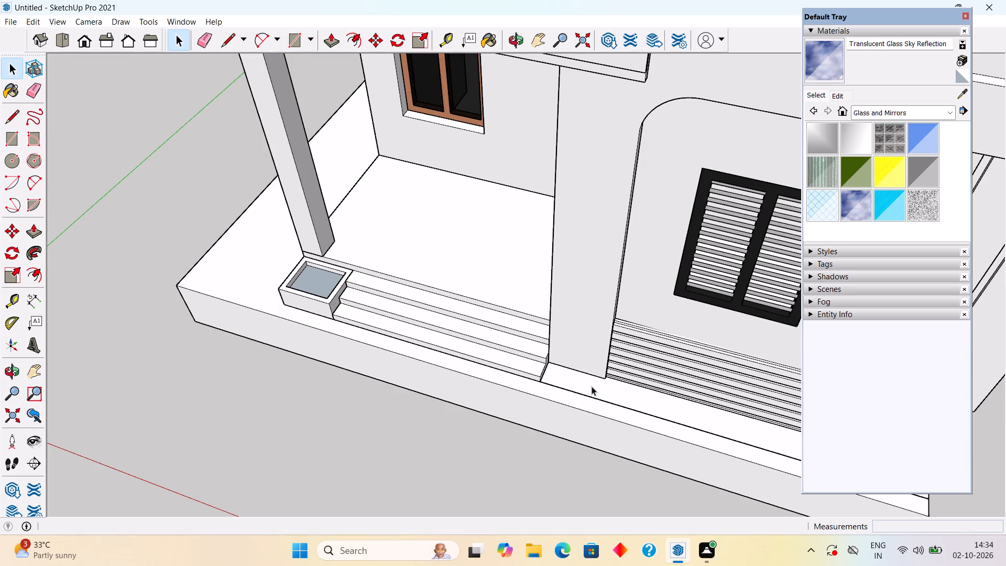
# Offset the outline of the long rectangle on the front plinth inward by about 2 7/16".
pyautogui.press('r')
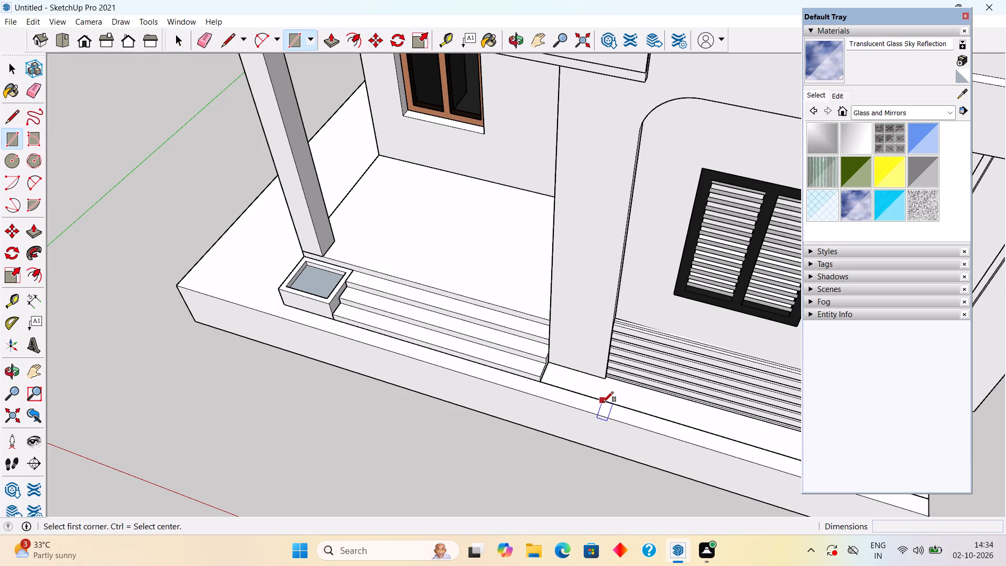
pyautogui.press('f')
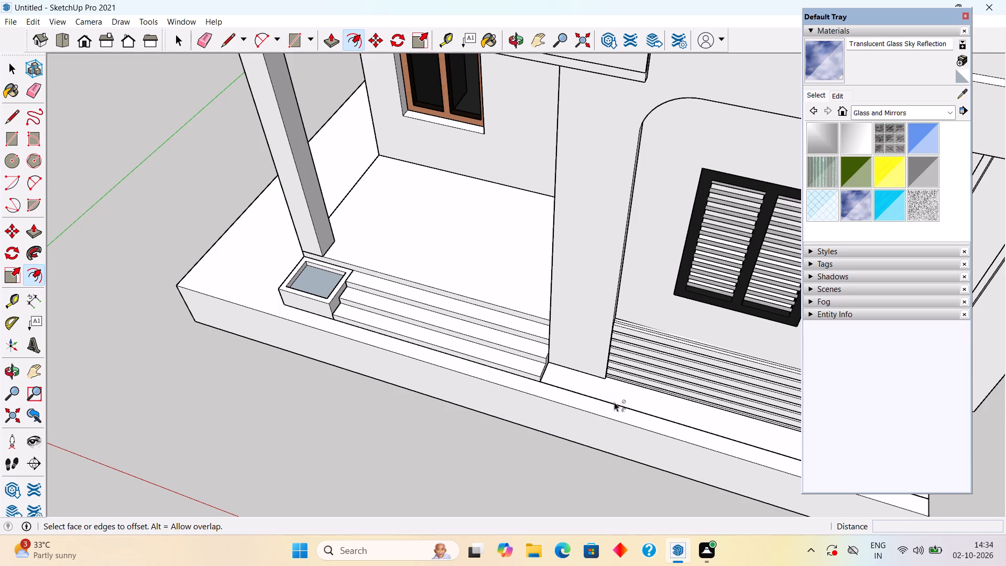
pyautogui.click(619, 403)
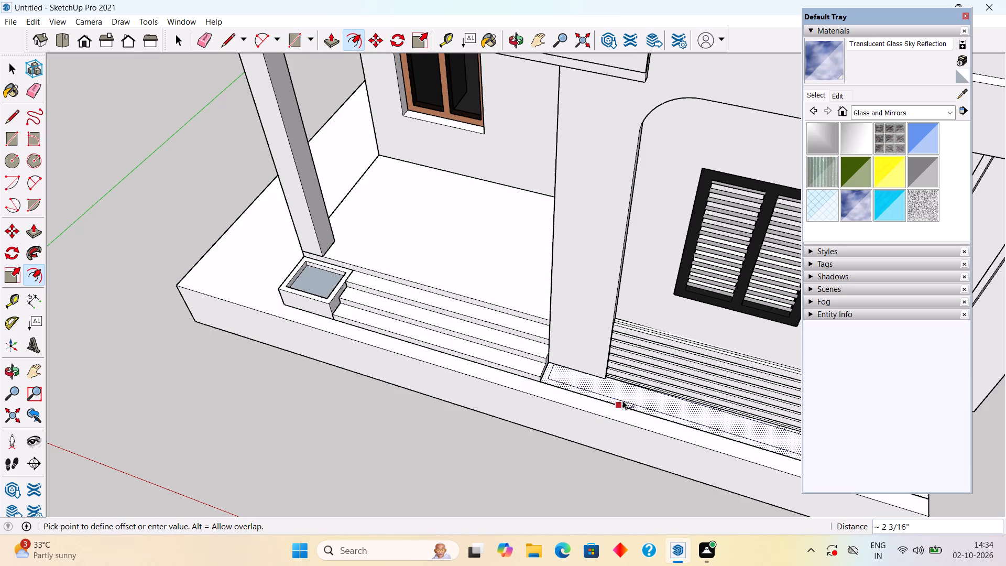
pyautogui.click(622, 400)
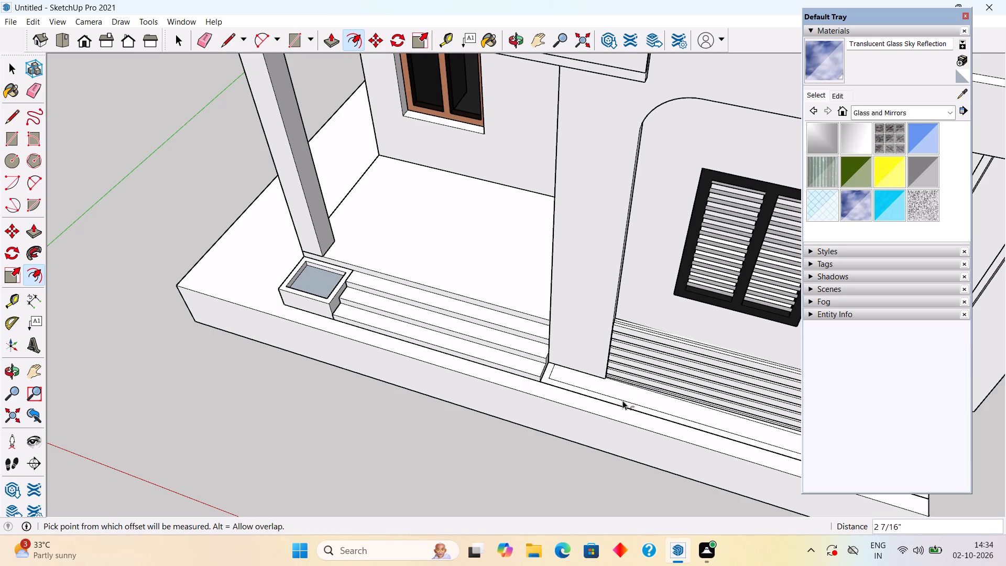
pyautogui.press('space')
pyautogui.scroll(-6, 618, 358)
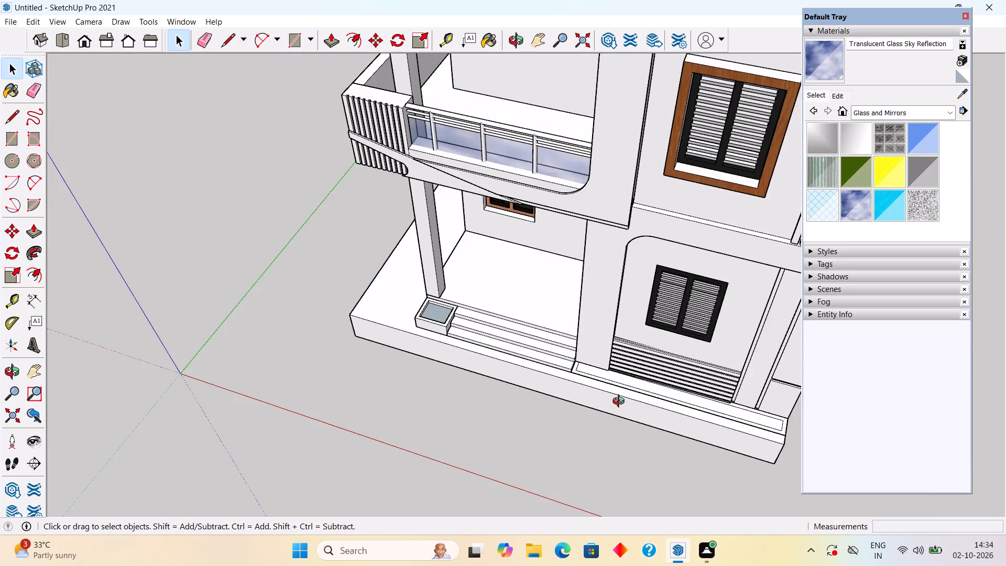
pyautogui.moveTo(644, 401); pyautogui.dragTo(514, 347, button='middle')
pyautogui.scroll(-3, 514, 347)
pyautogui.scroll(4, 678, 502)
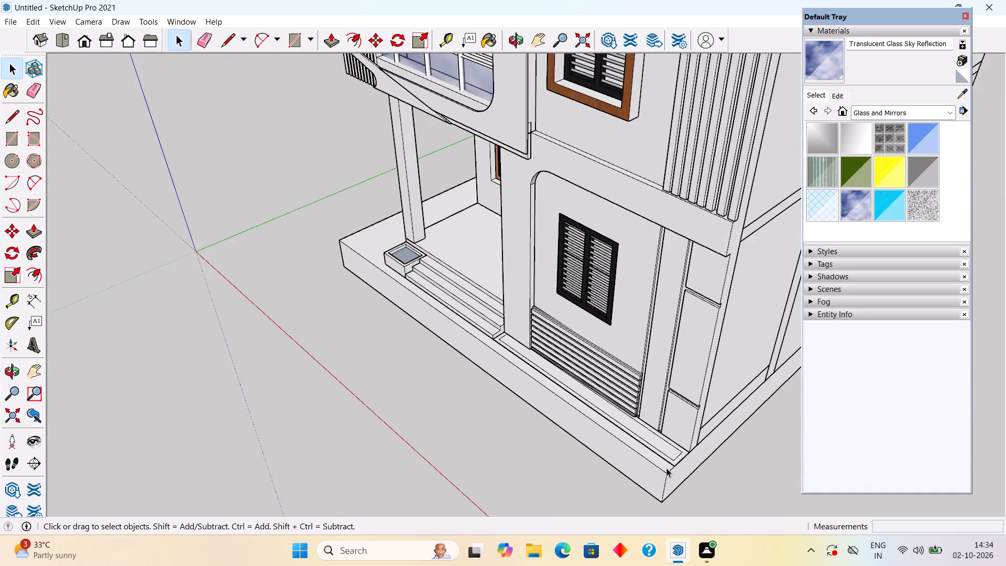
# Delete the inner outline's wall-side edge on the long plinth rectangle and extend its far short edge 2 7/16" to the wall.
pyautogui.scroll(7, 666, 468)
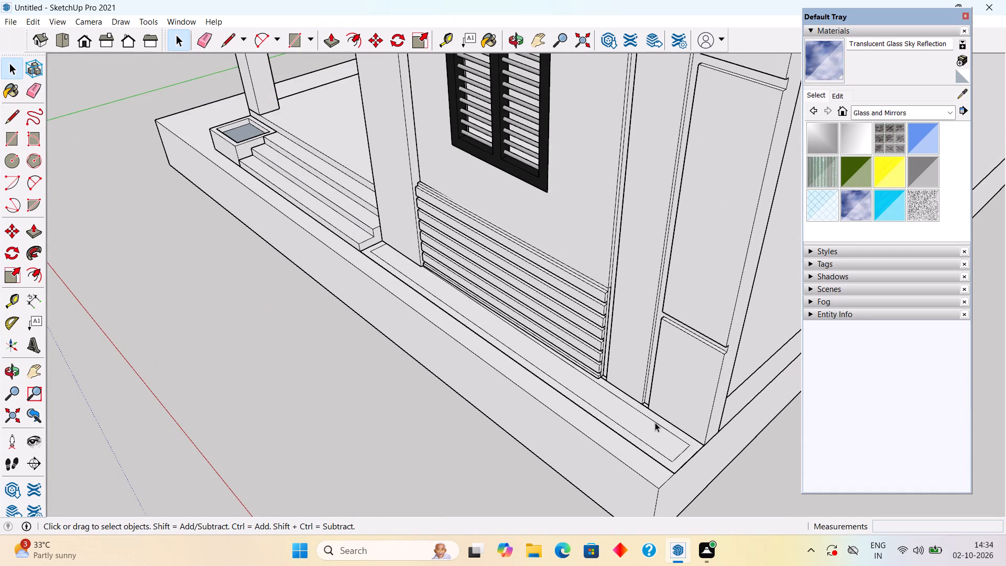
pyautogui.click(655, 422)
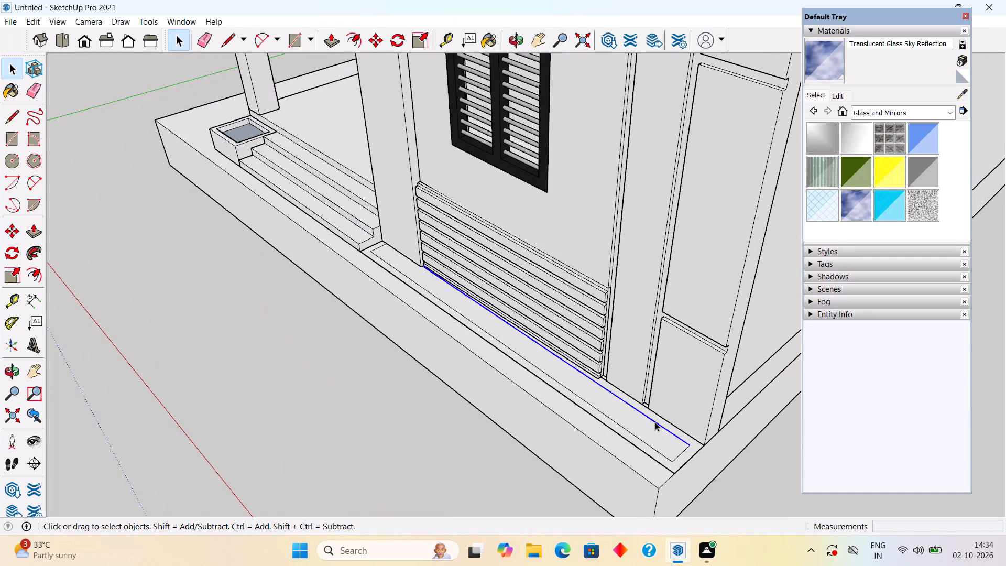
pyautogui.press('Delete')
pyautogui.press('l')
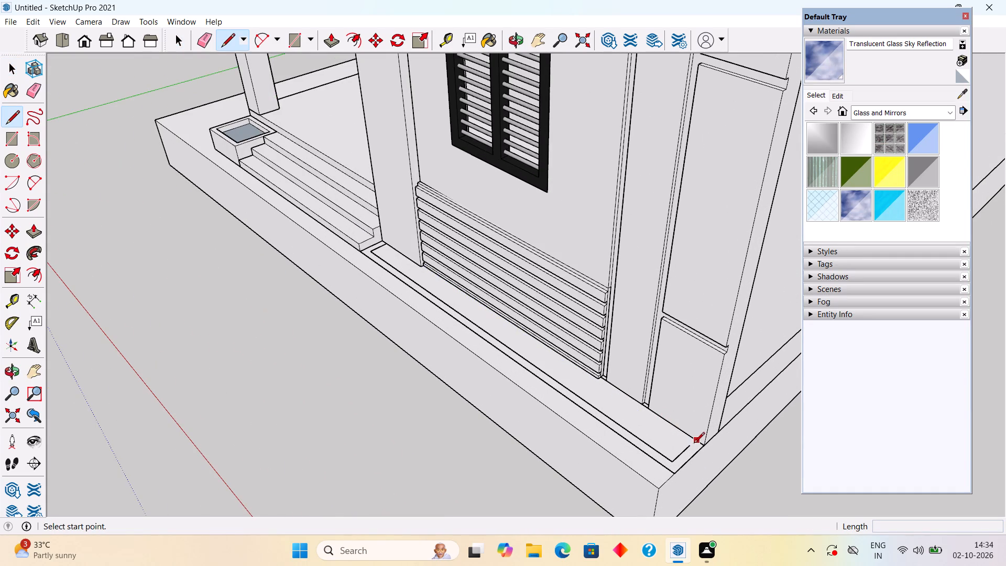
pyautogui.click(691, 447)
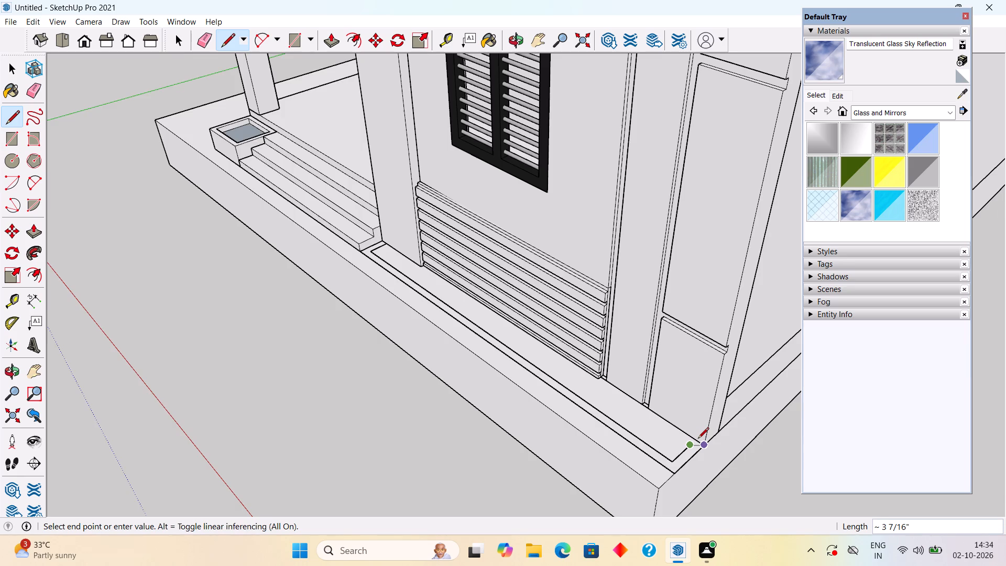
pyautogui.scroll(10, 698, 439)
pyautogui.click(703, 455)
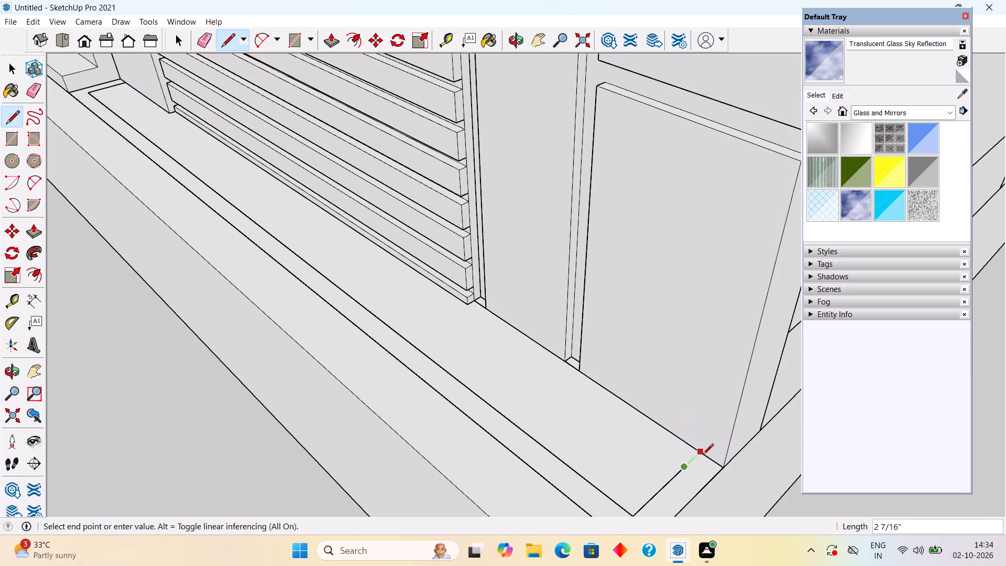
pyautogui.press('space')
# Draw a 2 7/16" line along the column base from the inner outline to the rectangle's corner beside the steps, separating the rim.
pyautogui.scroll(-10, 408, 432)
pyautogui.moveTo(401, 432); pyautogui.dragTo(640, 411, button='middle')
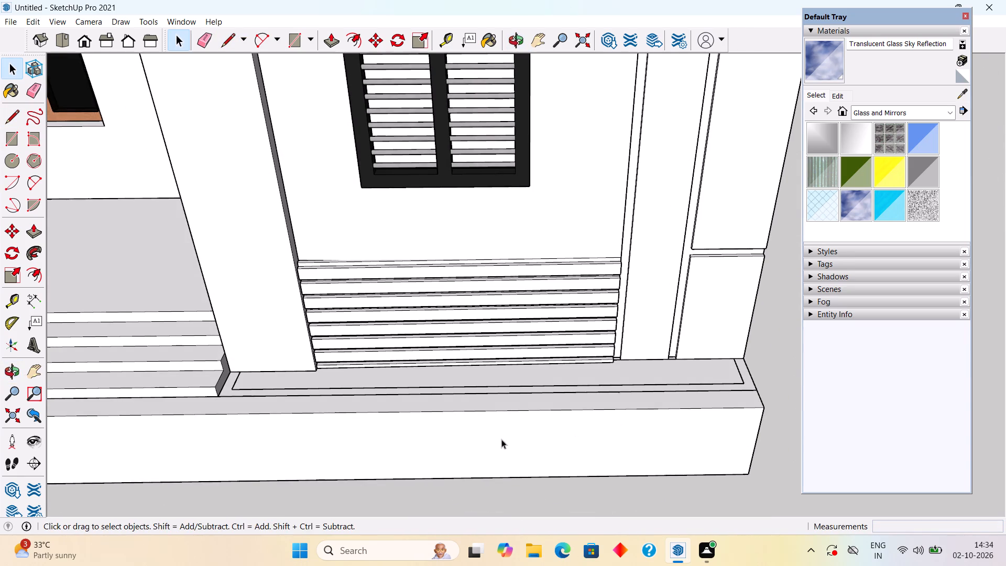
pyautogui.moveTo(324, 409); pyautogui.dragTo(408, 396, button='middle')
pyautogui.scroll(4, 238, 430)
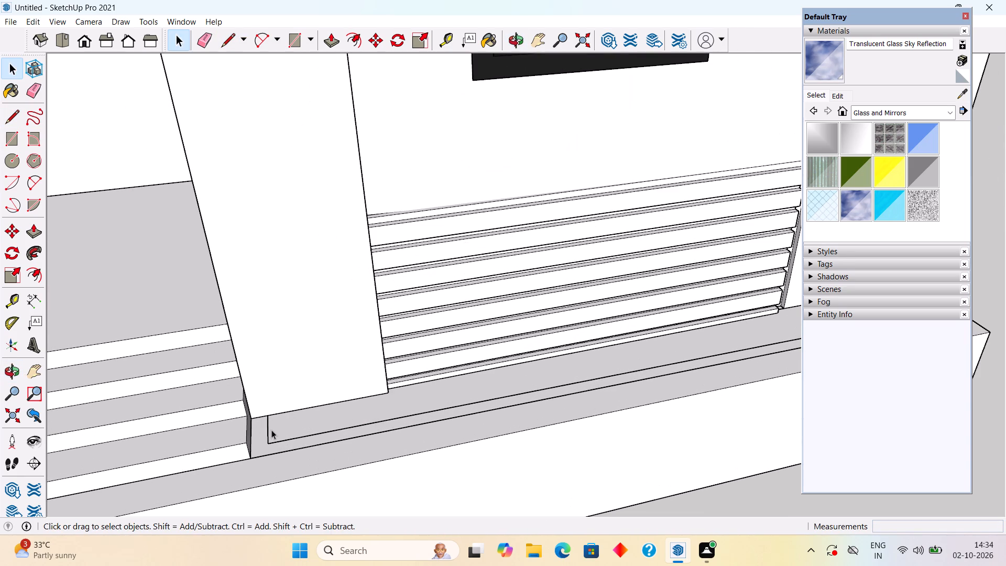
pyautogui.click(261, 436)
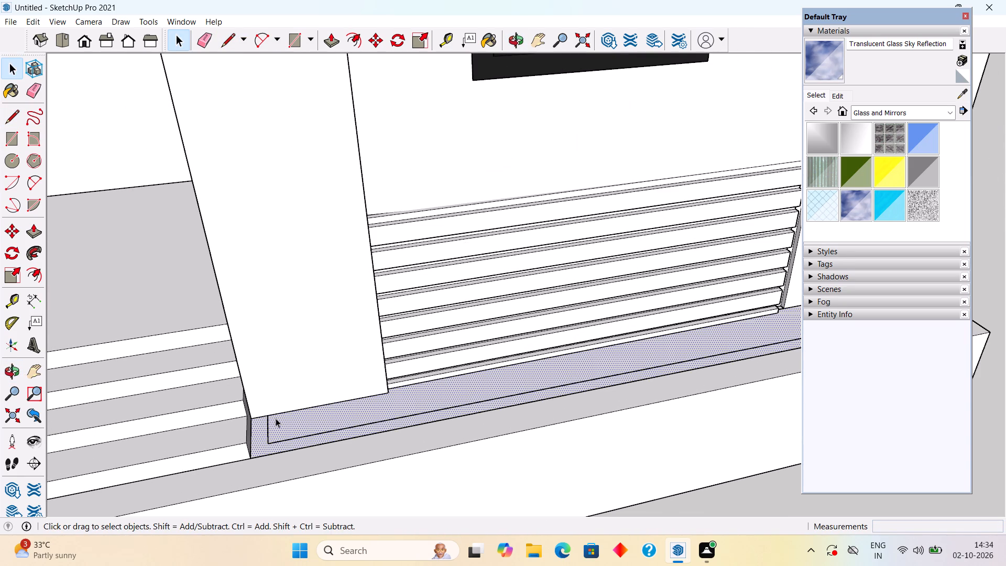
pyautogui.scroll(1, 276, 418)
pyautogui.click(275, 448)
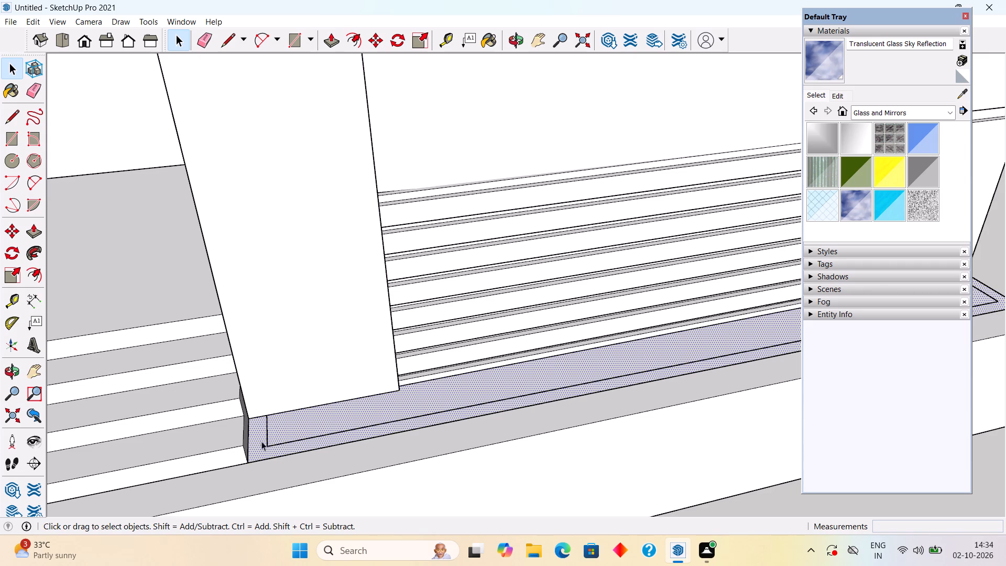
pyautogui.scroll(7, 259, 419)
pyautogui.press('l')
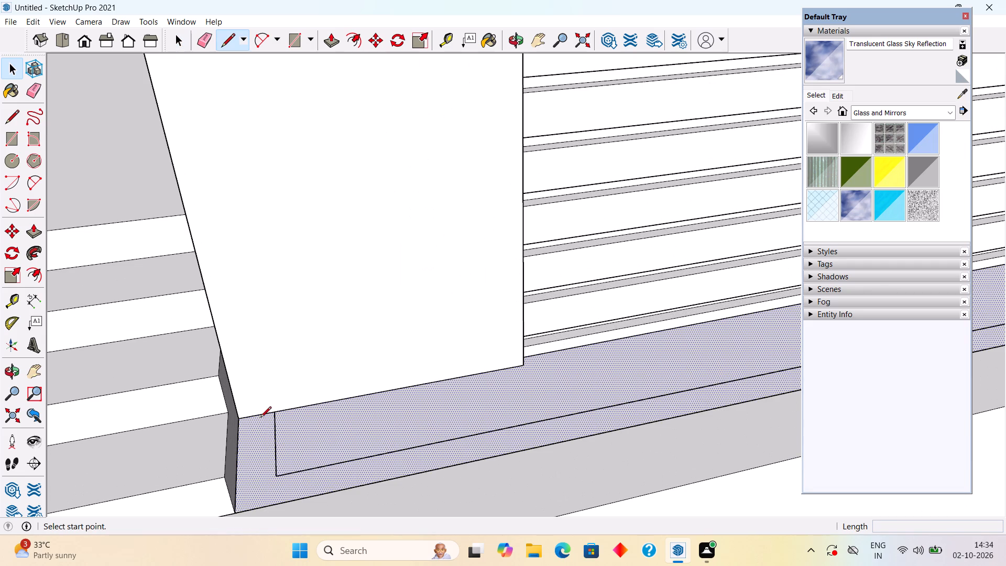
pyautogui.click(274, 415)
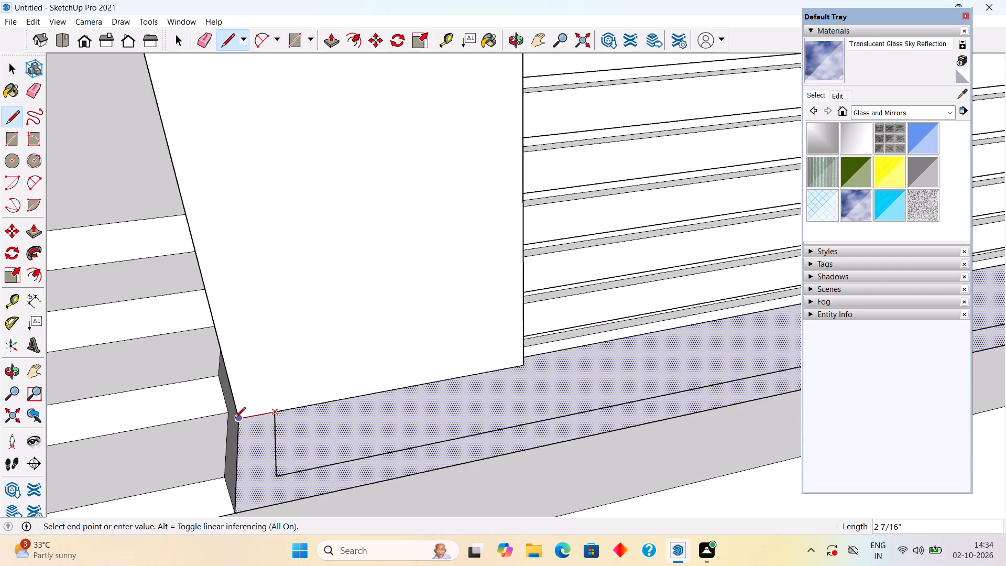
pyautogui.click(235, 419)
pyautogui.press('space')
# Raise the narrow rim of the long rectangle on the front plinth by about 6" to form the planter walls.
pyautogui.press('p')
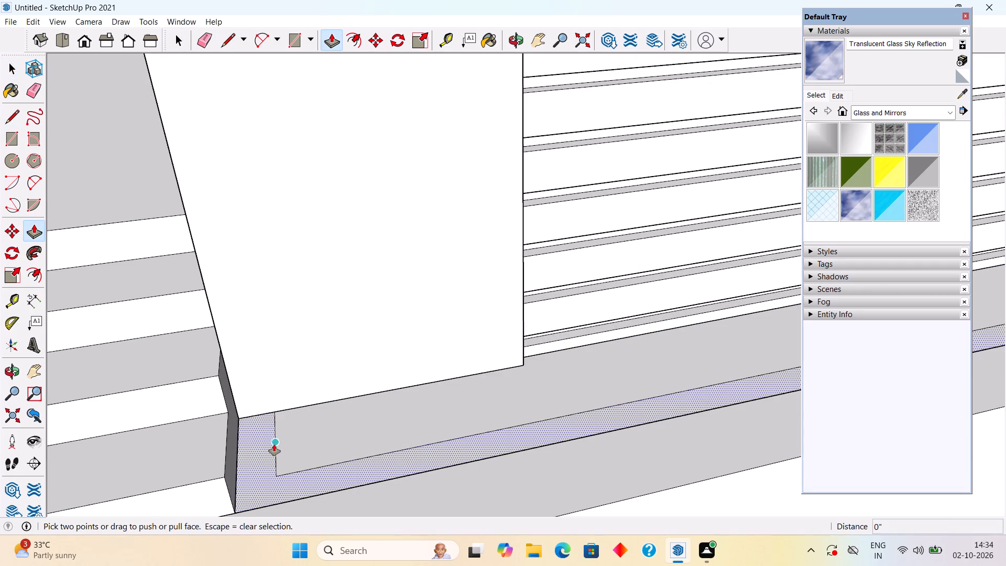
pyautogui.click(256, 460)
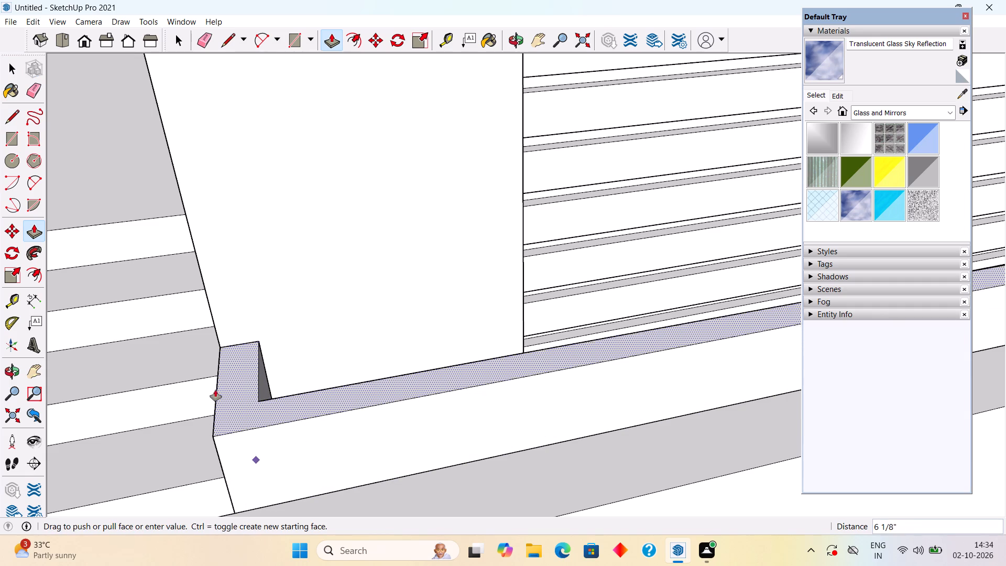
pyautogui.click(192, 371)
pyautogui.press('space')
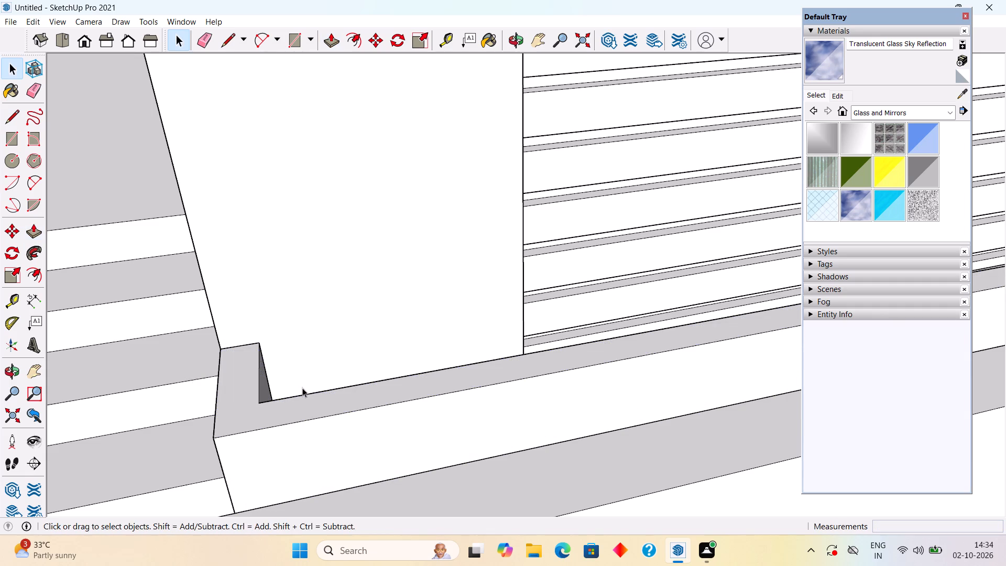
# Raise the inner floor of the long front plinth planter by 2" and clear the selection.
pyautogui.moveTo(330, 383); pyautogui.dragTo(335, 529, button='middle')
pyautogui.scroll(-4, 335, 529)
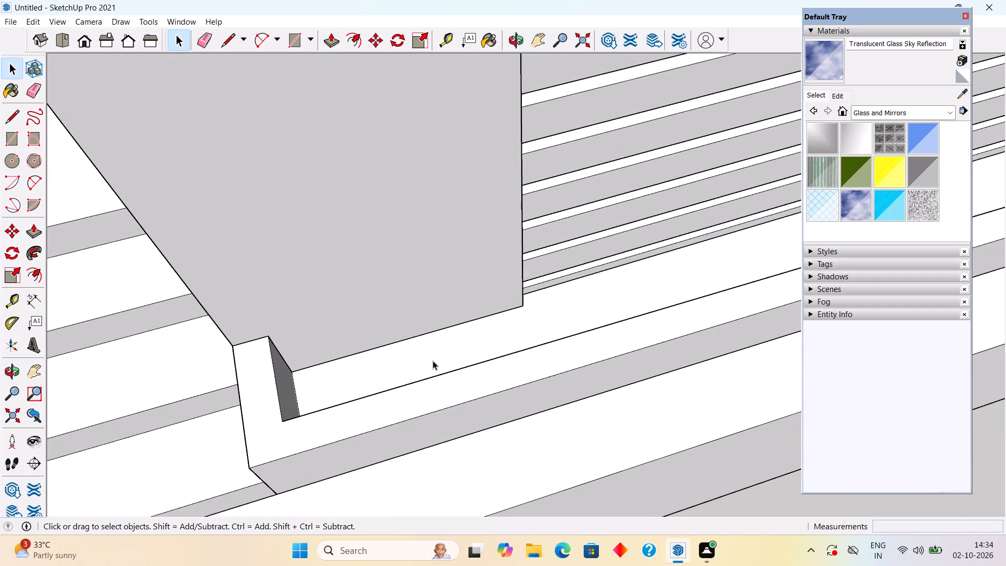
pyautogui.click(433, 361)
pyautogui.scroll(-7, 433, 360)
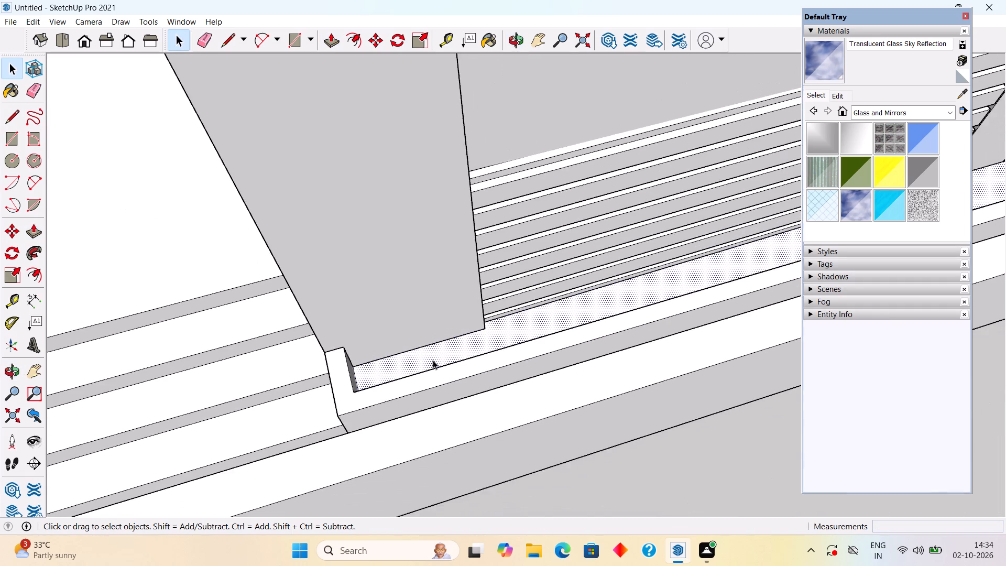
pyautogui.scroll(-4, 433, 360)
pyautogui.moveTo(426, 363); pyautogui.dragTo(325, 387, button='middle')
pyautogui.scroll(-3, 325, 387)
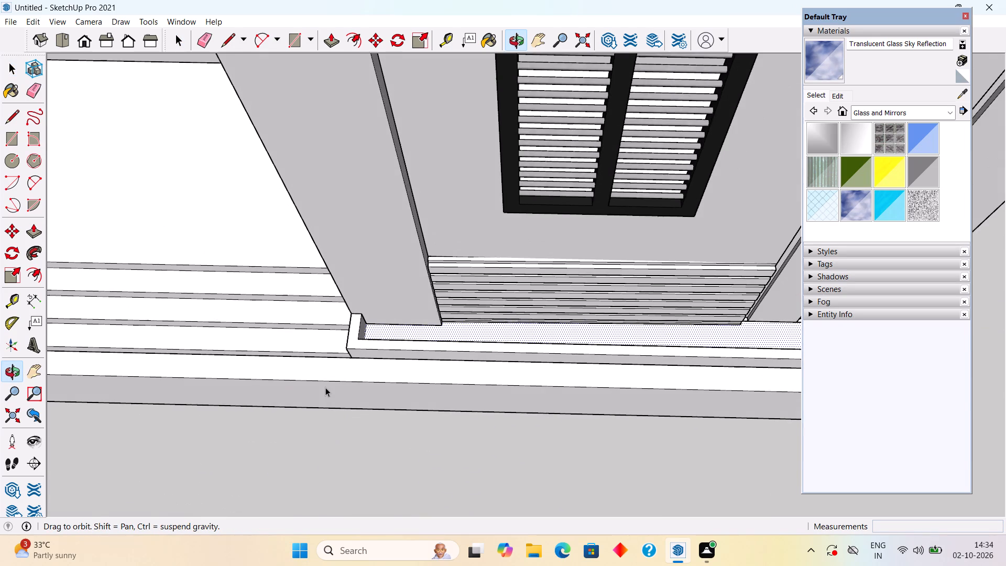
pyautogui.press('p')
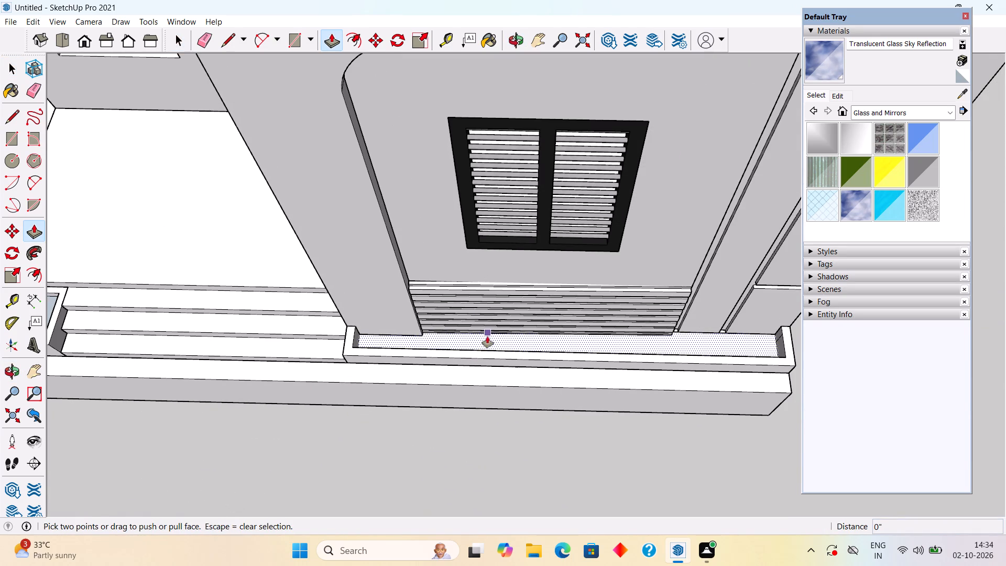
pyautogui.click(488, 336)
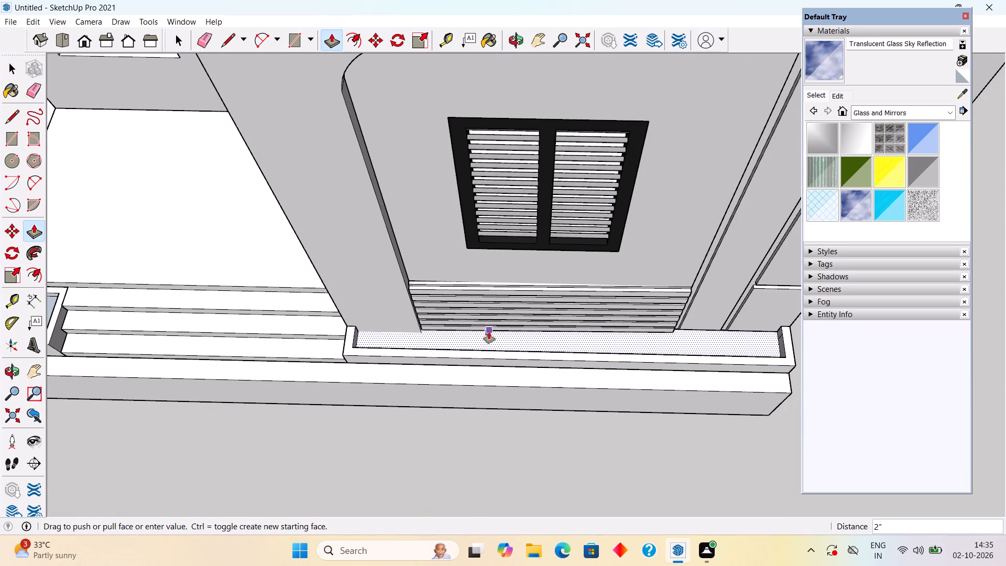
pyautogui.click(489, 332)
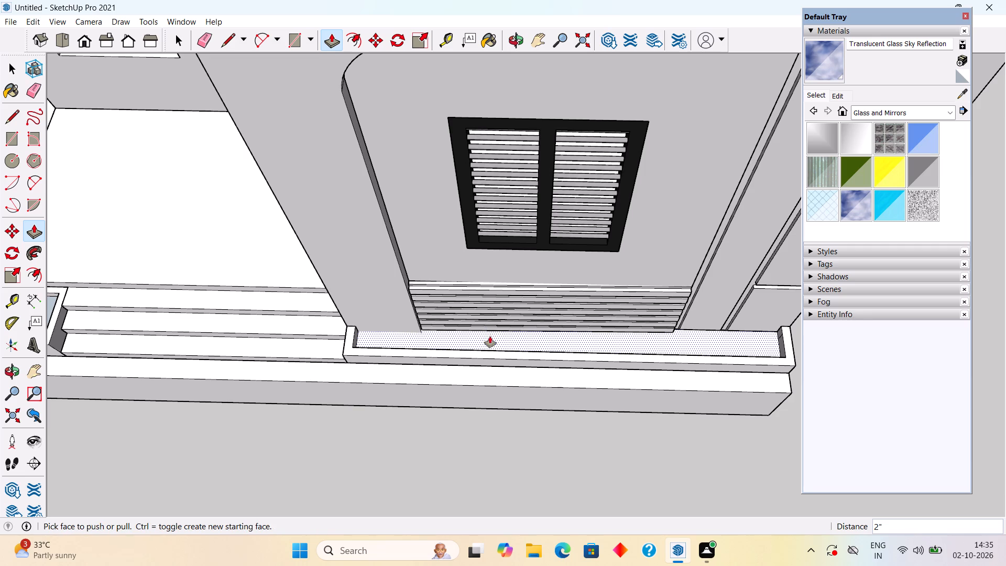
pyautogui.press('space')
pyautogui.moveTo(524, 454); pyautogui.dragTo(526, 404, button='middle')
pyautogui.scroll(-6, 526, 417)
pyautogui.moveTo(512, 448); pyautogui.dragTo(557, 363, button='middle')
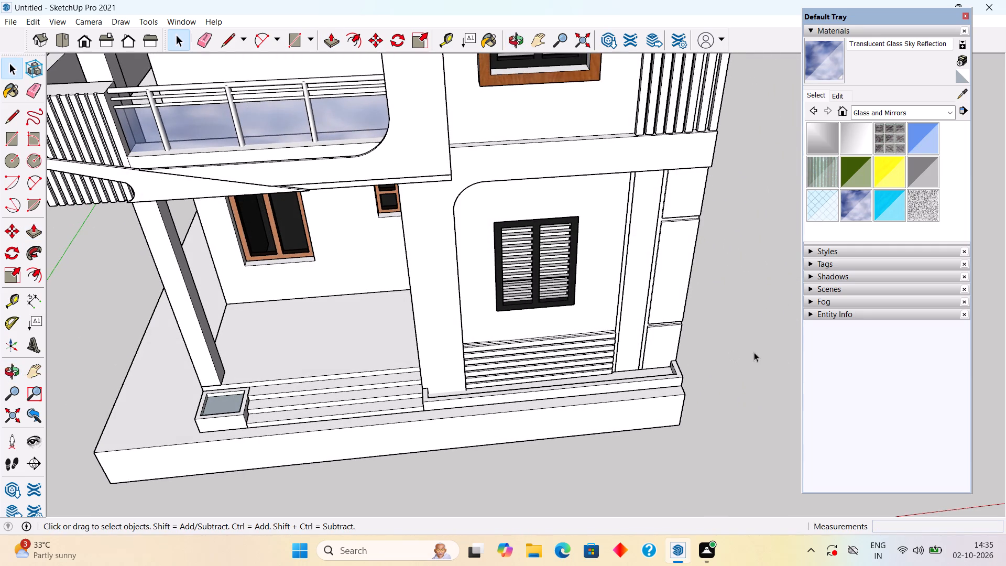
pyautogui.click(754, 350)
# Examine the whole front elevation of the house with its planters from several angles.
pyautogui.scroll(-5, 204, 550)
pyautogui.scroll(-8, 408, 370)
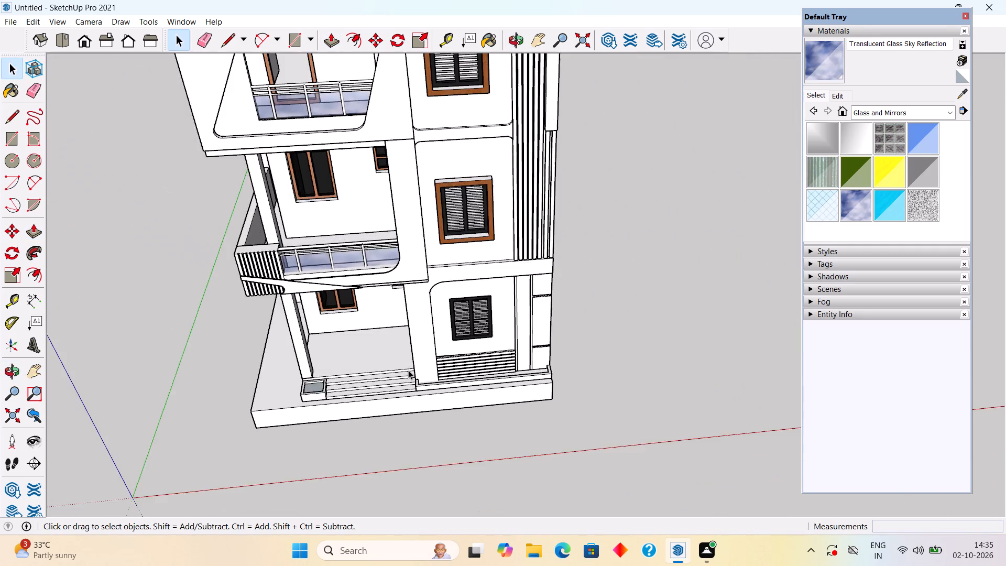
pyautogui.scroll(-6, 408, 370)
pyautogui.moveTo(437, 390); pyautogui.dragTo(458, 327, button='middle')
pyautogui.scroll(3, 506, 364)
pyautogui.moveTo(417, 521); pyautogui.dragTo(420, 518, button='middle')
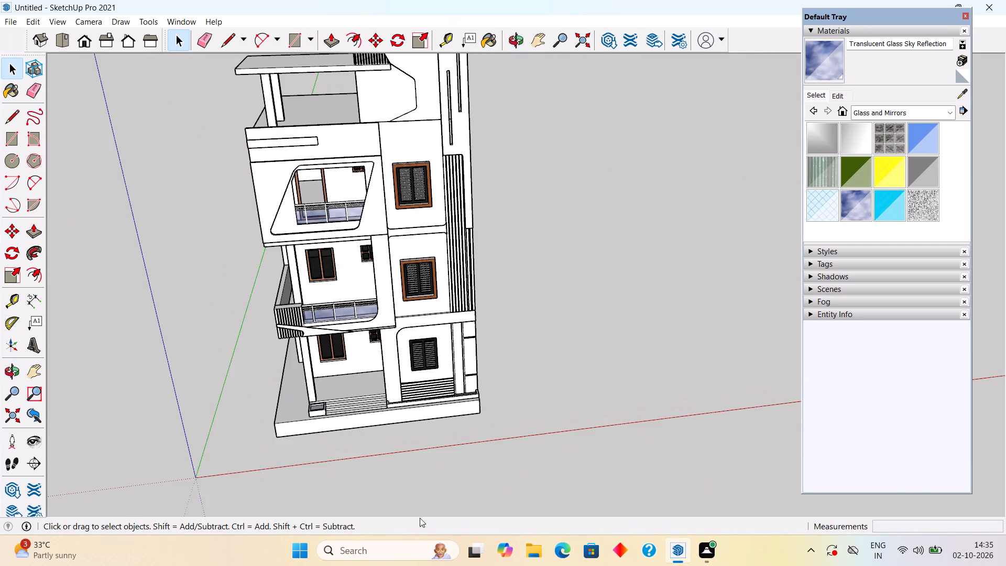
pyautogui.moveTo(420, 518); pyautogui.dragTo(501, 429, button='middle')
pyautogui.moveTo(347, 429); pyautogui.dragTo(387, 434, button='middle')
pyautogui.scroll(-5, 392, 434)
pyautogui.moveTo(423, 425); pyautogui.dragTo(466, 344, button='middle')
pyautogui.scroll(4, 358, 360)
pyautogui.moveTo(348, 357); pyautogui.dragTo(240, 351, button='middle')
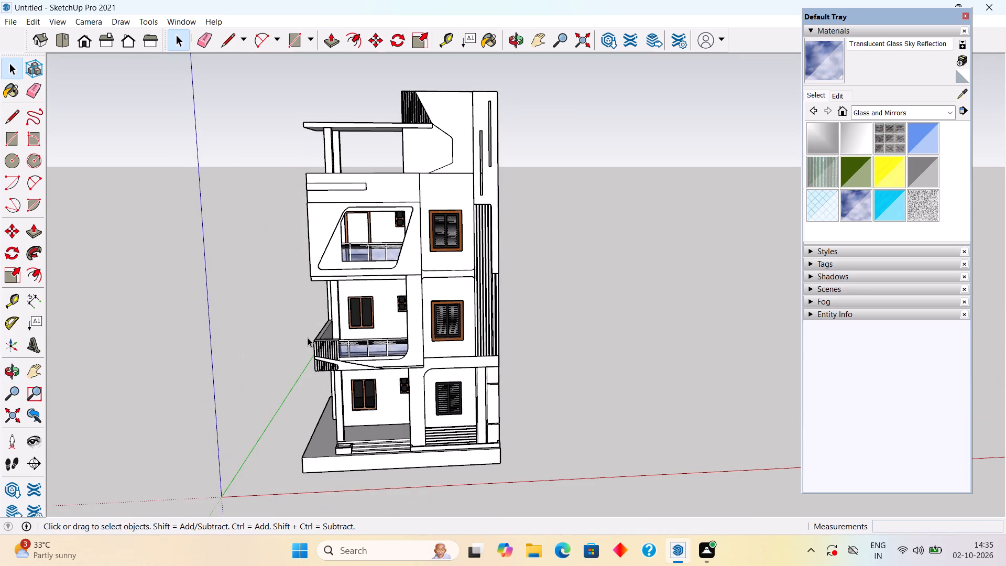
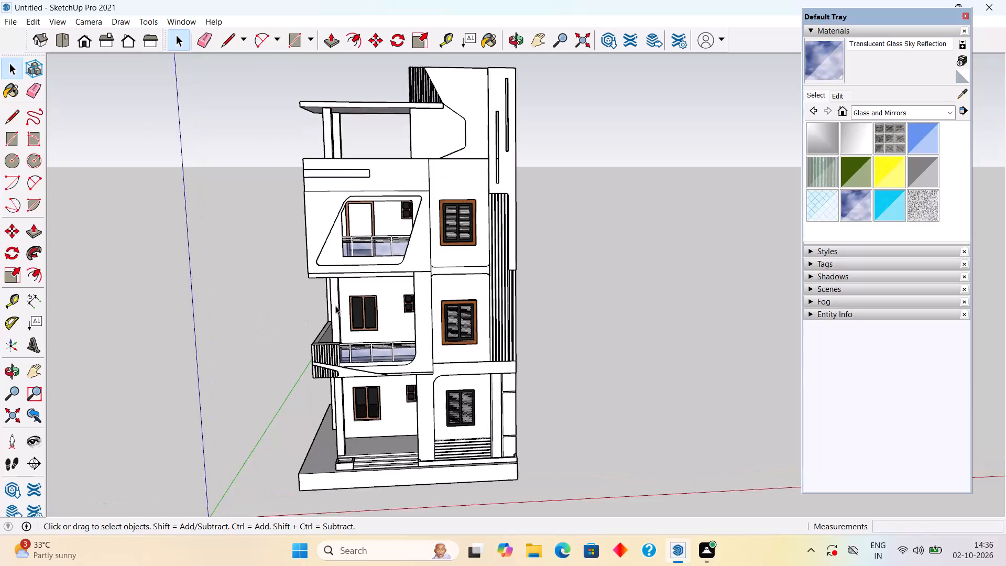
# Examine the whole front and side of the house from several angles before applying colours.
pyautogui.scroll(2, 335, 306)
pyautogui.scroll(-5, 346, 307)
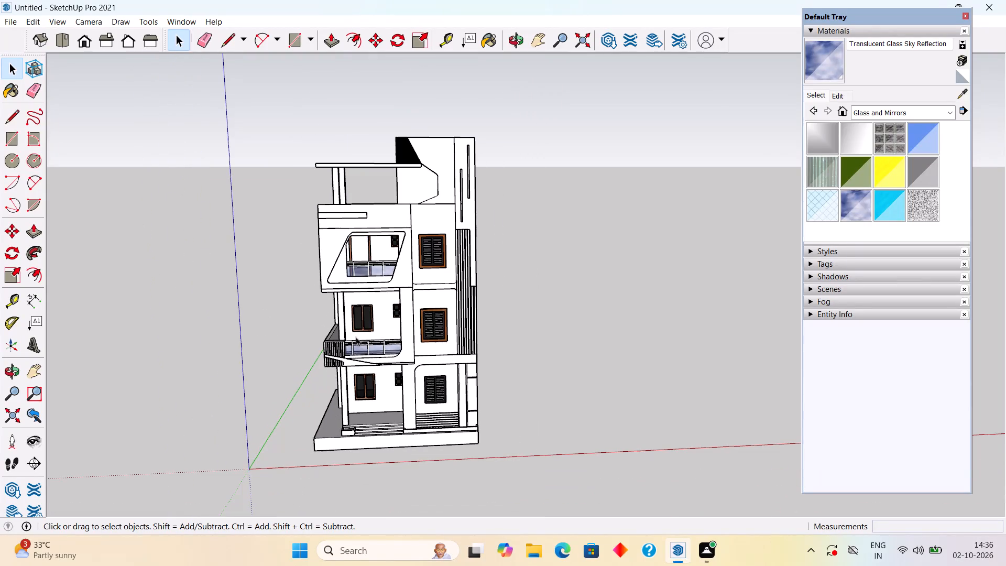
pyautogui.moveTo(450, 349); pyautogui.dragTo(389, 410, button='middle')
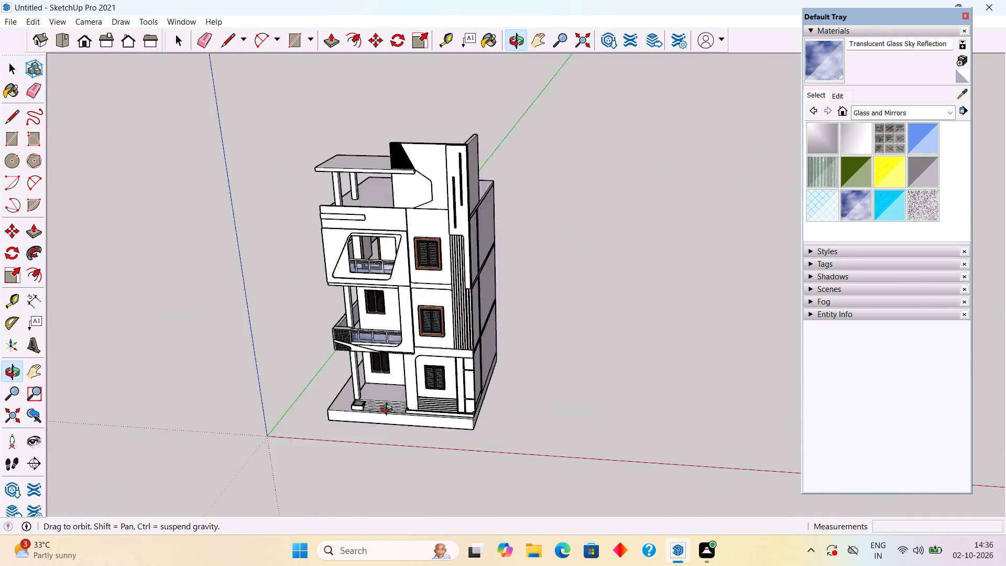
pyautogui.moveTo(389, 410); pyautogui.dragTo(665, 402, button='middle')
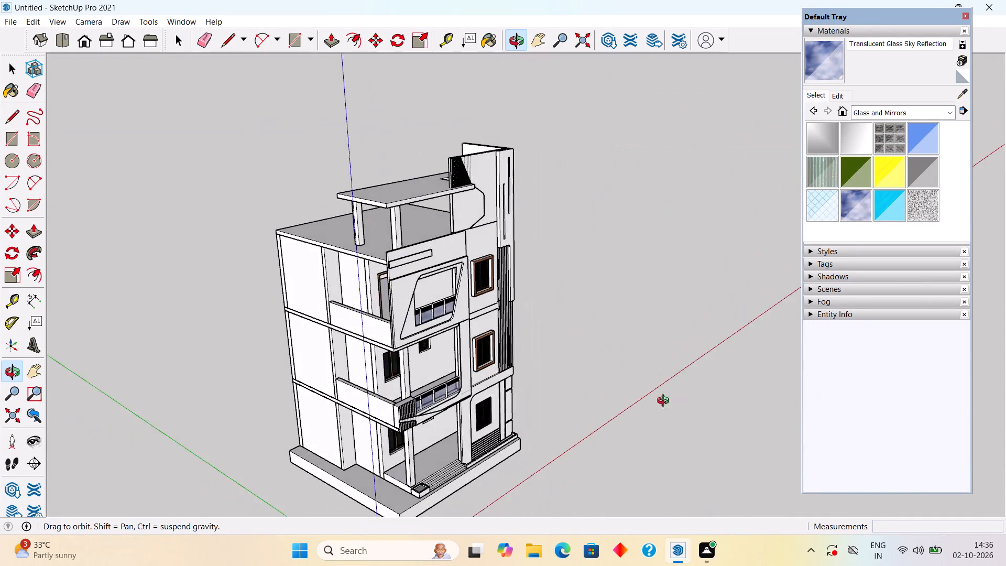
pyautogui.moveTo(665, 402); pyautogui.dragTo(574, 400, button='middle')
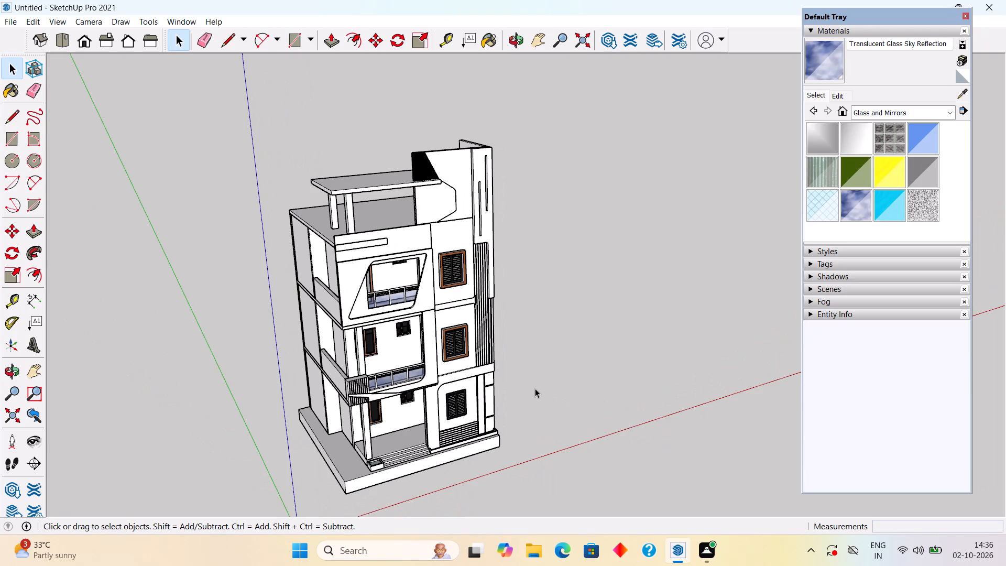
pyautogui.moveTo(400, 331); pyautogui.dragTo(277, 295, button='middle')
pyautogui.scroll(1, 358, 298)
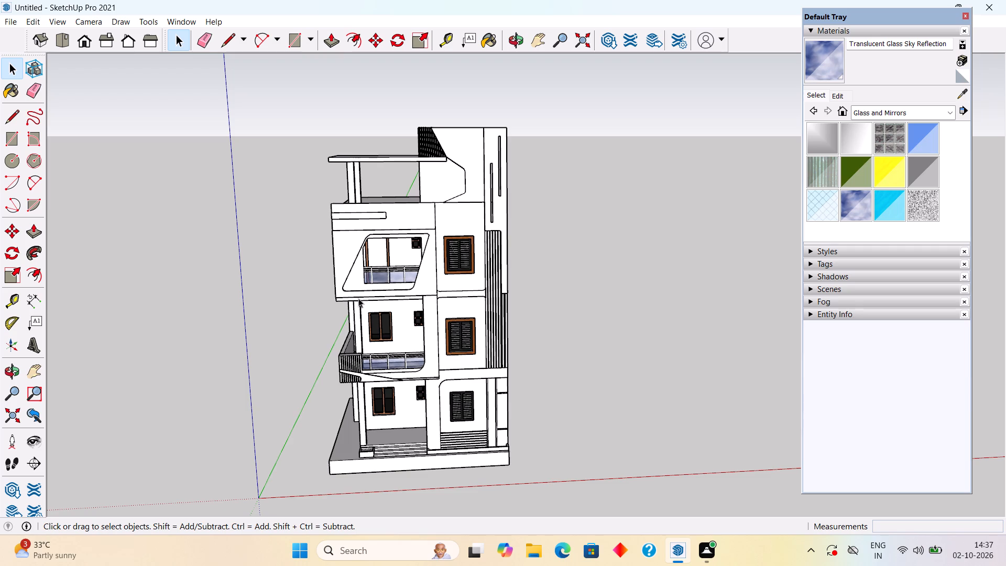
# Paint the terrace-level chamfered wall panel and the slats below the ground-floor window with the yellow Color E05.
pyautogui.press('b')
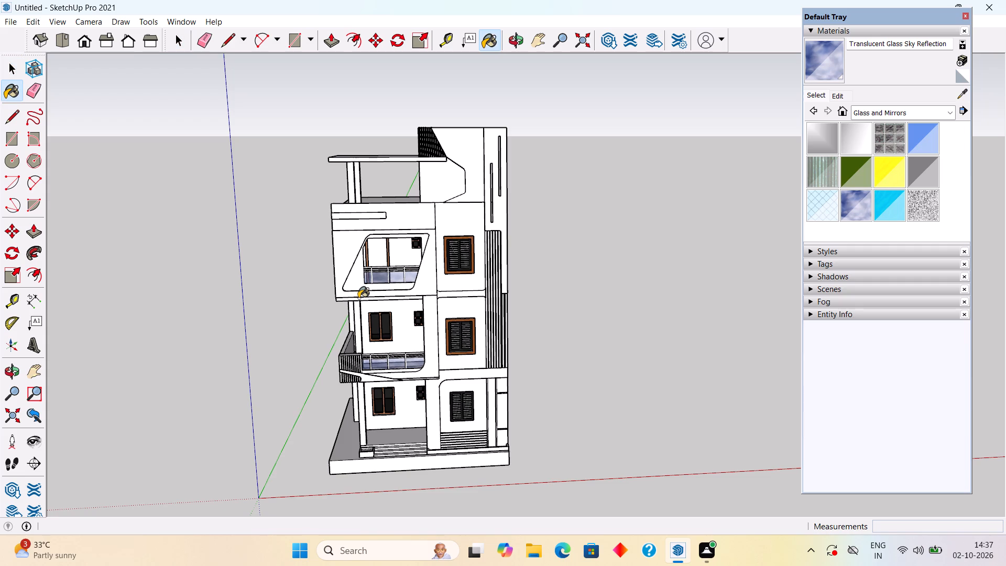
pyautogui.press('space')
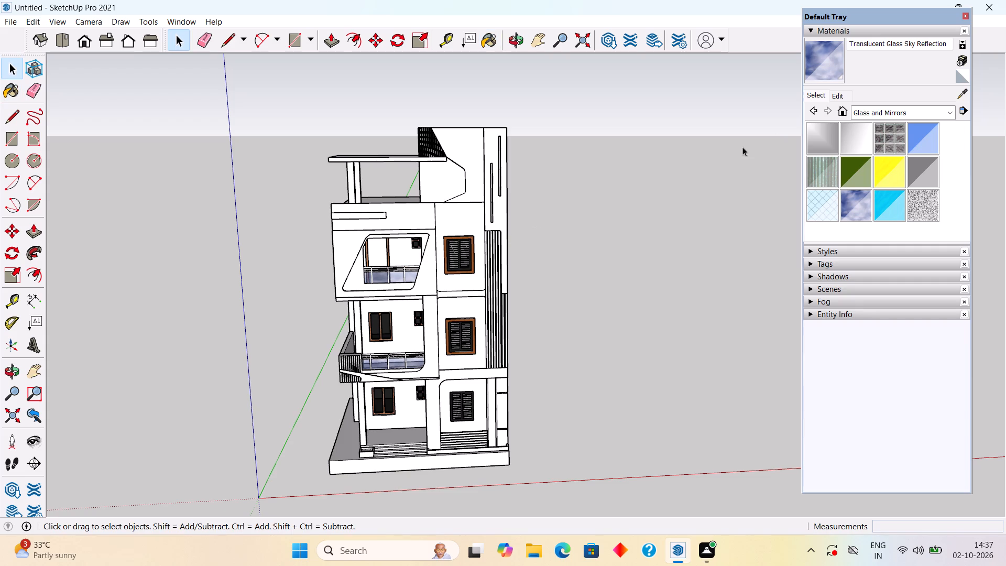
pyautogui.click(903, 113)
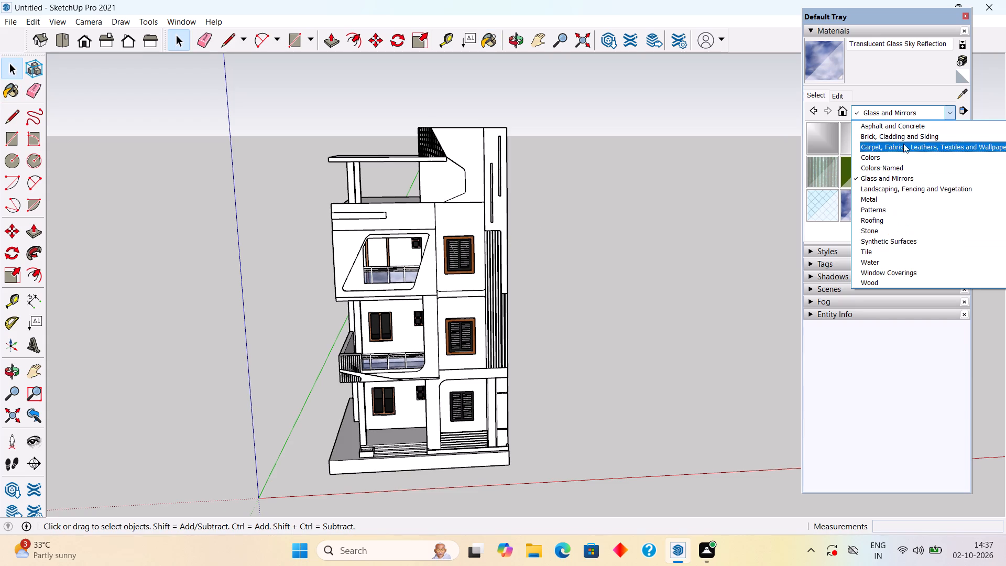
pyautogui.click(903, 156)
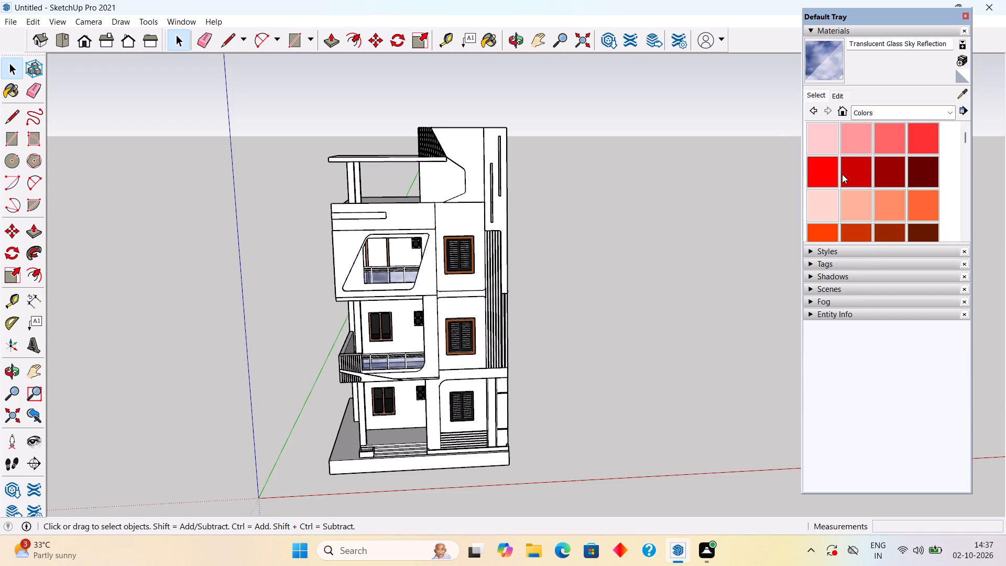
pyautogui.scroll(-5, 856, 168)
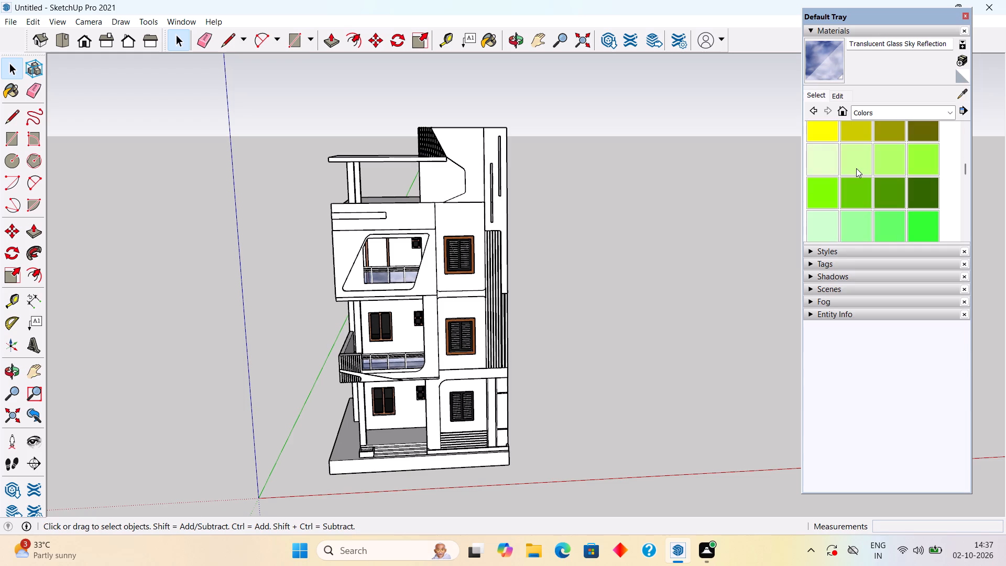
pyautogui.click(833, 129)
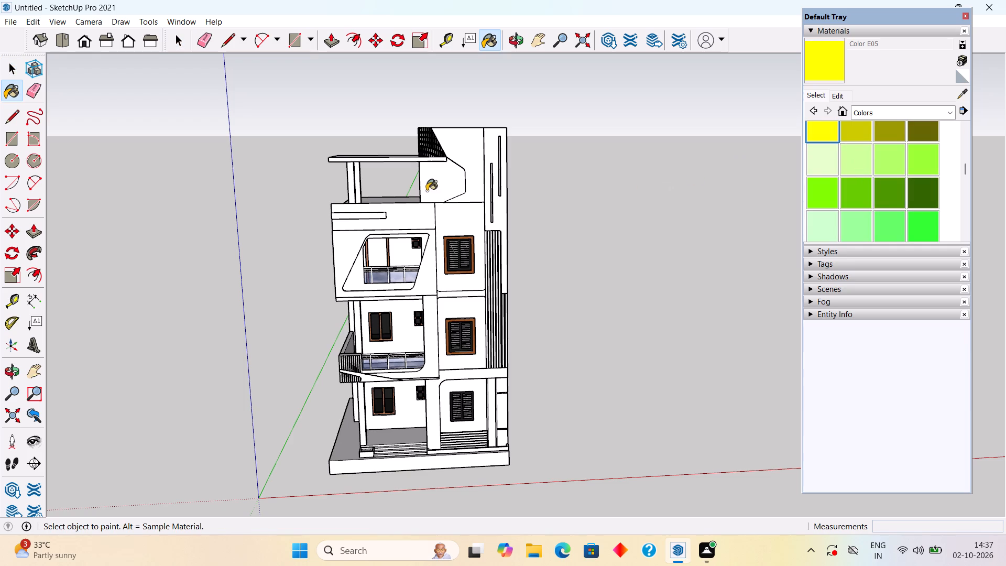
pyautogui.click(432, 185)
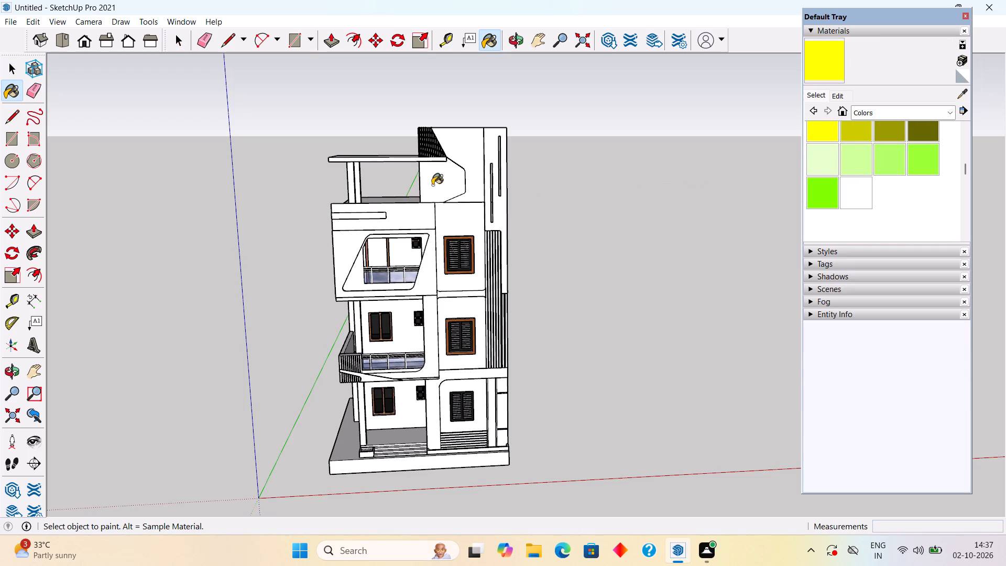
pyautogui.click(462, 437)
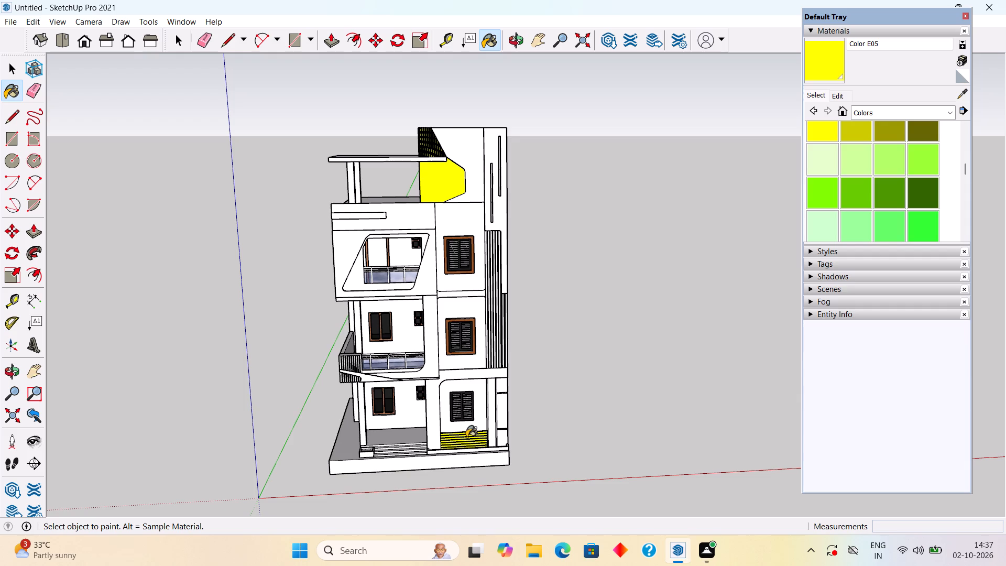
# Repaint the terrace-level chamfered wall panel and the ground-floor slats with the amber Color D05 from the Colors collection.
pyautogui.scroll(-2, 822, 167)
pyautogui.scroll(2, 822, 167)
pyautogui.scroll(-9, 822, 167)
pyautogui.scroll(1, 822, 167)
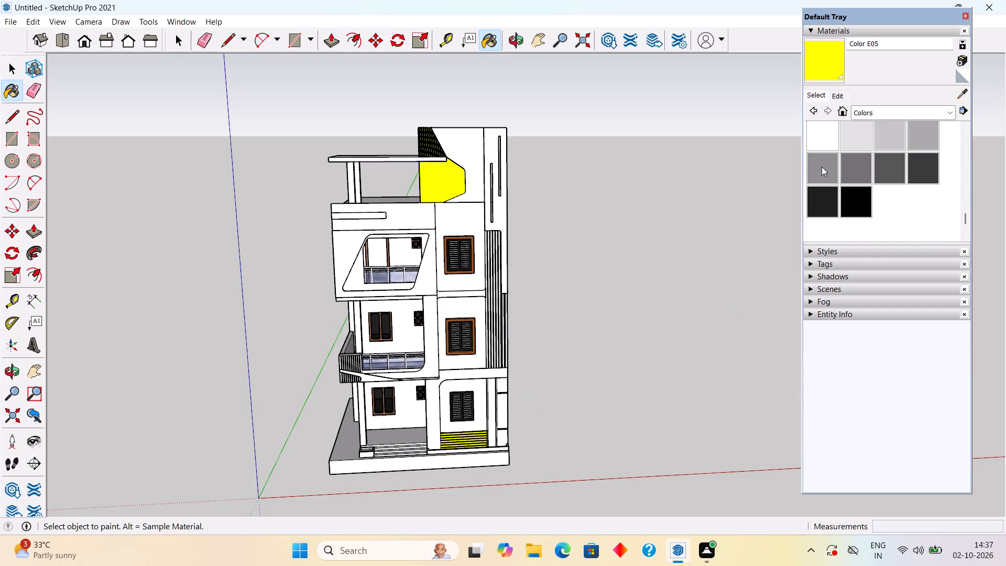
pyautogui.scroll(9, 822, 166)
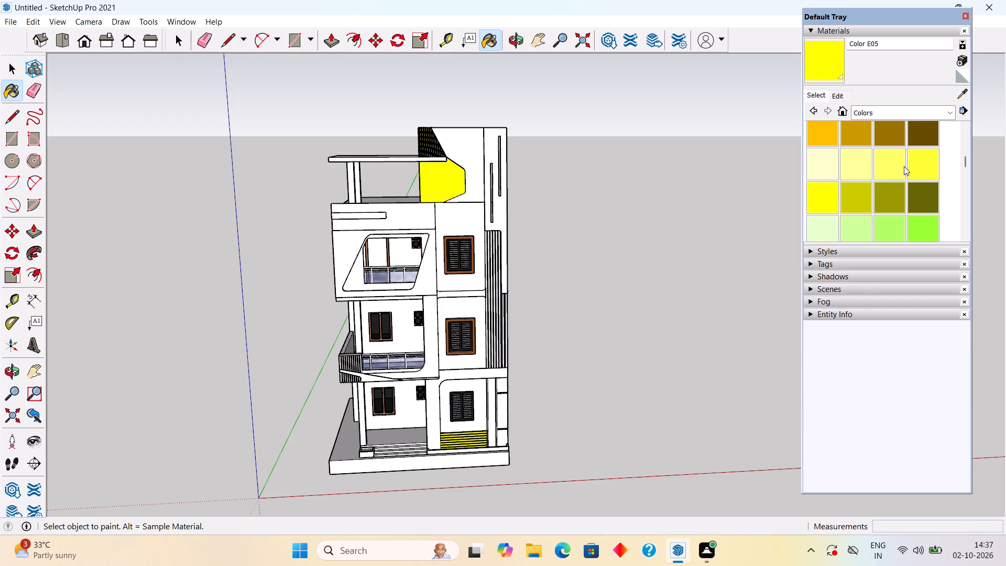
pyautogui.click(822, 133)
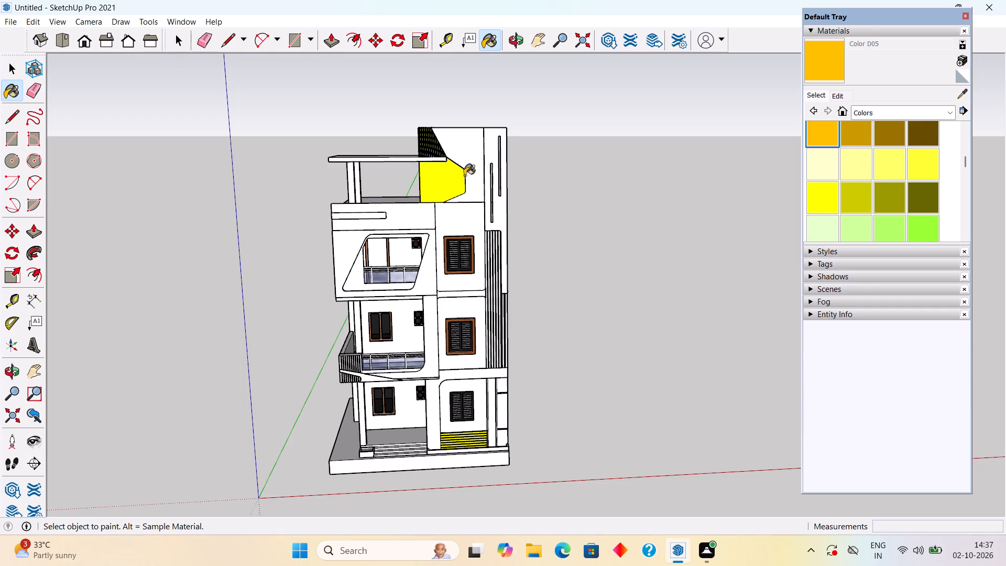
pyautogui.click(460, 181)
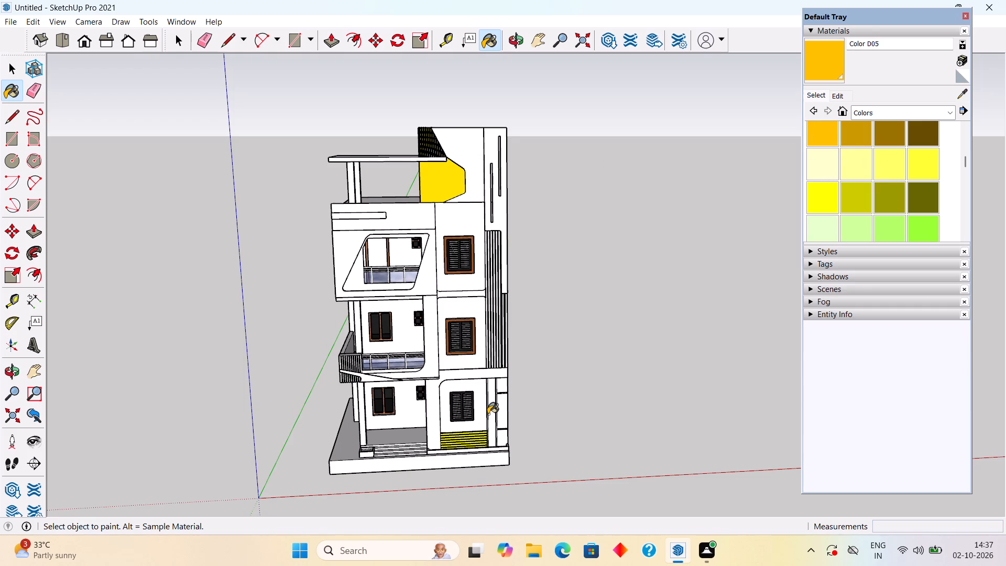
pyautogui.click(469, 440)
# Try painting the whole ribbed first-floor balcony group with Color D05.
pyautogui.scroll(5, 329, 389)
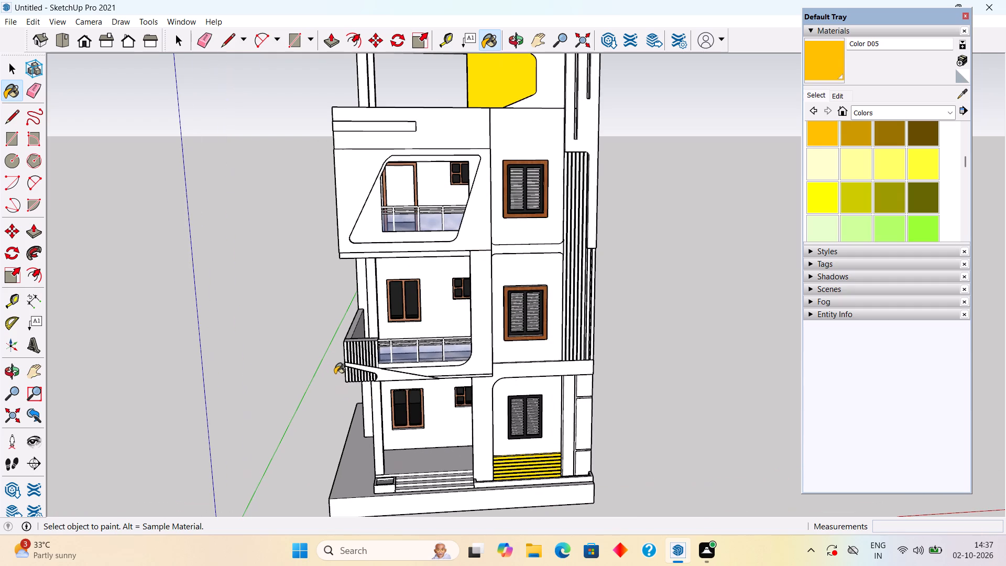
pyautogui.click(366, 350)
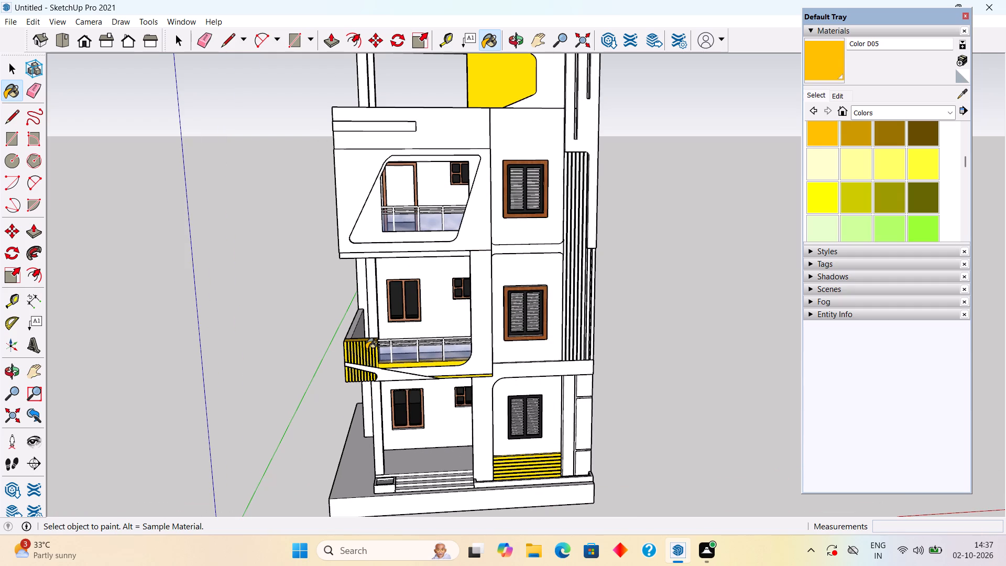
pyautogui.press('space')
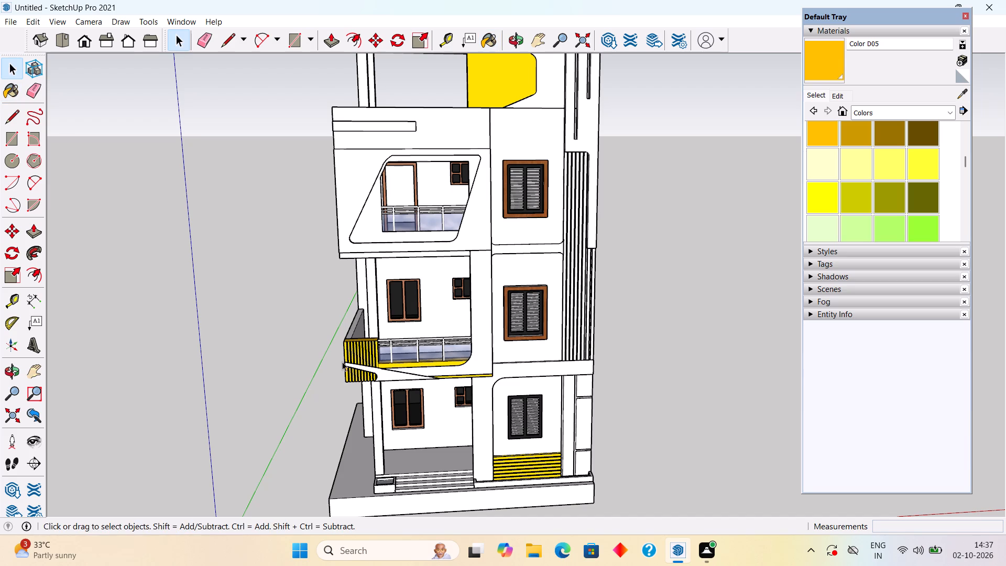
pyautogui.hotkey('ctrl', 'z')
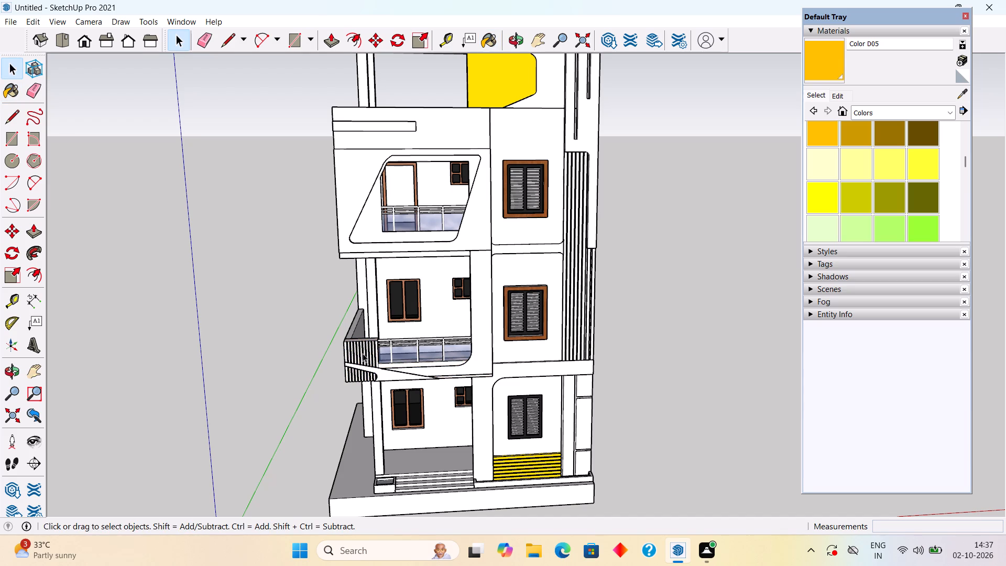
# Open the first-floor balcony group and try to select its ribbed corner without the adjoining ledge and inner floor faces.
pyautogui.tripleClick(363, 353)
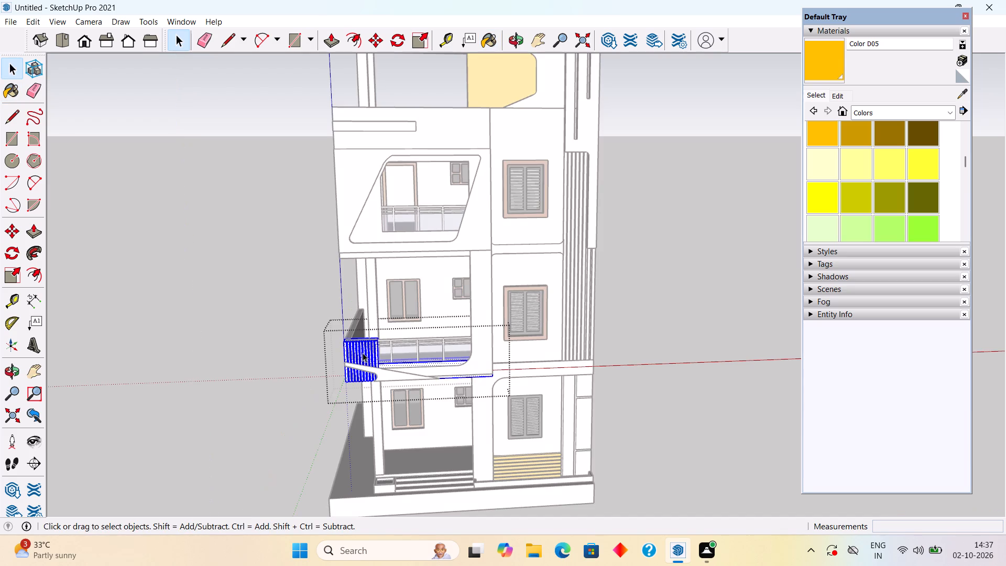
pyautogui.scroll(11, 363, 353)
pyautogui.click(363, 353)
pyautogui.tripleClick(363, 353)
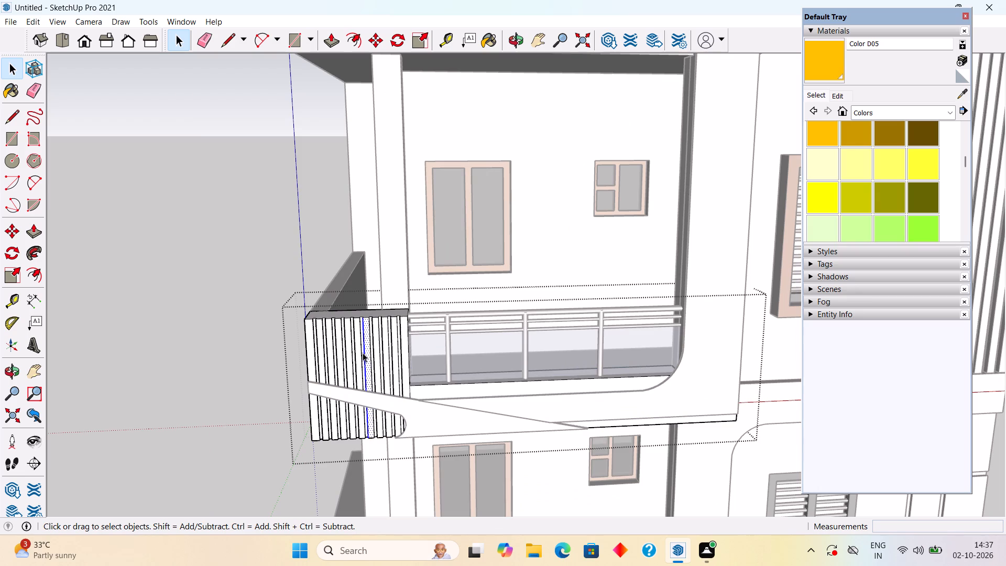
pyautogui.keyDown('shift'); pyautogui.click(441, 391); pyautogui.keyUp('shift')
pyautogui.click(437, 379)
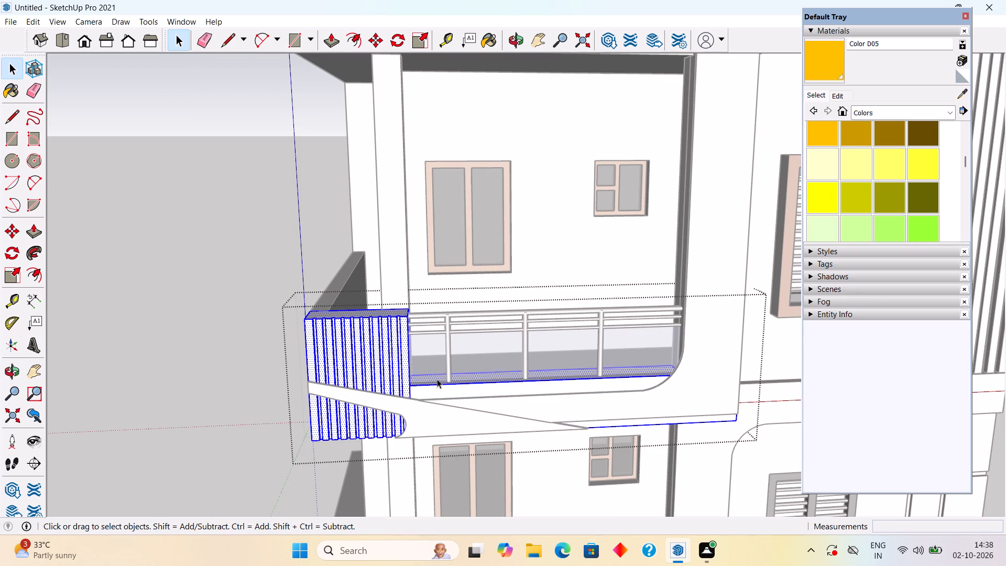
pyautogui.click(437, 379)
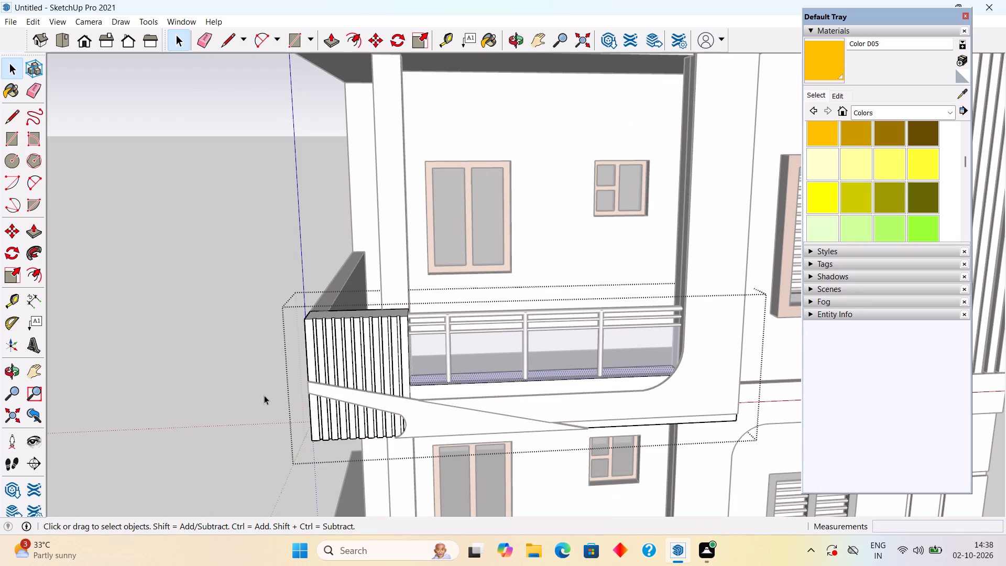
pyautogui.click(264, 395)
# Select the connected geometry inside the first-floor balcony group and exclude the front ledge and inner floor faces.
pyautogui.tripleClick(352, 364)
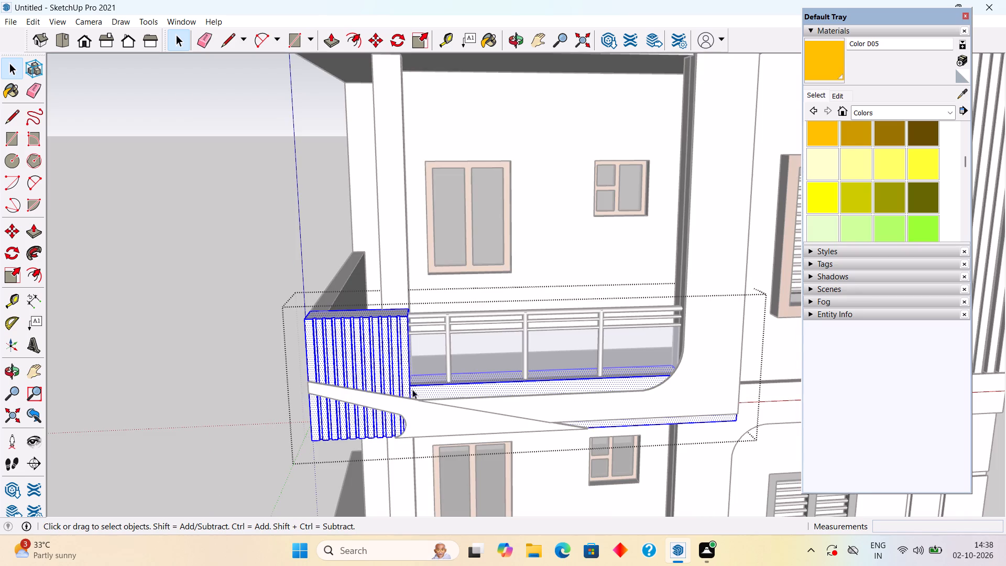
pyautogui.keyDown('shift'); pyautogui.click(432, 393); pyautogui.keyUp('shift')
pyautogui.keyDown('shift'); pyautogui.click(432, 377); pyautogui.keyUp('shift')
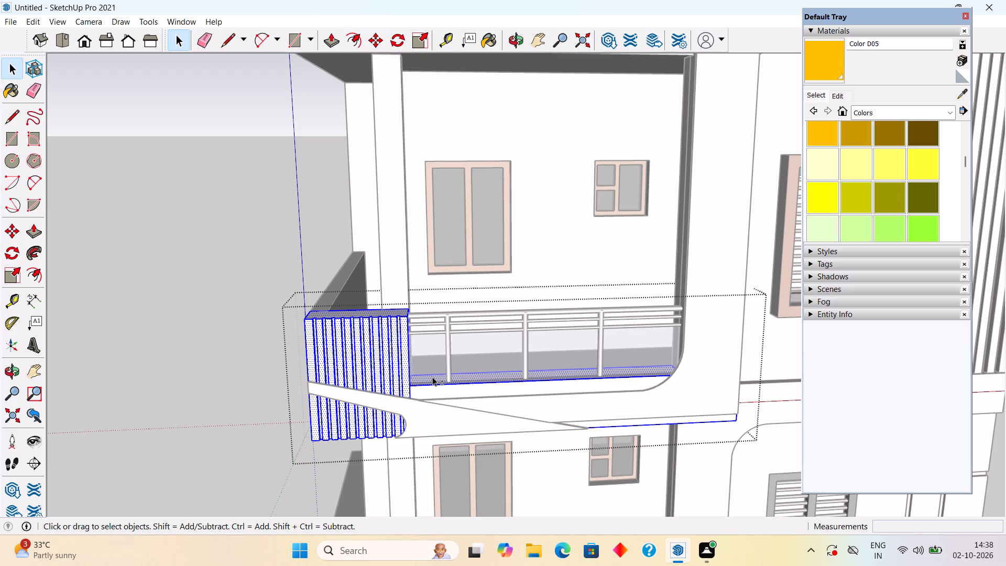
pyautogui.keyDown('shift'); pyautogui.moveTo(438, 379); pyautogui.dragTo(438, 424, button='middle'); pyautogui.keyUp('shift')
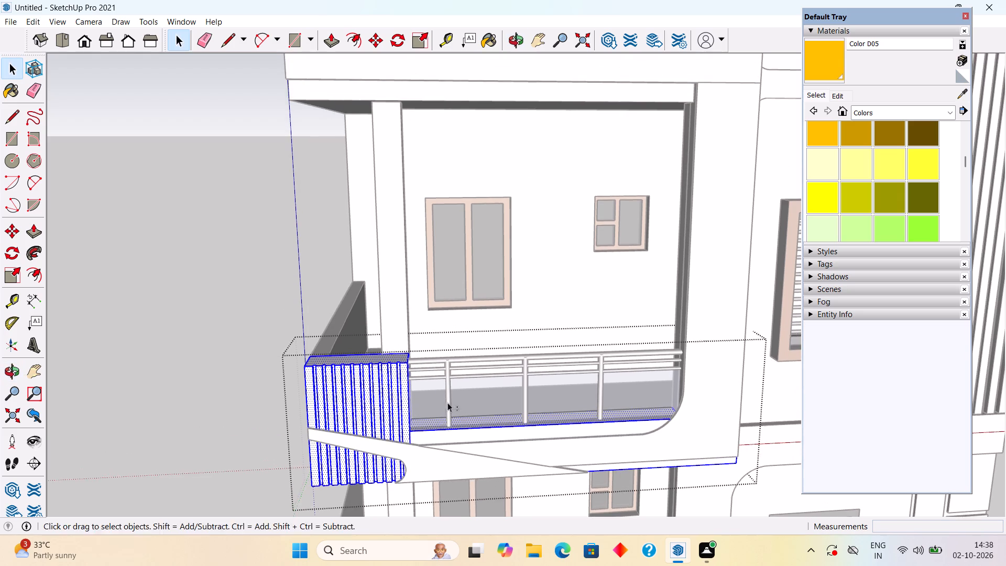
pyautogui.keyDown('shift'); pyautogui.moveTo(449, 398); pyautogui.dragTo(443, 465, button='middle'); pyautogui.keyUp('shift')
pyautogui.keyDown('shift'); pyautogui.click(468, 486); pyautogui.keyUp('shift')
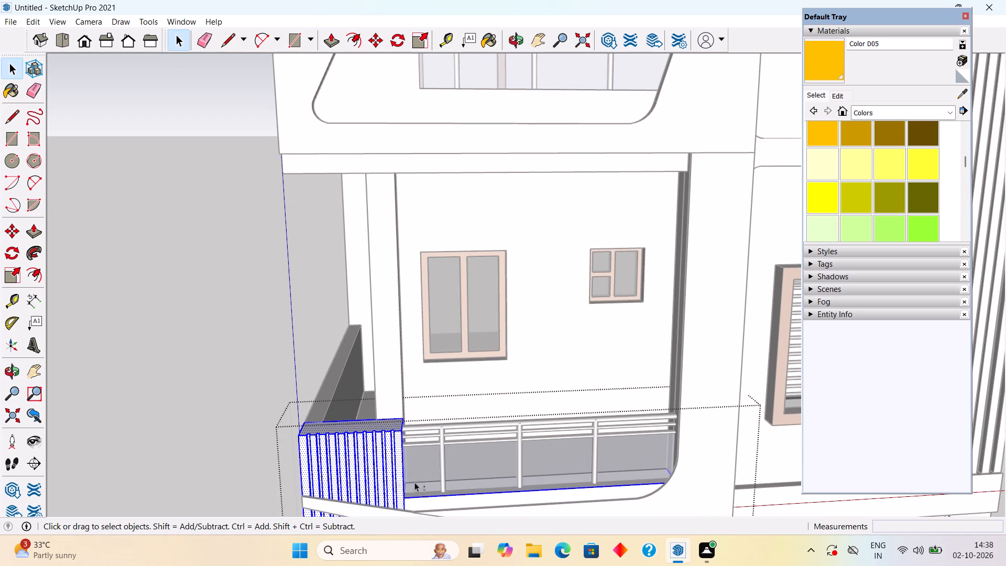
# Exclude the balcony's thin far-end face and its long underside strip from the selection.
pyautogui.keyDown('shift'); pyautogui.scroll(-3, 367, 499); pyautogui.keyUp('shift')
pyautogui.keyDown('shift'); pyautogui.scroll(-6, 368, 453); pyautogui.keyUp('shift')
pyautogui.keyDown('shift'); pyautogui.moveTo(396, 440); pyautogui.dragTo(323, 253, button='middle'); pyautogui.keyUp('shift')
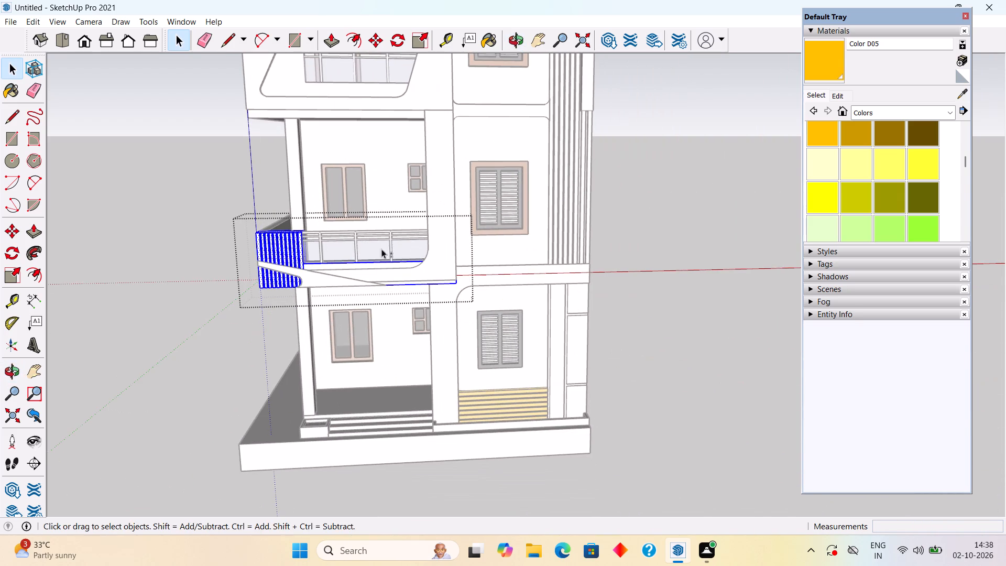
pyautogui.moveTo(533, 235); pyautogui.dragTo(250, 310, button='middle')
pyautogui.scroll(7, 417, 261)
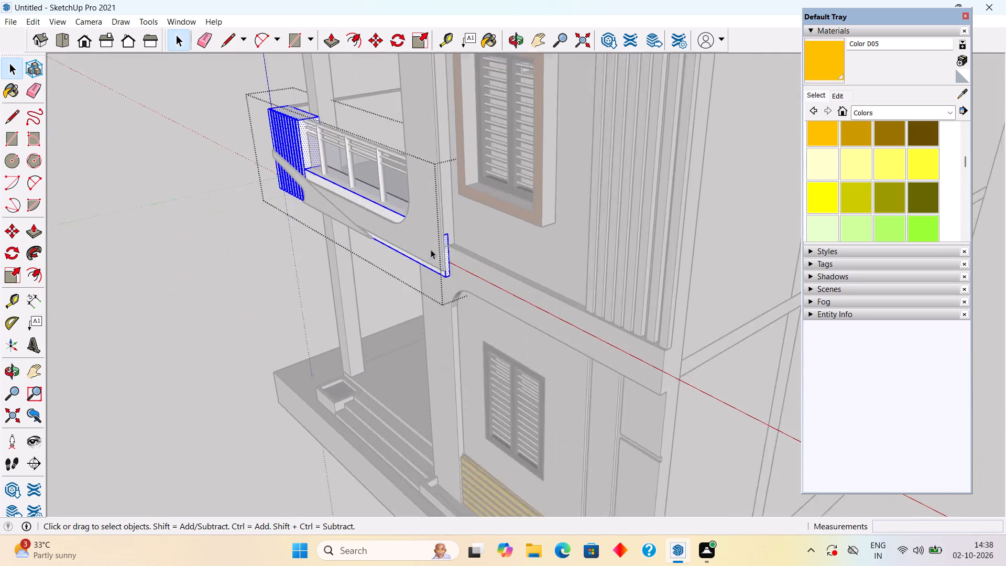
pyautogui.scroll(7, 431, 249)
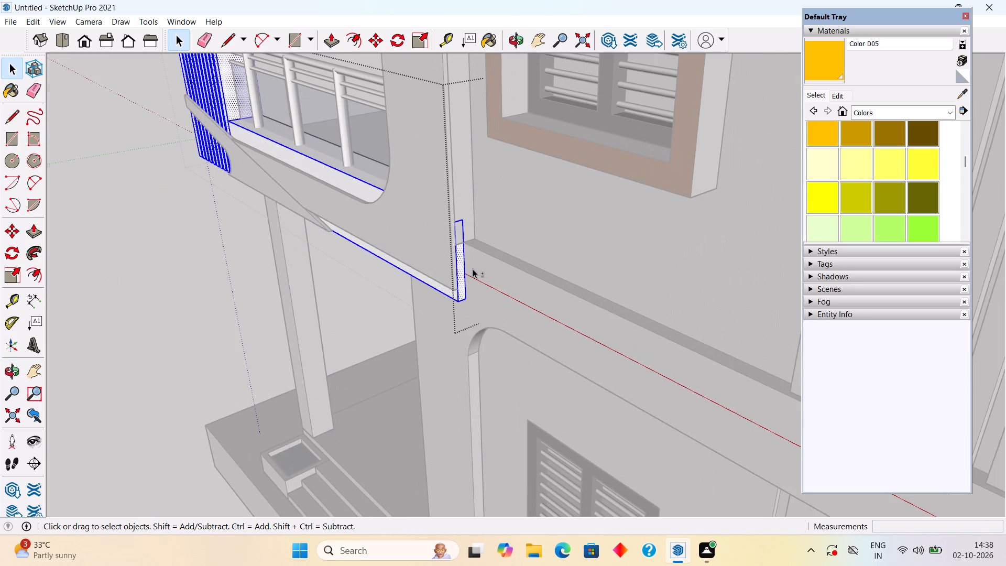
pyautogui.keyDown('shift'); pyautogui.click(462, 280); pyautogui.keyUp('shift')
pyautogui.keyDown('shift'); pyautogui.moveTo(398, 302); pyautogui.dragTo(428, 164, button='middle'); pyautogui.keyUp('shift')
pyautogui.keyDown('shift'); pyautogui.scroll(-5, 428, 166); pyautogui.keyUp('shift')
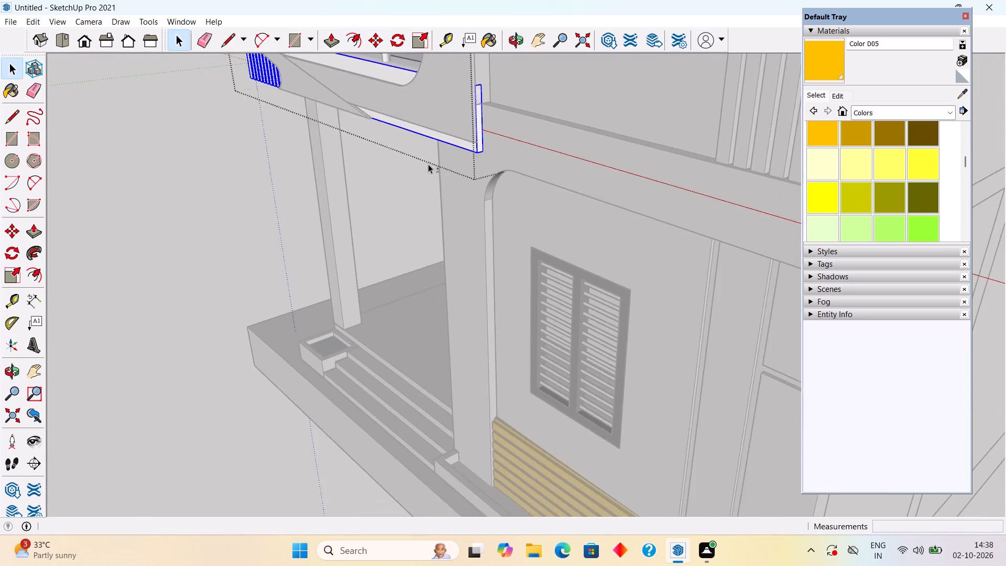
pyautogui.keyDown('shift'); pyautogui.scroll(-4, 428, 164); pyautogui.keyUp('shift')
pyautogui.scroll(-8, 418, 432)
pyautogui.moveTo(359, 321); pyautogui.dragTo(403, 168, button='middle')
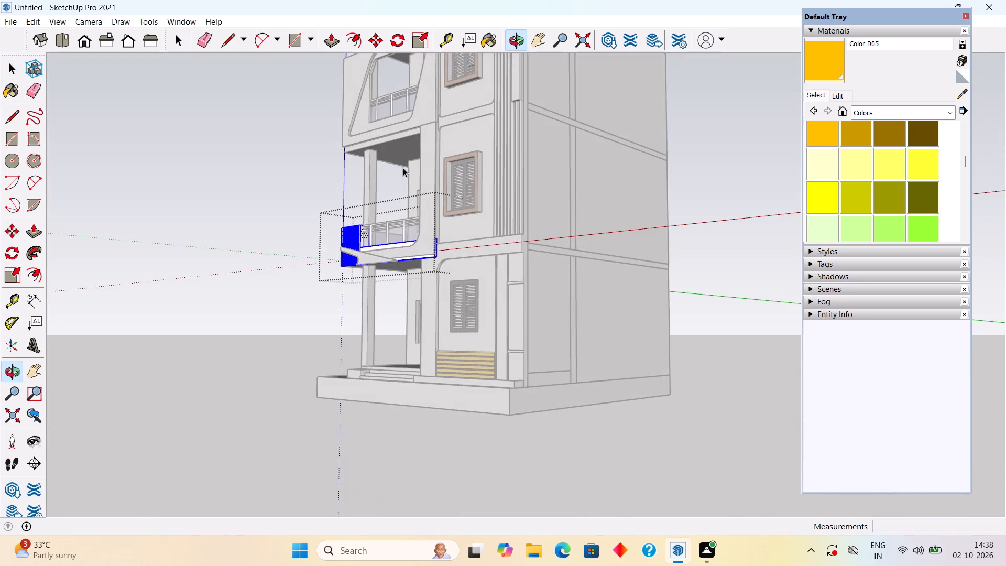
pyautogui.moveTo(332, 309); pyautogui.dragTo(366, 160, button='middle')
pyautogui.scroll(15, 380, 254)
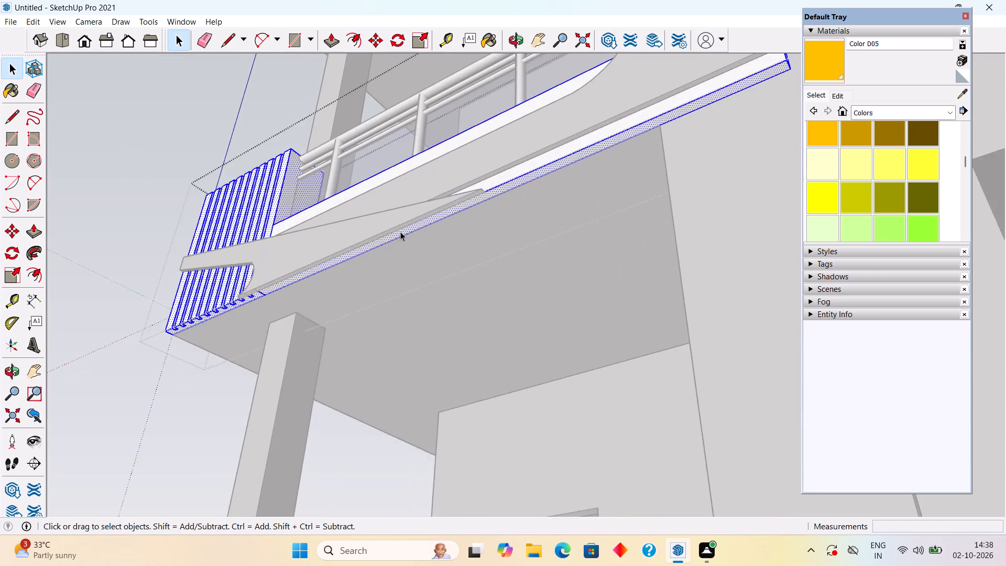
pyautogui.scroll(4, 400, 232)
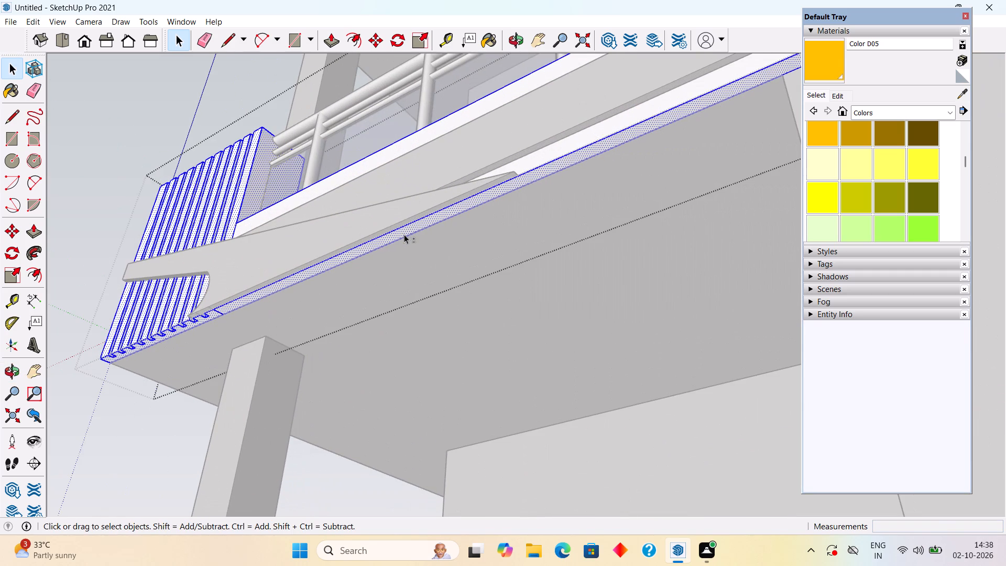
pyautogui.keyDown('shift'); pyautogui.click(404, 233); pyautogui.keyUp('shift')
# Exclude the ribbed corner block's inner end face and plain outer side face from the selection.
pyautogui.keyDown('shift'); pyautogui.moveTo(348, 198); pyautogui.dragTo(427, 303, button='middle'); pyautogui.keyUp('shift')
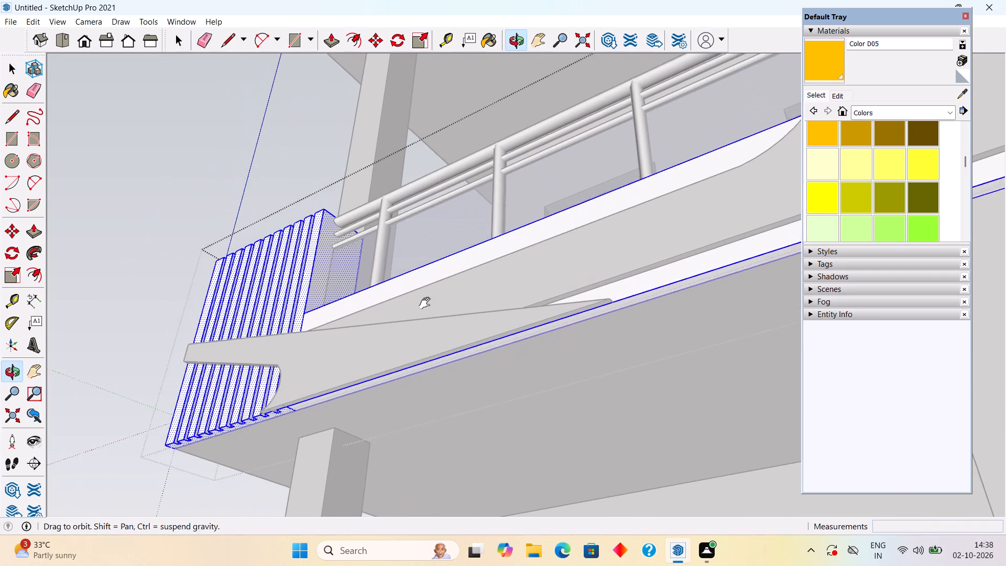
pyautogui.keyDown('shift'); pyautogui.moveTo(427, 303); pyautogui.dragTo(428, 304, button='middle'); pyautogui.keyUp('shift')
pyautogui.moveTo(364, 256); pyautogui.dragTo(458, 517, button='middle')
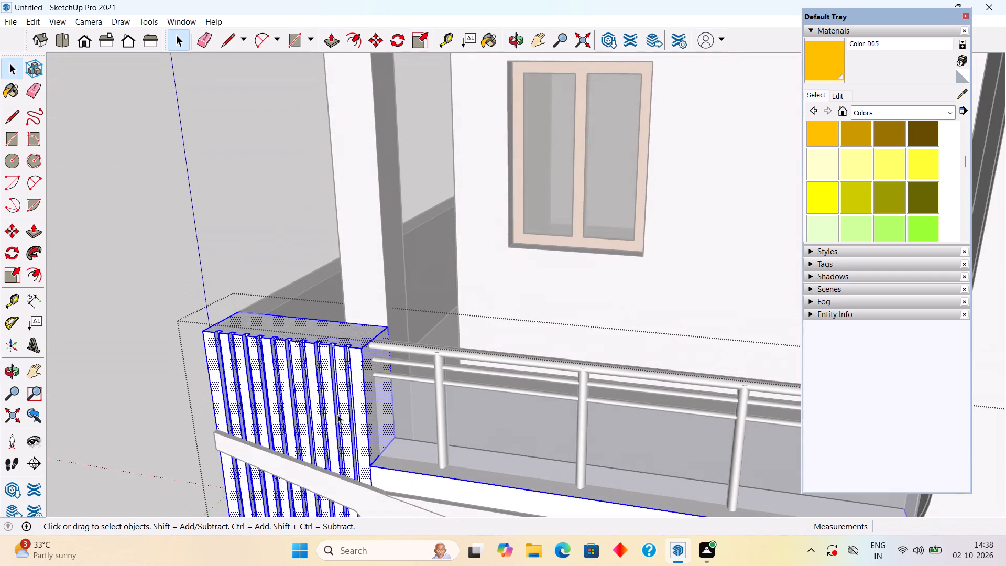
pyautogui.keyDown('shift'); pyautogui.click(375, 389); pyautogui.keyUp('shift')
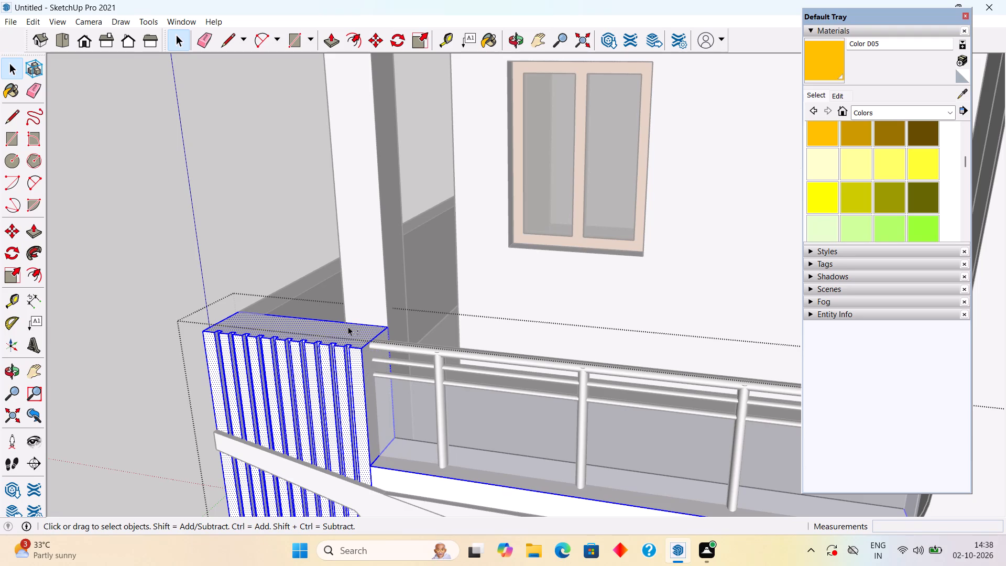
pyautogui.moveTo(352, 322); pyautogui.dragTo(477, 328, button='middle')
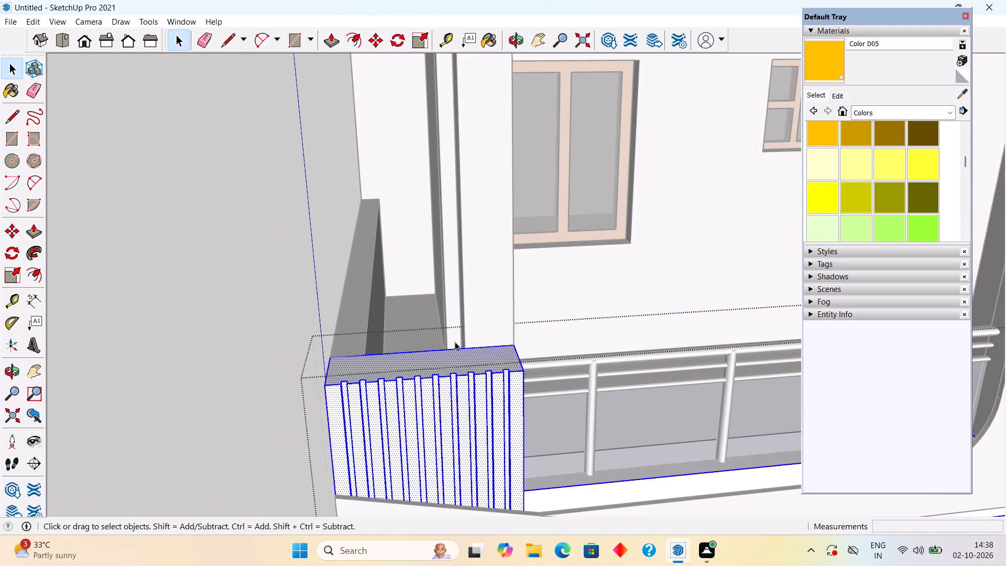
pyautogui.scroll(-3, 449, 346)
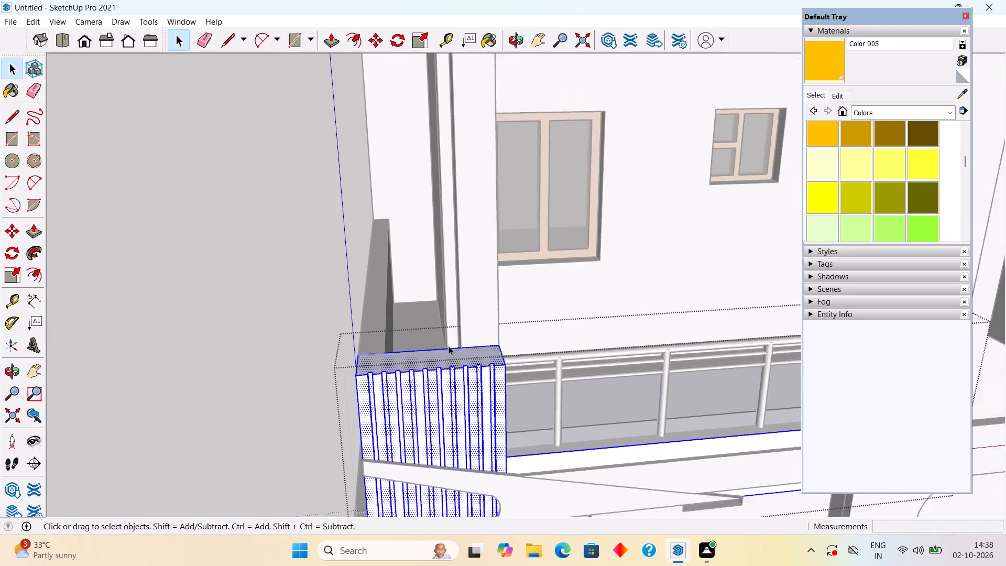
pyautogui.scroll(-4, 449, 346)
pyautogui.moveTo(456, 373); pyautogui.dragTo(659, 270, button='middle')
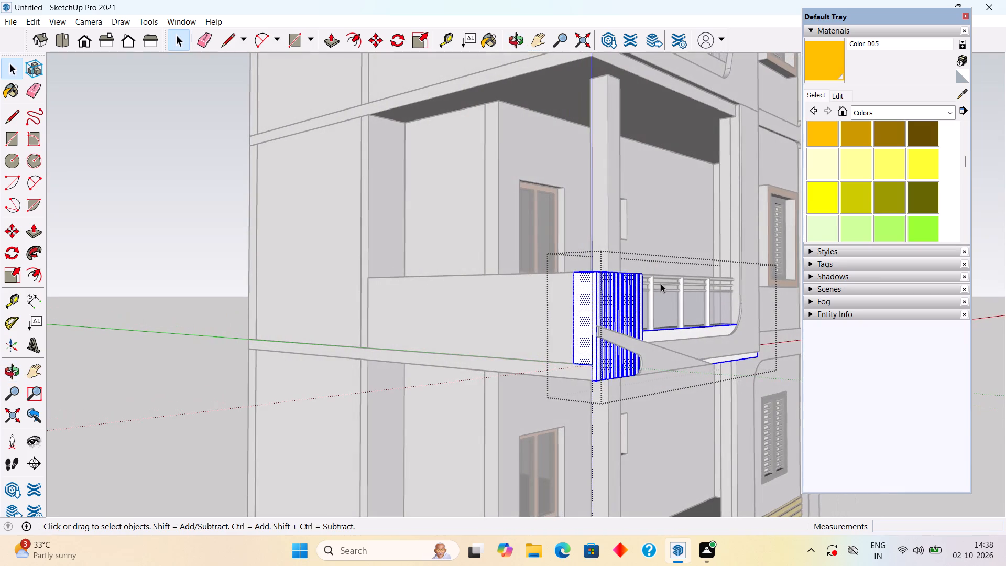
pyautogui.keyDown('shift'); pyautogui.click(578, 335); pyautogui.keyUp('shift')
pyautogui.keyDown('shift'); pyautogui.moveTo(577, 312); pyautogui.dragTo(445, 335, button='middle'); pyautogui.keyUp('shift')
# Paint the selected ribbed corner of the first-floor balcony with Color D05 and close the group.
pyautogui.click(819, 67)
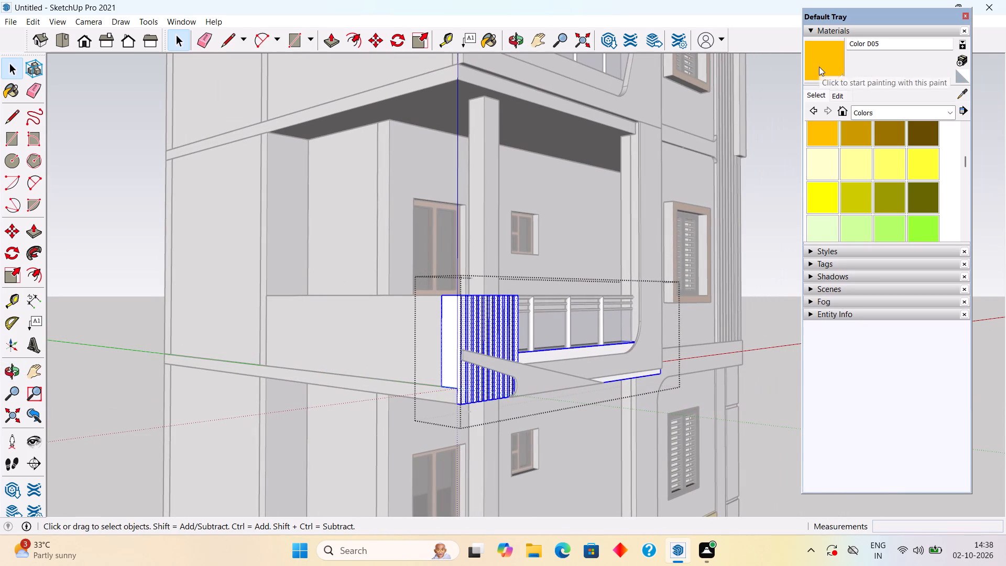
pyautogui.click(496, 333)
pyautogui.scroll(-5, 496, 333)
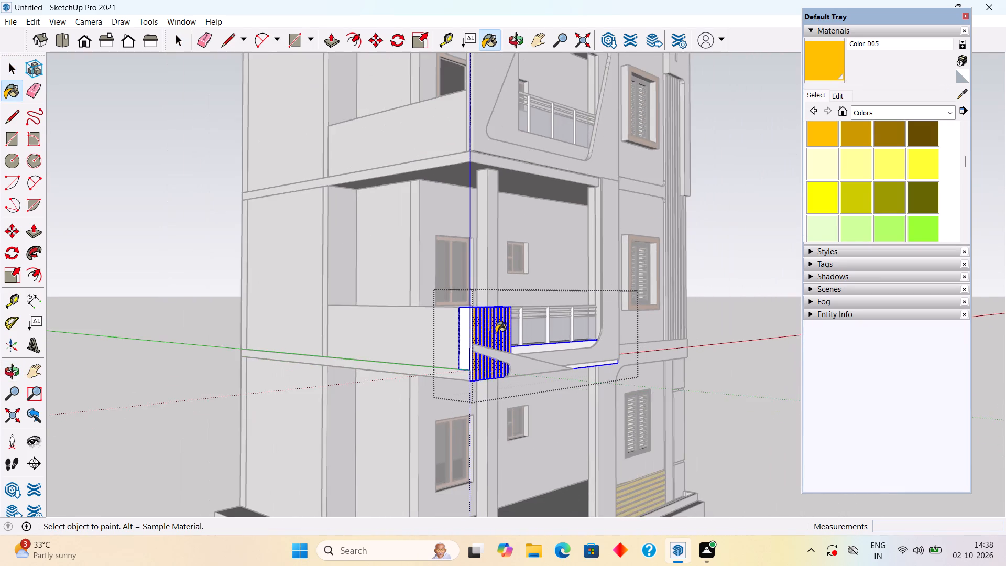
pyautogui.moveTo(505, 332); pyautogui.dragTo(315, 495, button='middle')
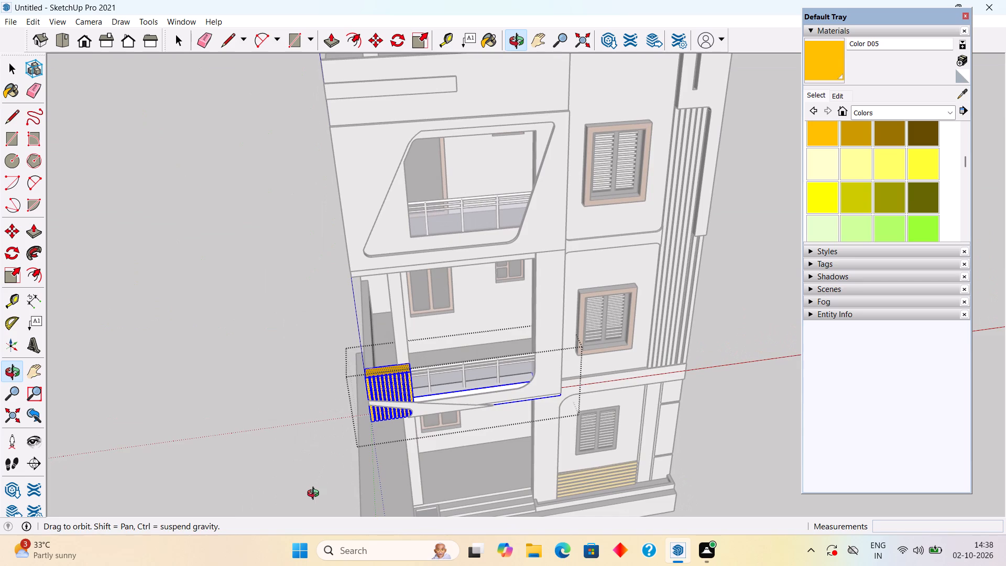
pyautogui.moveTo(315, 495); pyautogui.dragTo(316, 495, button='middle')
pyautogui.press('space')
pyautogui.click(269, 399)
# Draw a rectangle covering the top of the amber ribbed balcony corner, from its back outer corner to its front inner corner.
pyautogui.scroll(-4, 270, 399)
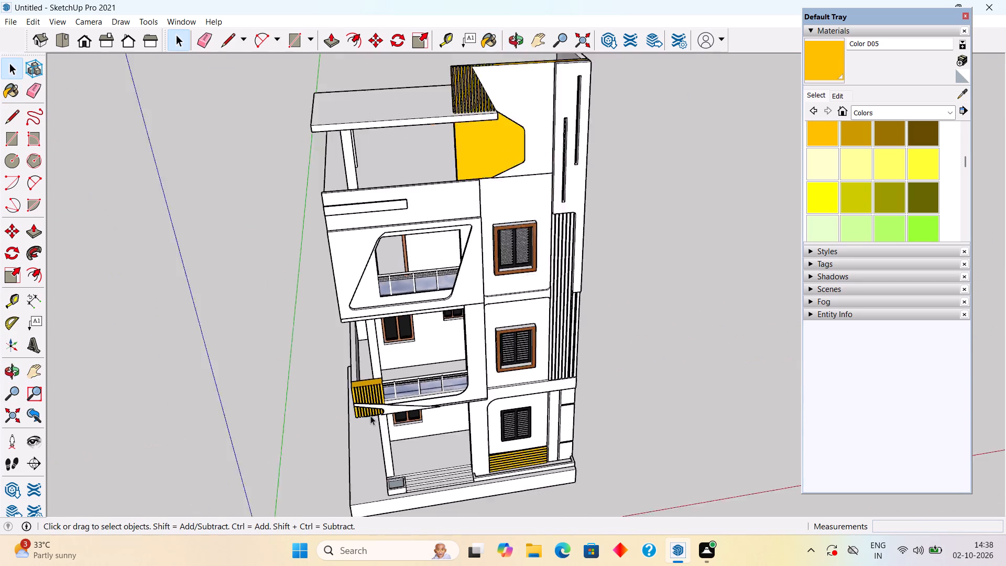
pyautogui.scroll(-1, 370, 416)
pyautogui.moveTo(385, 376); pyautogui.dragTo(485, 447, button='middle')
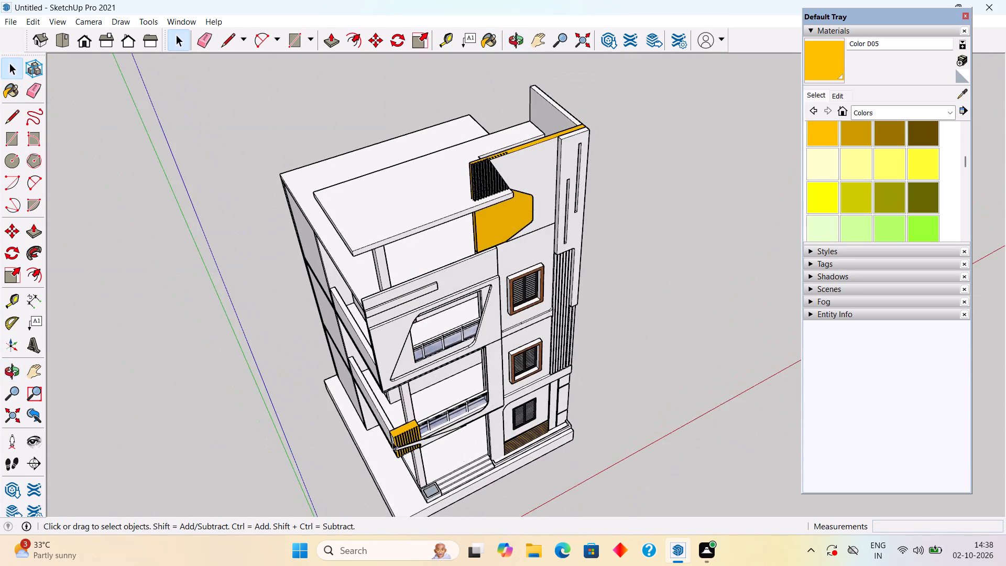
pyautogui.scroll(6, 347, 415)
pyautogui.scroll(4, 506, 474)
pyautogui.moveTo(420, 450); pyautogui.dragTo(415, 408, button='middle')
pyautogui.scroll(3, 433, 453)
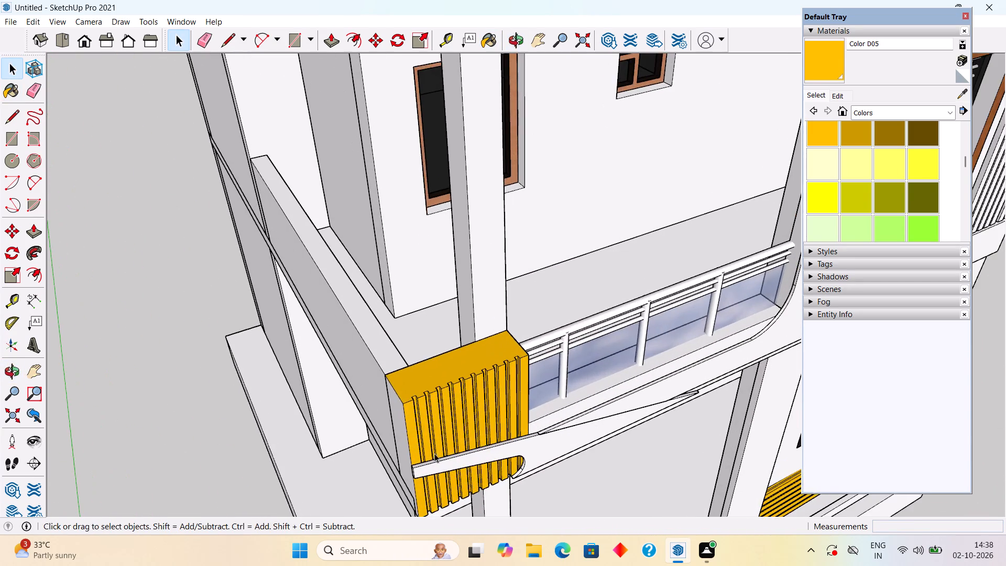
pyautogui.moveTo(439, 399); pyautogui.dragTo(428, 434, button='middle')
pyautogui.press('r')
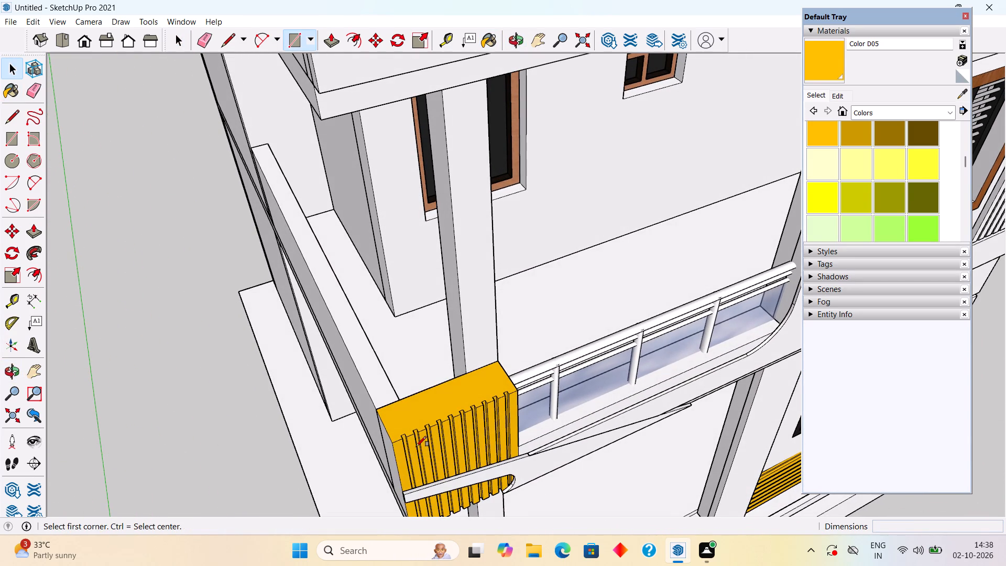
pyautogui.click(377, 407)
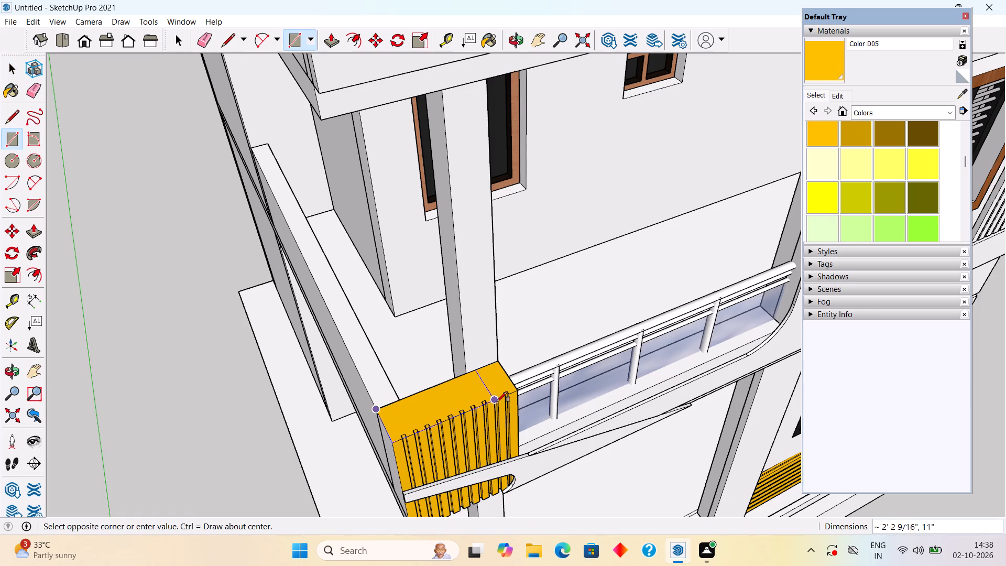
pyautogui.click(518, 391)
pyautogui.press('space')
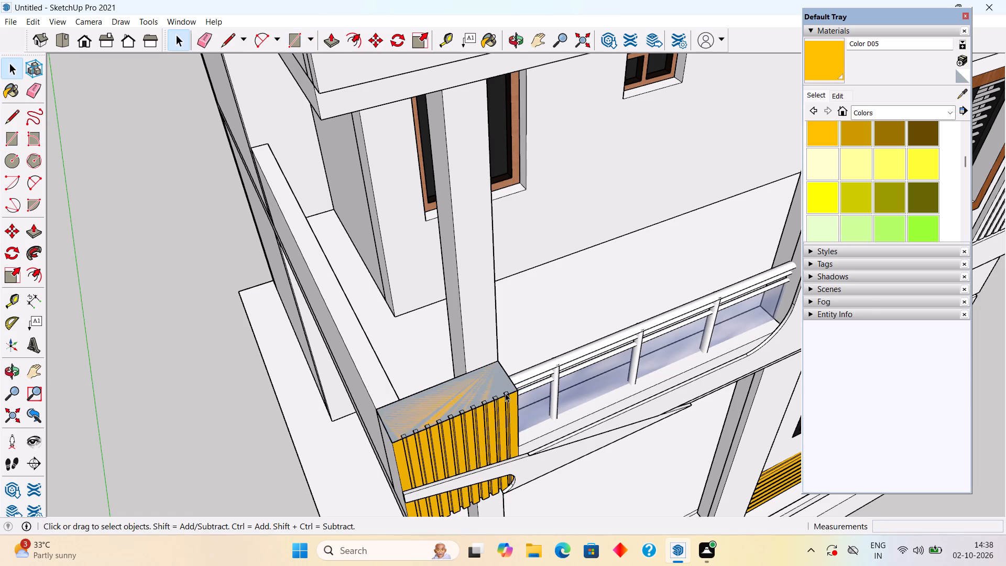
# Push/Pull the new top rectangle up 1" into a thin cap slab.
pyautogui.press('p')
pyautogui.click(492, 387)
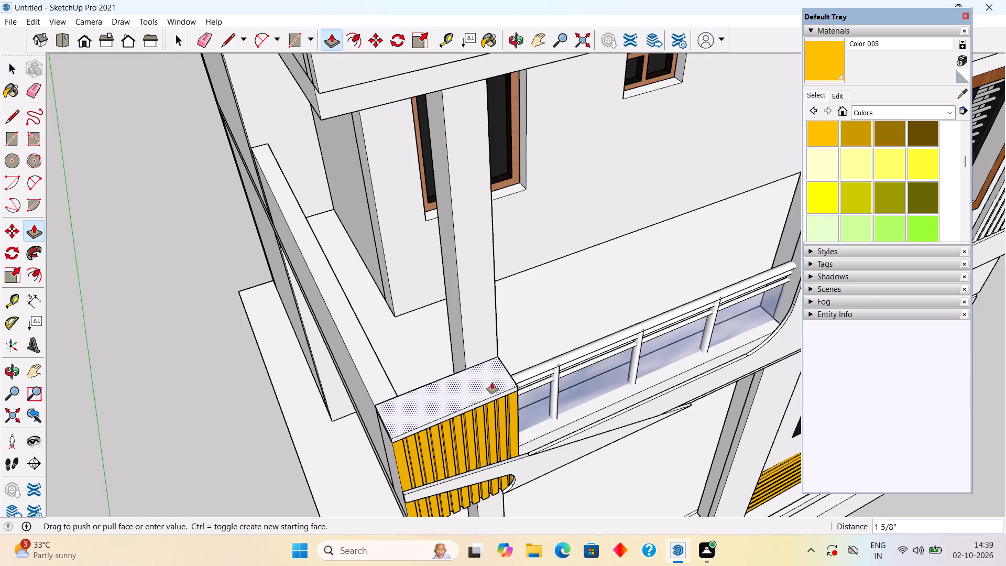
pyautogui.write('1"')
pyautogui.press('Return')
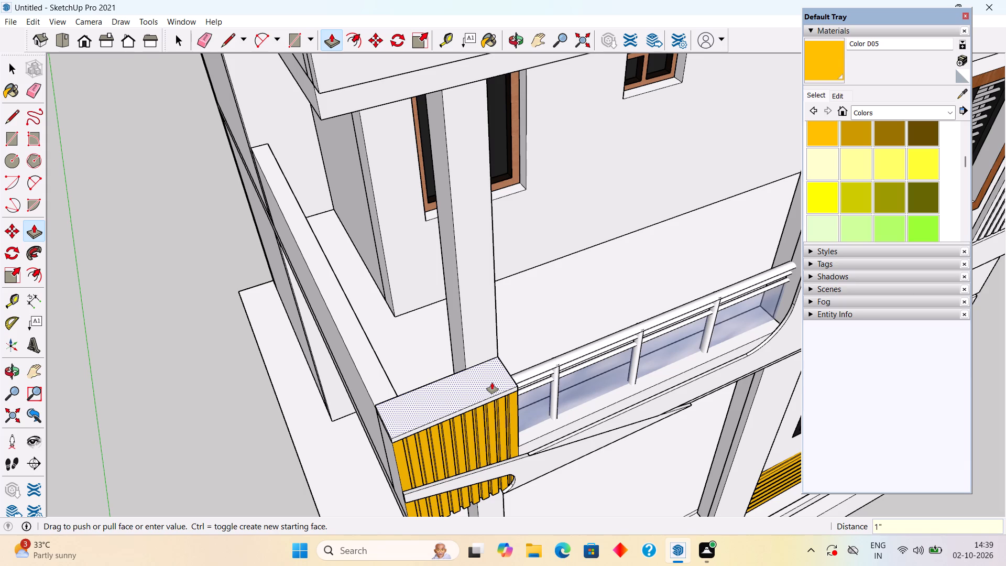
# Push/Pull the cap slab's front edge and outer side edge outward 1" each to form an overhang.
pyautogui.moveTo(495, 384); pyautogui.dragTo(465, 313, button='middle')
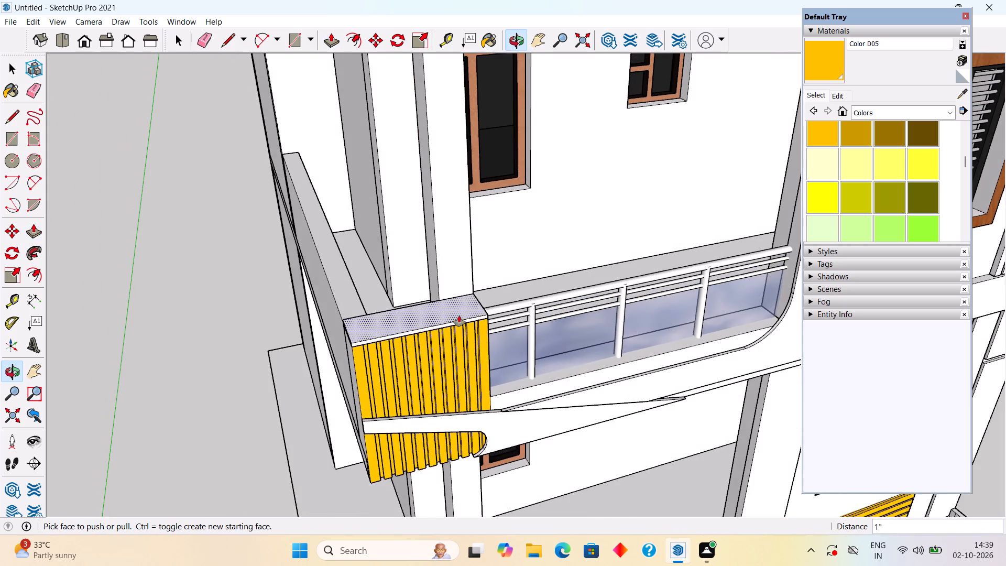
pyautogui.scroll(3, 457, 322)
pyautogui.click(458, 321)
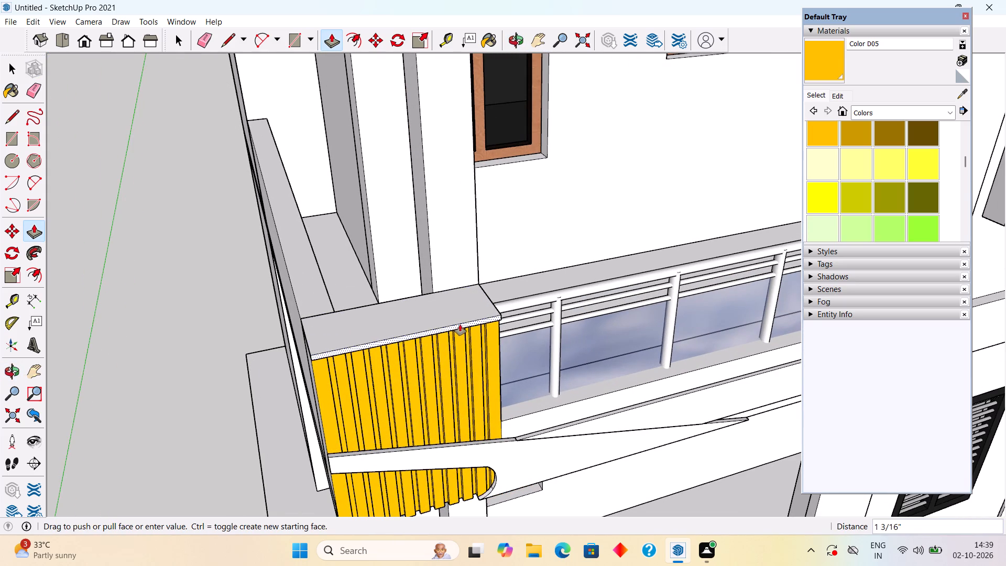
pyautogui.write('1"')
pyautogui.press('Return')
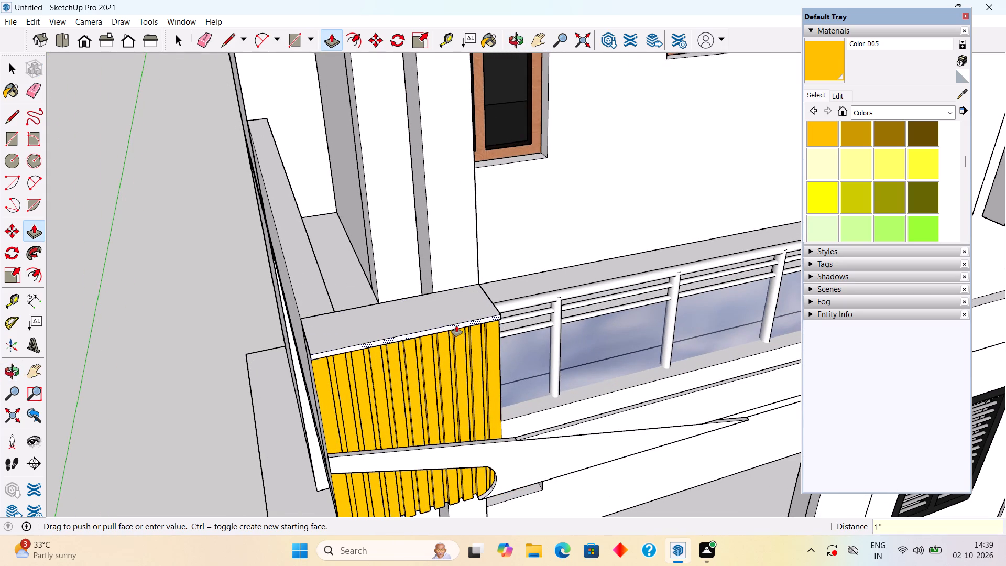
pyautogui.moveTo(290, 341); pyautogui.dragTo(381, 320, button='middle')
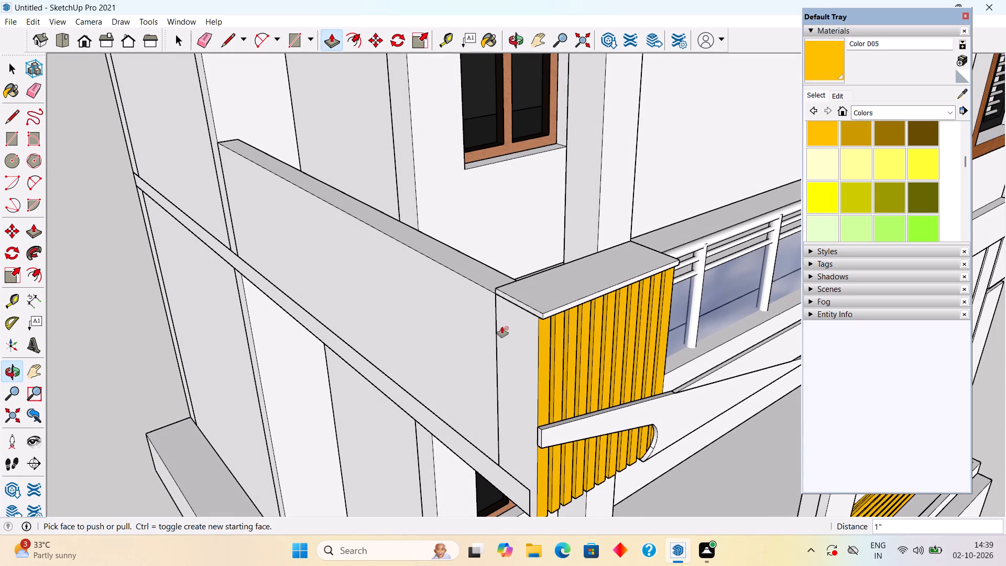
pyautogui.click(522, 303)
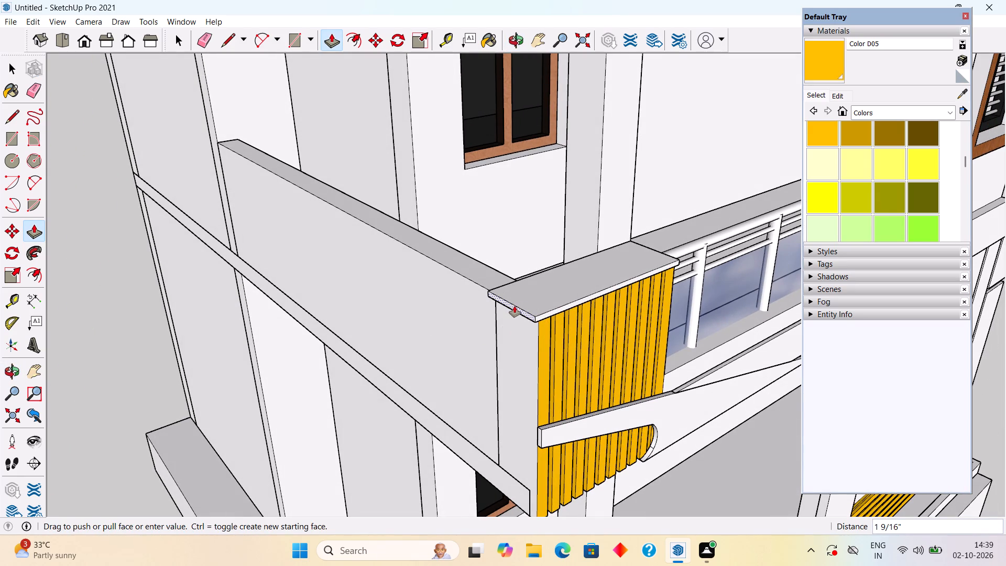
pyautogui.write('1"')
pyautogui.press('Return')
pyautogui.press('space')
# Make the thin cap slab on the amber ribbed balcony corner into a group.
pyautogui.scroll(1, 515, 306)
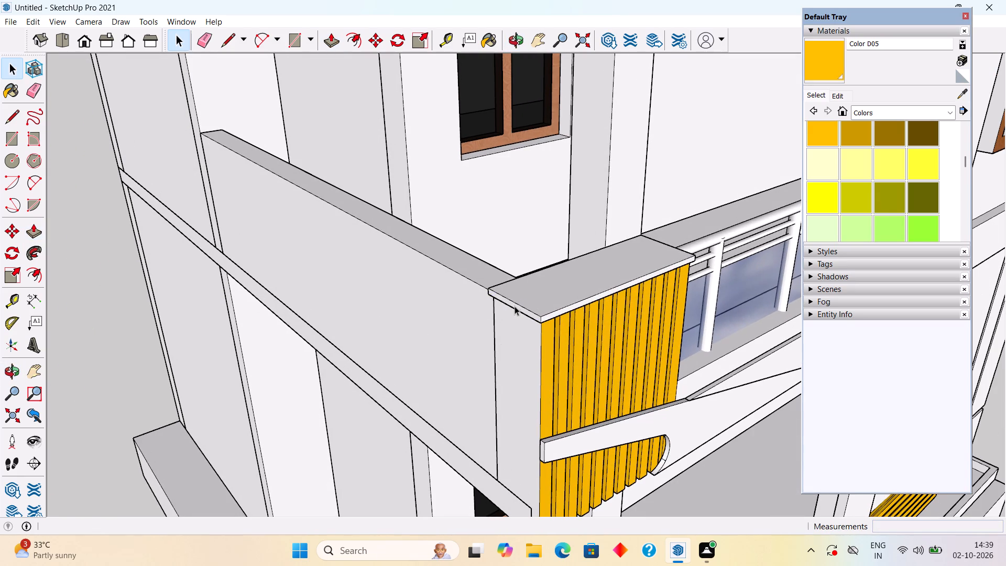
pyautogui.tripleClick(539, 301)
pyautogui.rightClick(539, 301)
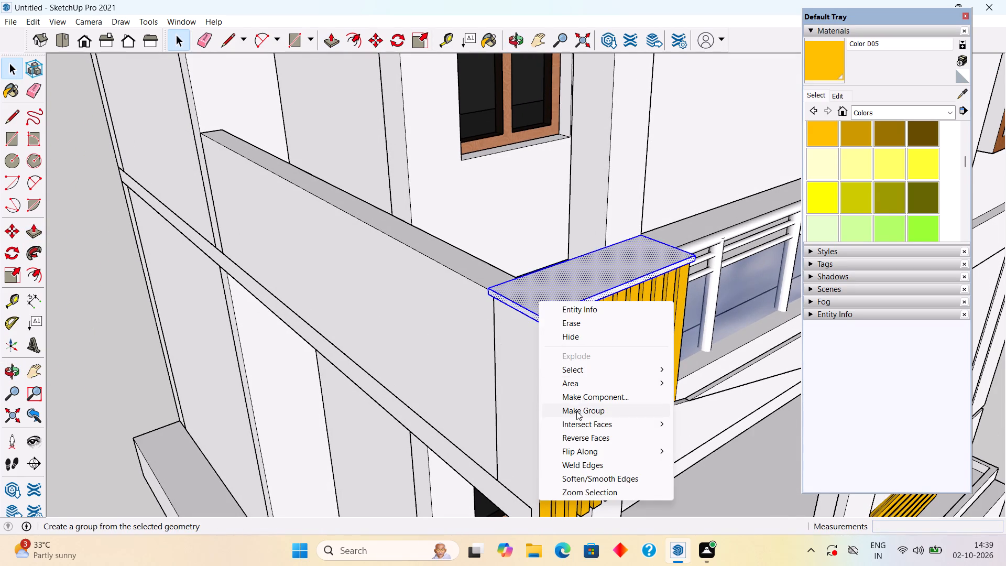
pyautogui.click(576, 411)
pyautogui.scroll(-12, 568, 398)
pyautogui.moveTo(552, 347); pyautogui.dragTo(287, 279, button='middle')
pyautogui.click(189, 243)
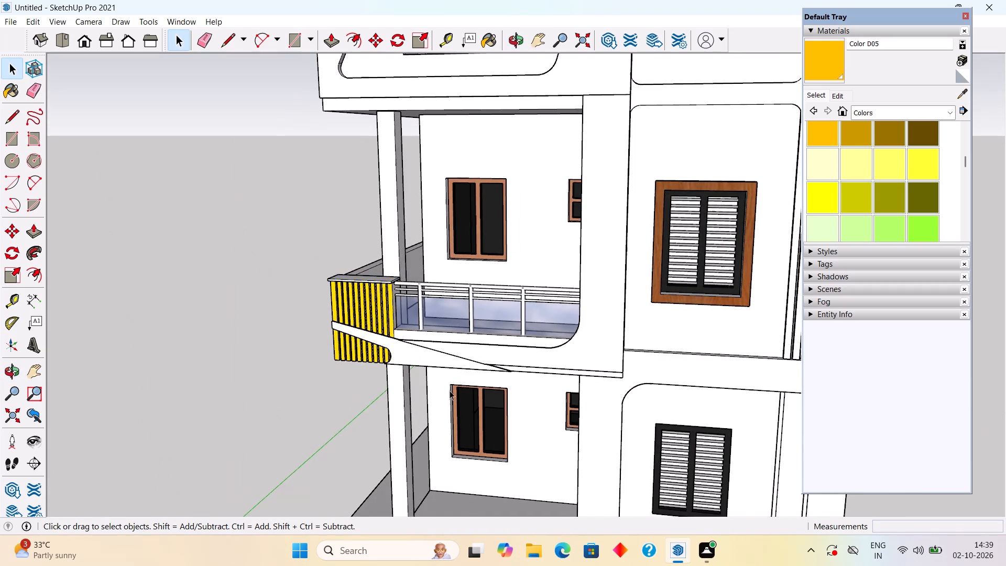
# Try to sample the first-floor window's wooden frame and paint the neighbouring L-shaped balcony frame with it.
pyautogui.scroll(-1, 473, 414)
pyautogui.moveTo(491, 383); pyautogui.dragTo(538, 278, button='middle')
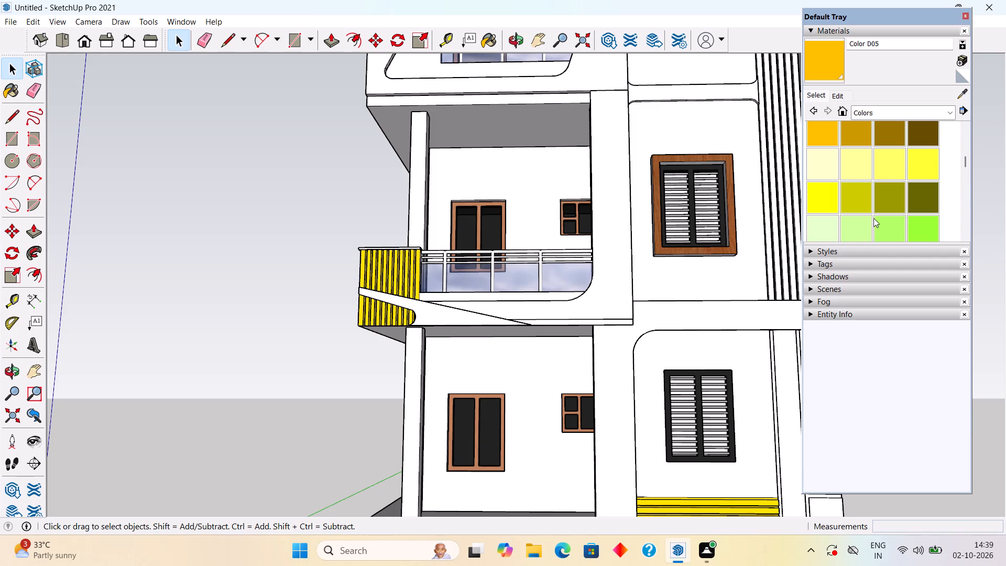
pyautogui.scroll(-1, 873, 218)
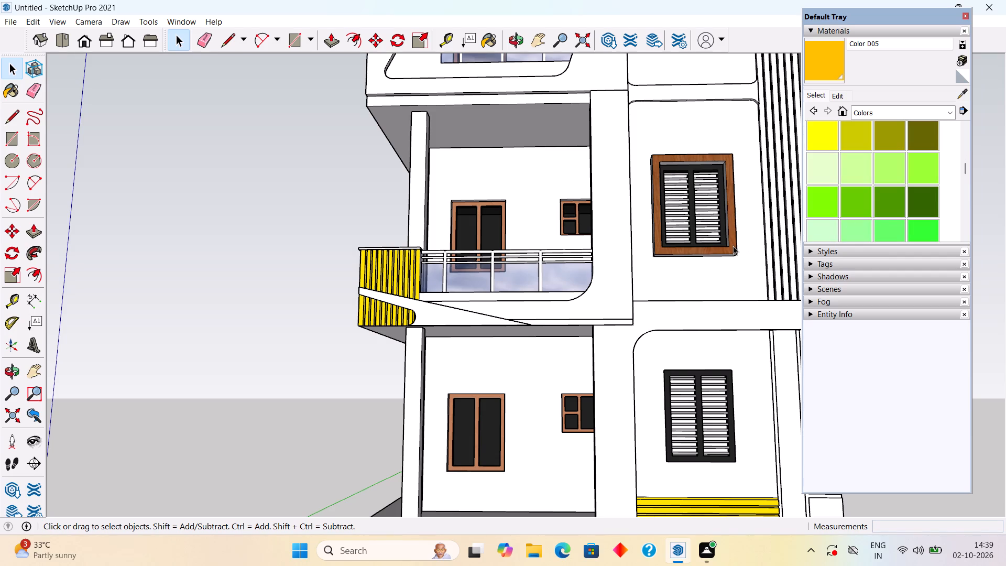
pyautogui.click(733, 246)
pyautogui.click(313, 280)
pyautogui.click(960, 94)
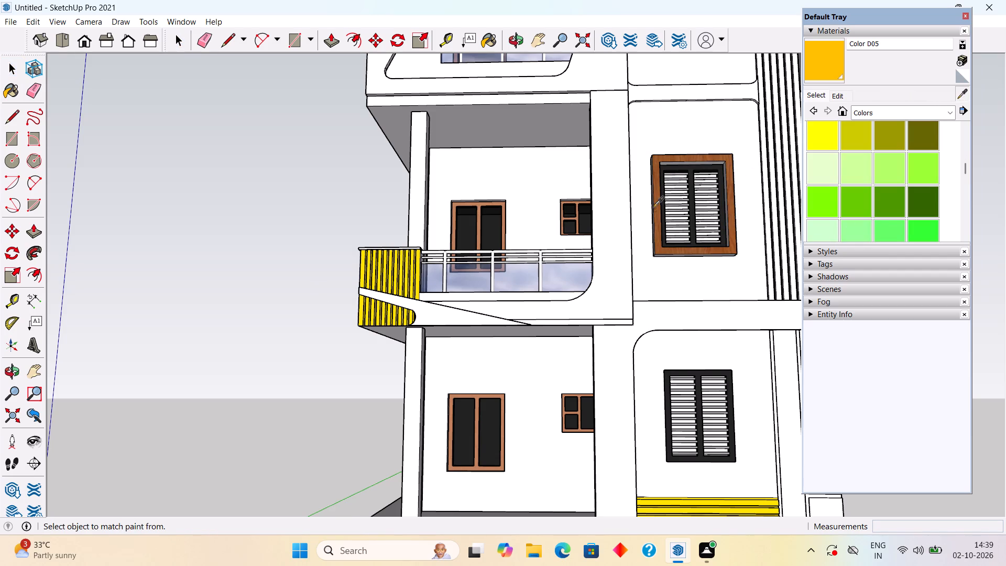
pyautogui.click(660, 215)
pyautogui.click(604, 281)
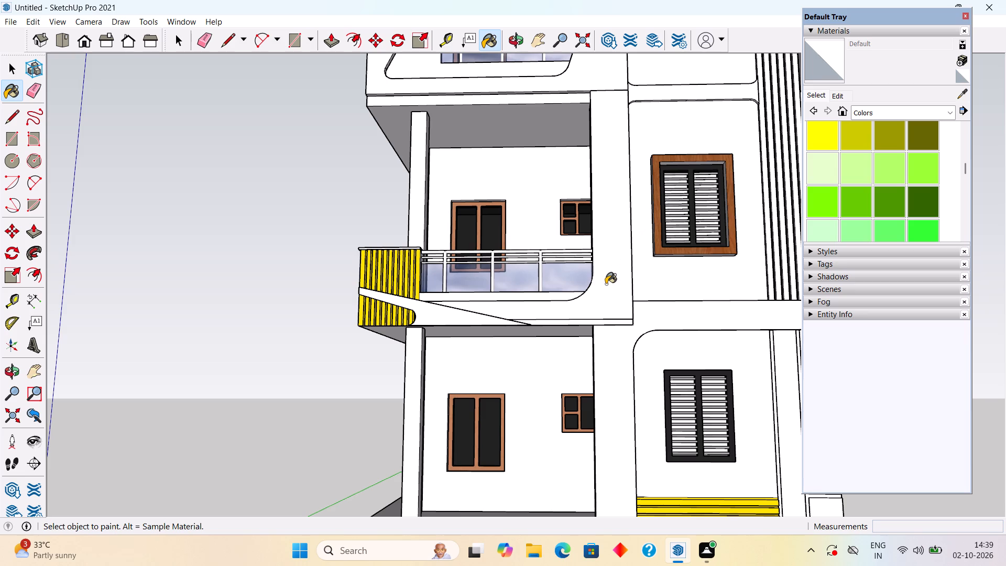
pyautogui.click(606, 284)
# Inside its group, paint the first-floor balcony's L-shaped frame with Wood Cherry Original sampled from the window frame, then close the group.
pyautogui.scroll(-8, 606, 284)
pyautogui.moveTo(607, 241); pyautogui.dragTo(617, 406, button='middle')
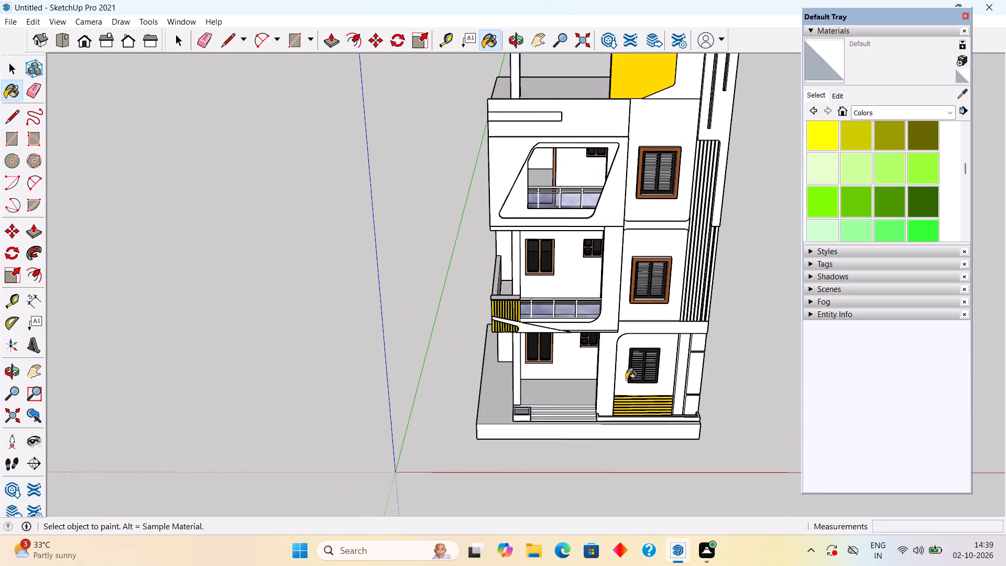
pyautogui.scroll(11, 622, 321)
pyautogui.tripleClick(605, 309)
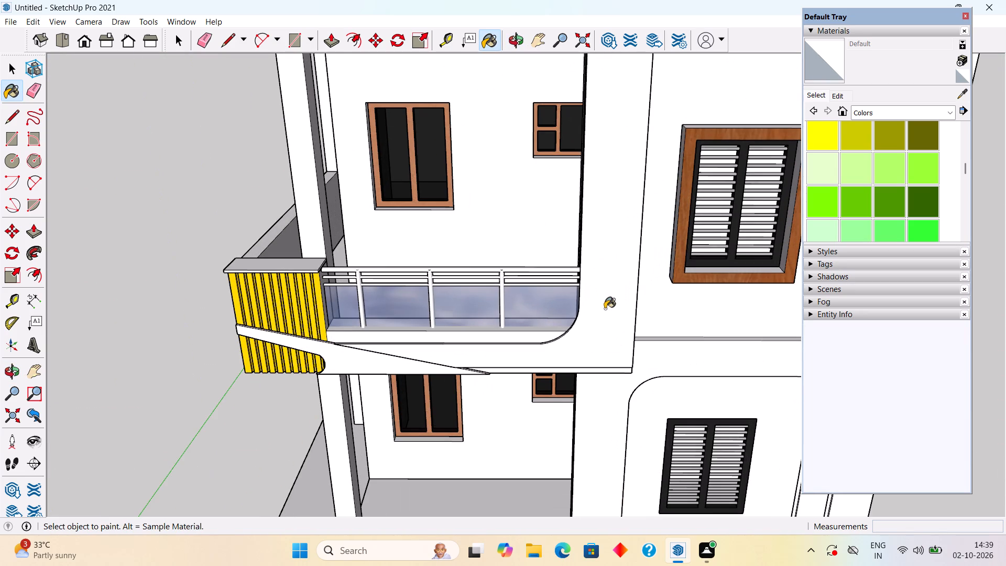
pyautogui.press('space')
pyautogui.tripleClick(605, 309)
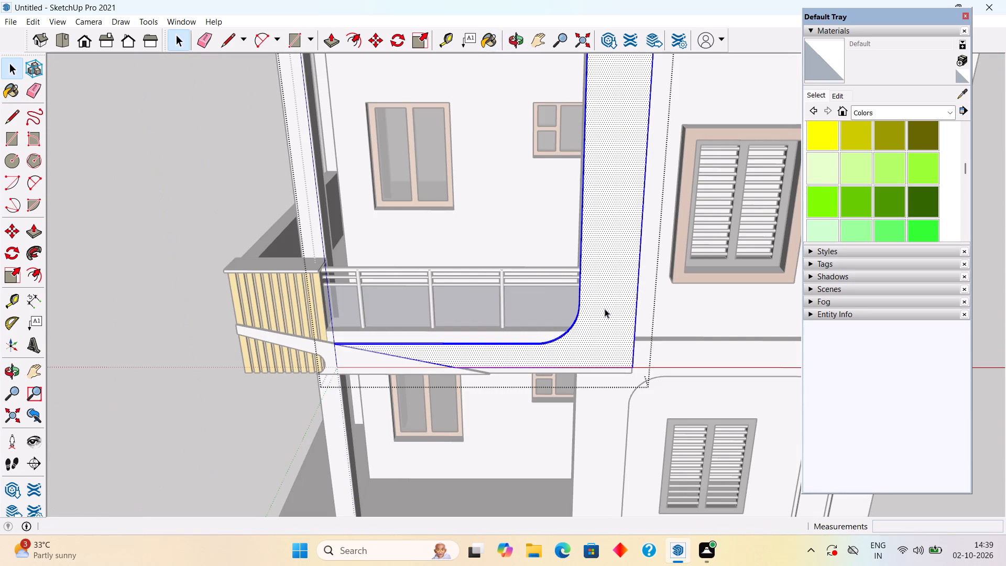
pyautogui.moveTo(605, 309); pyautogui.dragTo(355, 325, button='middle')
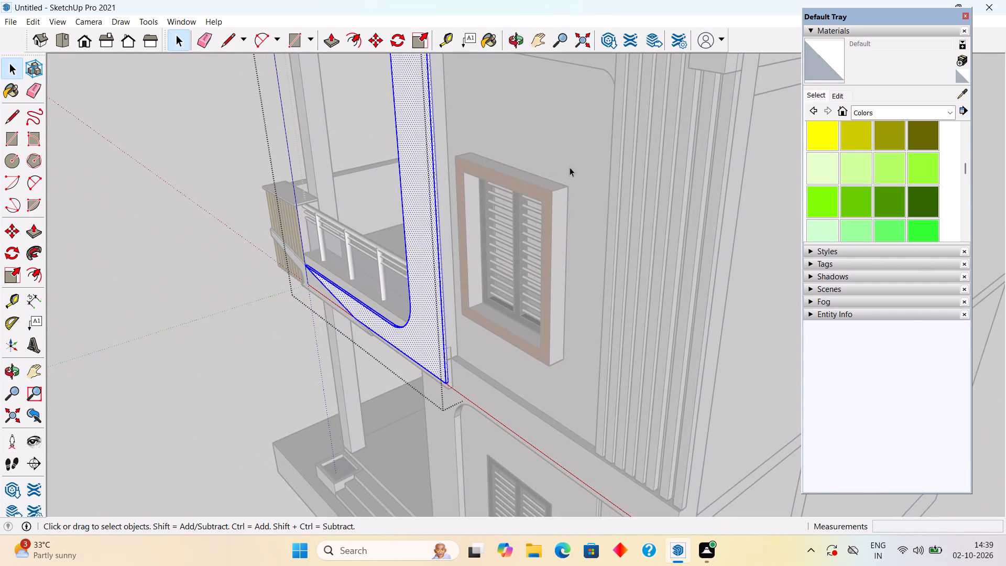
pyautogui.click(964, 89)
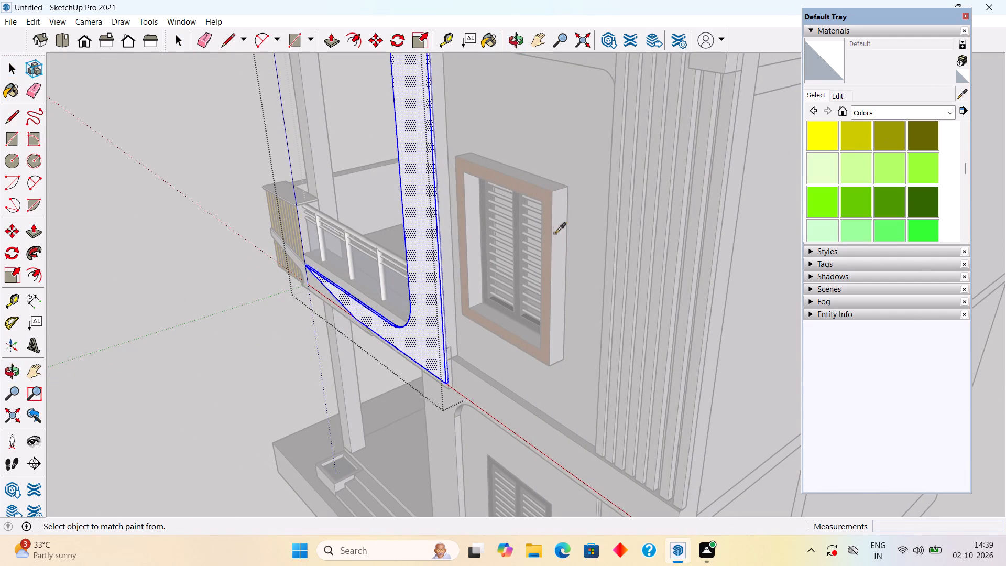
pyautogui.click(549, 247)
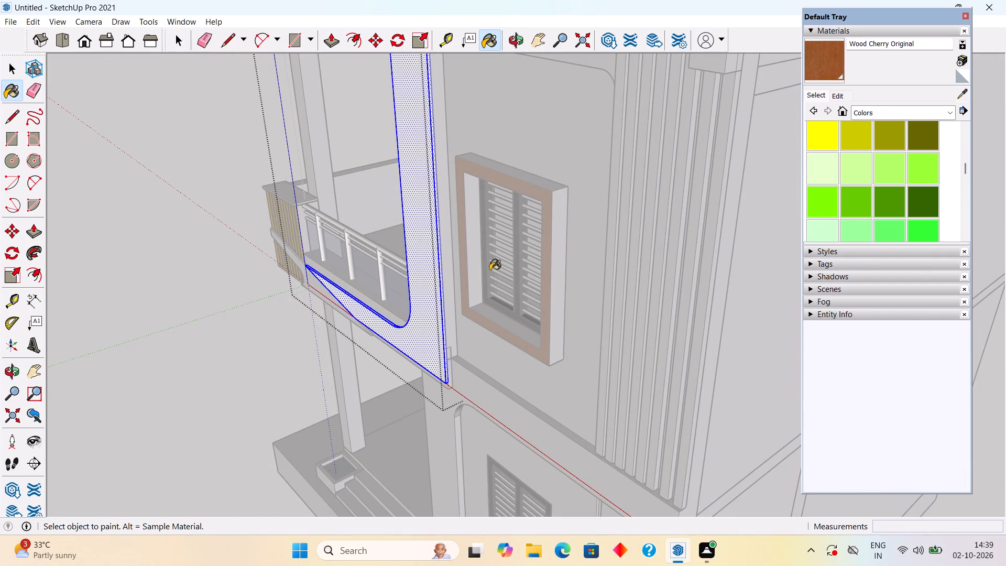
pyautogui.click(422, 303)
pyautogui.scroll(-5, 422, 303)
pyautogui.moveTo(439, 308); pyautogui.dragTo(498, 311, button='middle')
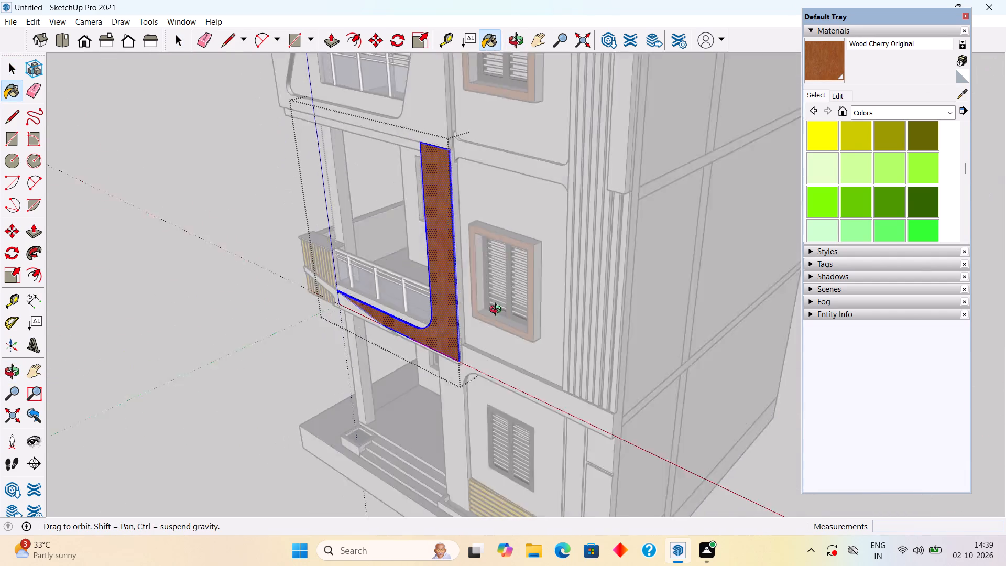
pyautogui.moveTo(498, 311); pyautogui.dragTo(735, 241, button='middle')
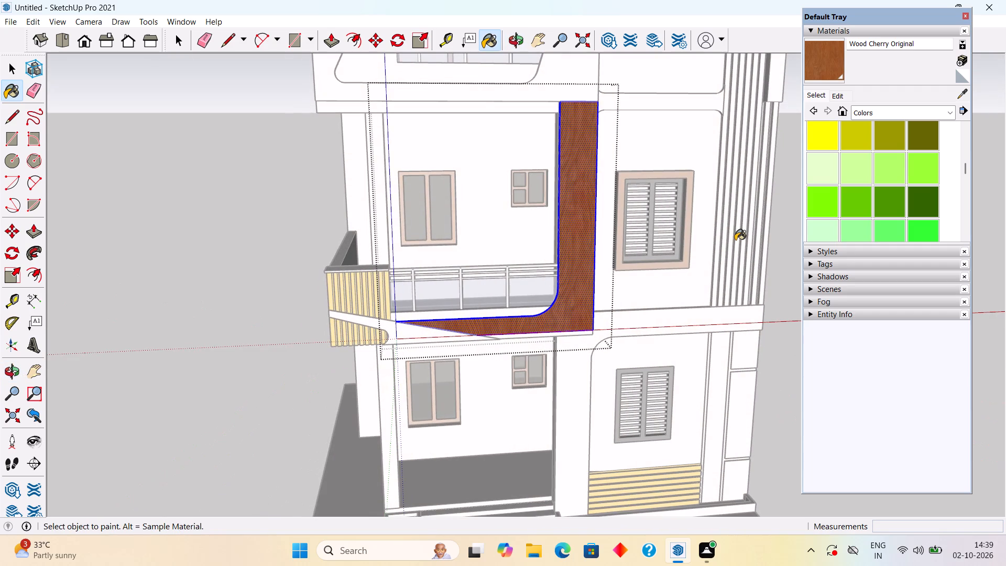
pyautogui.scroll(-4, 729, 241)
pyautogui.scroll(-3, 583, 254)
pyautogui.press('space')
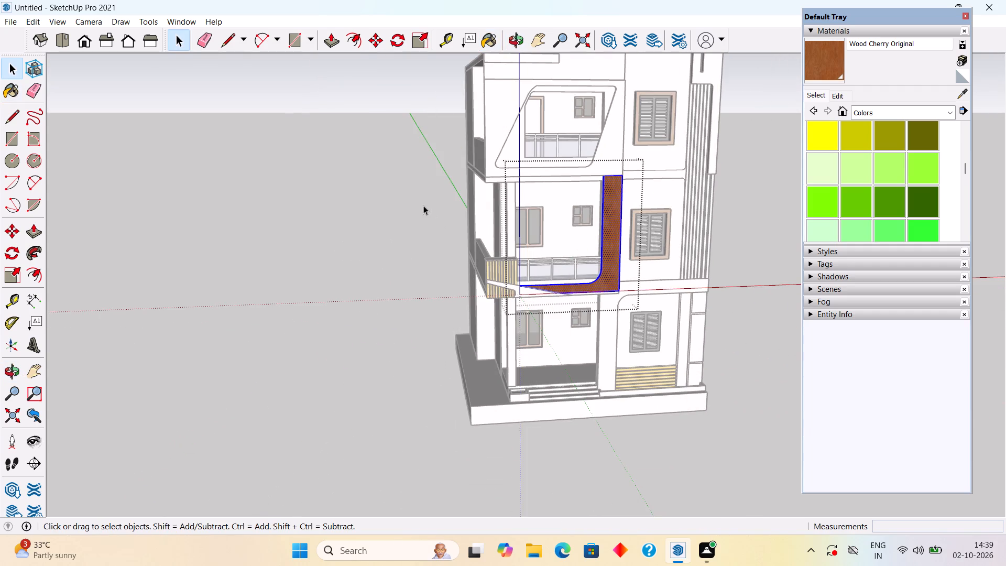
pyautogui.click(423, 205)
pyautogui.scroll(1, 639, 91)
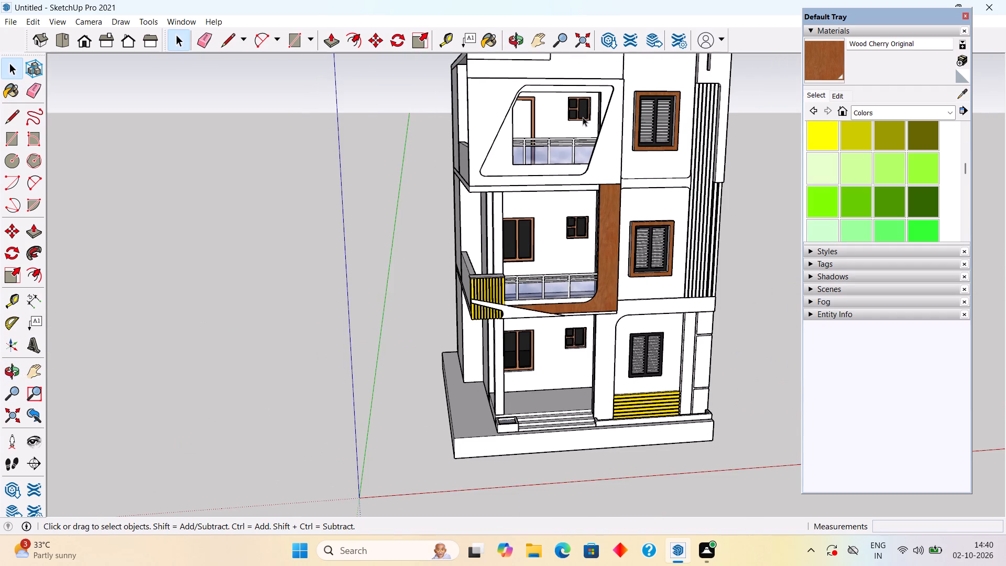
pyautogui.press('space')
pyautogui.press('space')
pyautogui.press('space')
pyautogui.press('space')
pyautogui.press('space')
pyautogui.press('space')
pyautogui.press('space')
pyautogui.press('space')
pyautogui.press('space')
# Paint the front face around the slanted second-floor balcony opening with Wood Cherry Original.
pyautogui.moveTo(583, 117); pyautogui.dragTo(583, 217, button='middle')
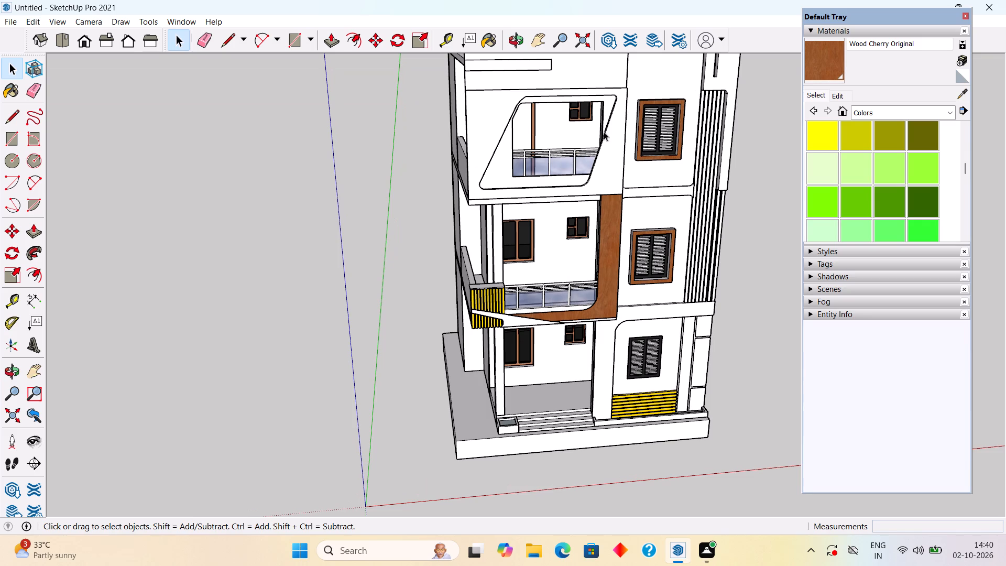
pyautogui.moveTo(604, 131); pyautogui.dragTo(603, 245, button='middle')
pyautogui.moveTo(607, 205); pyautogui.dragTo(602, 145, button='middle')
pyautogui.scroll(4, 602, 145)
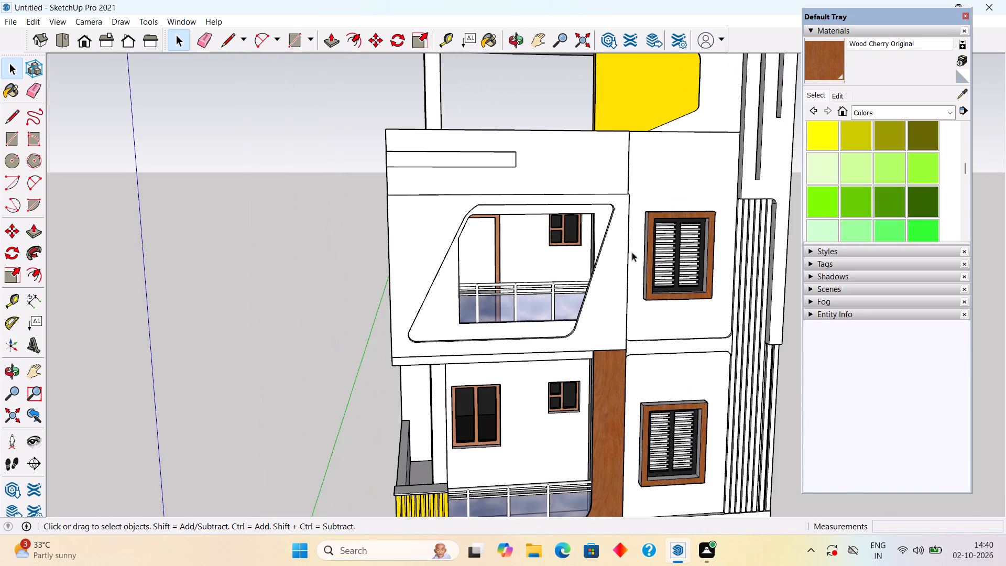
pyautogui.click(828, 60)
pyautogui.click(579, 333)
pyautogui.press('space')
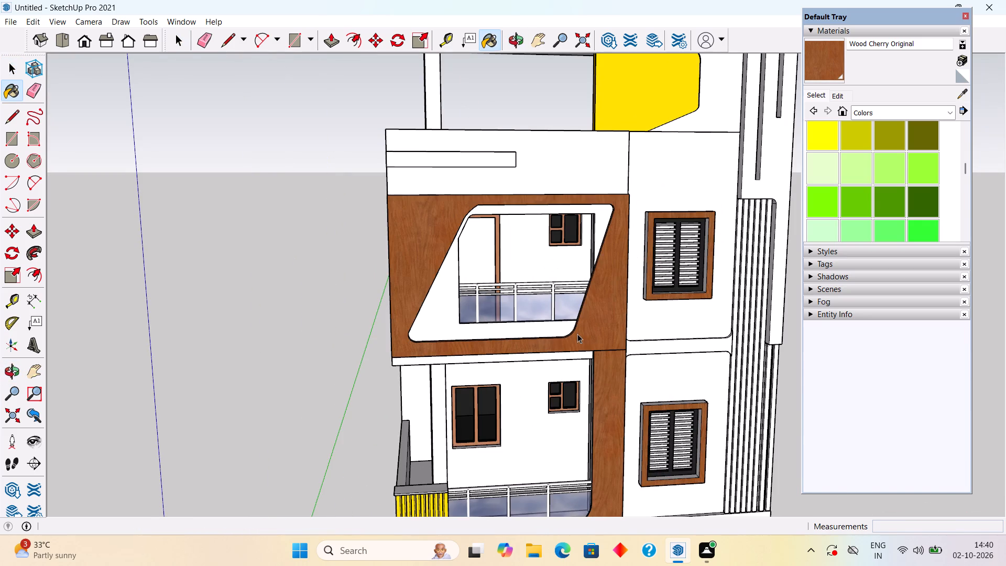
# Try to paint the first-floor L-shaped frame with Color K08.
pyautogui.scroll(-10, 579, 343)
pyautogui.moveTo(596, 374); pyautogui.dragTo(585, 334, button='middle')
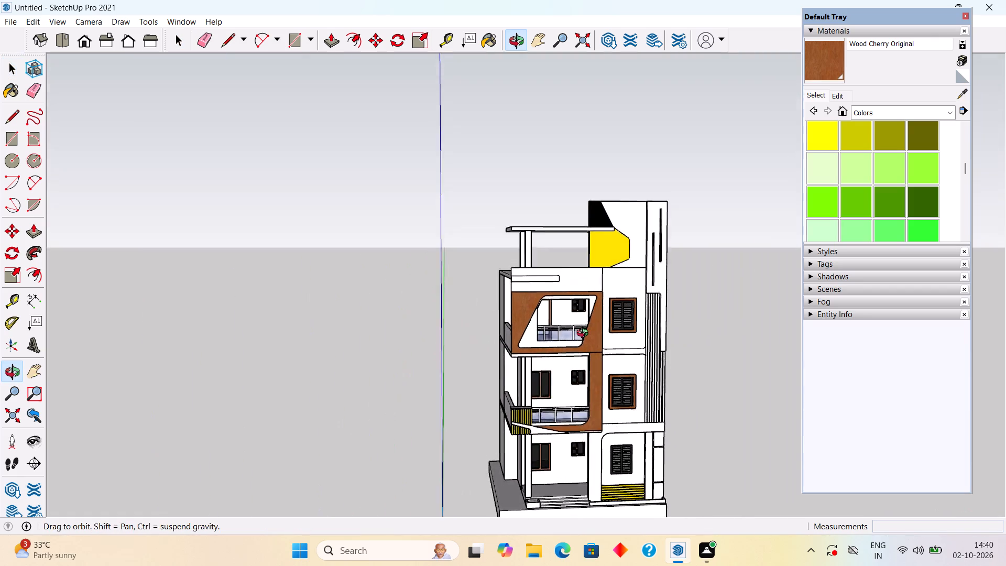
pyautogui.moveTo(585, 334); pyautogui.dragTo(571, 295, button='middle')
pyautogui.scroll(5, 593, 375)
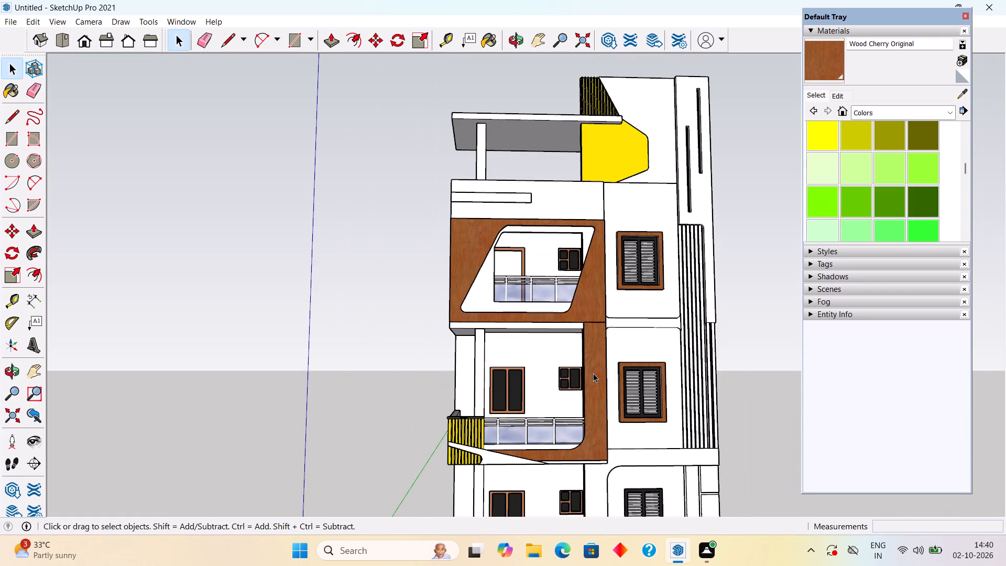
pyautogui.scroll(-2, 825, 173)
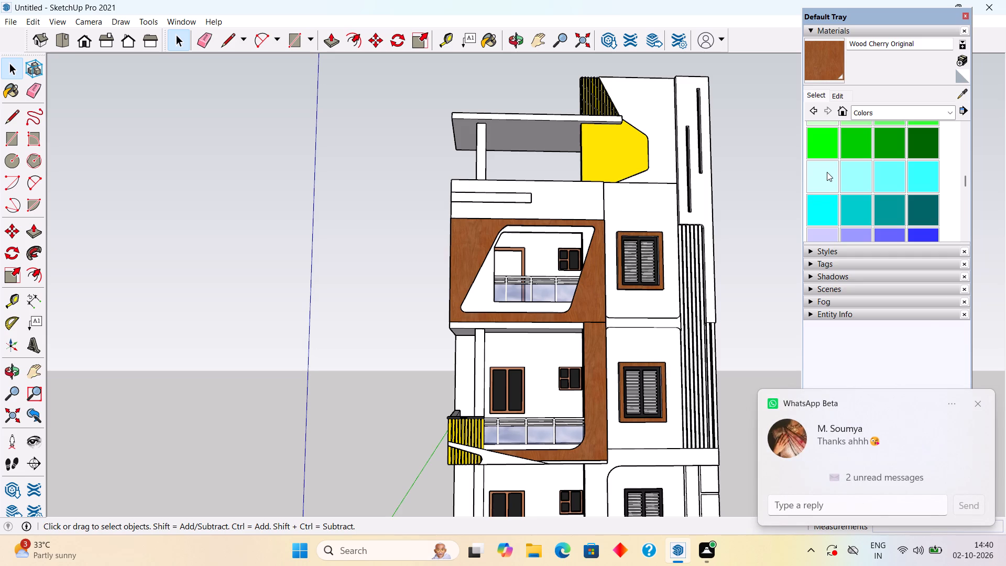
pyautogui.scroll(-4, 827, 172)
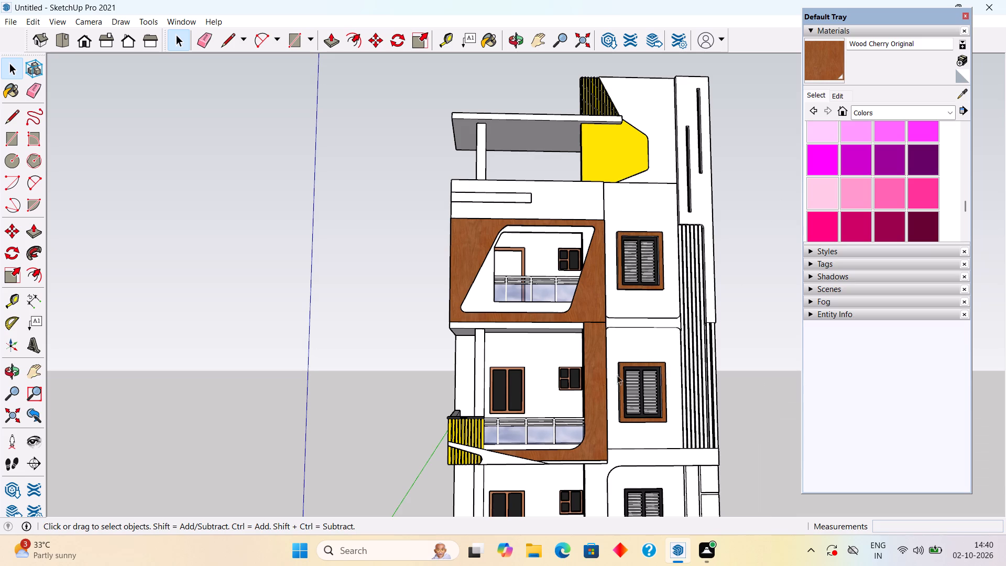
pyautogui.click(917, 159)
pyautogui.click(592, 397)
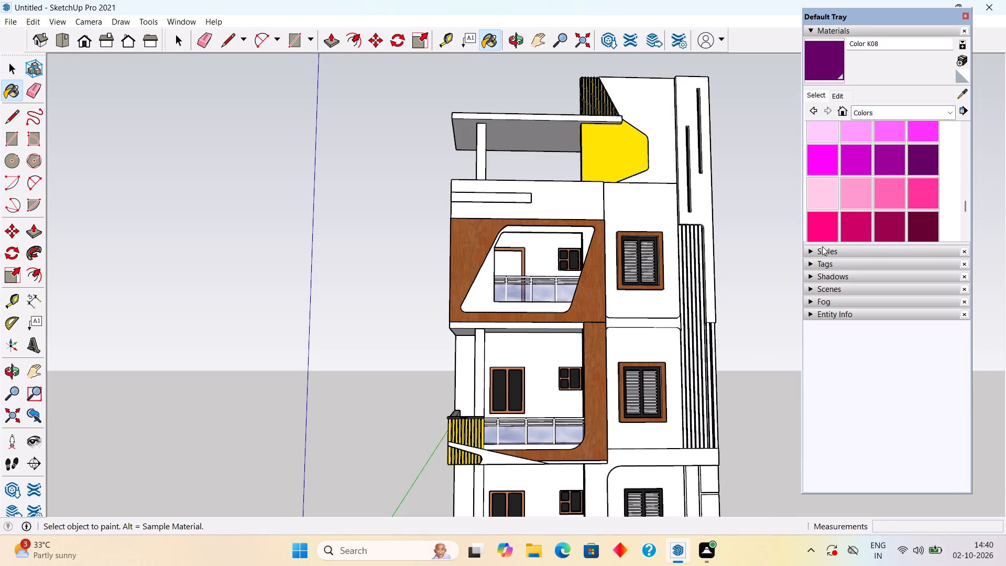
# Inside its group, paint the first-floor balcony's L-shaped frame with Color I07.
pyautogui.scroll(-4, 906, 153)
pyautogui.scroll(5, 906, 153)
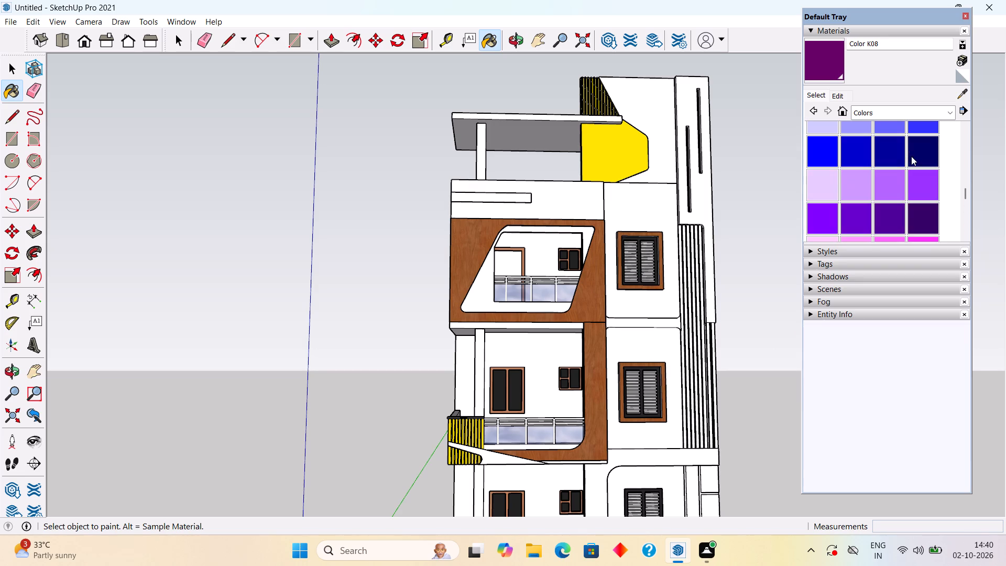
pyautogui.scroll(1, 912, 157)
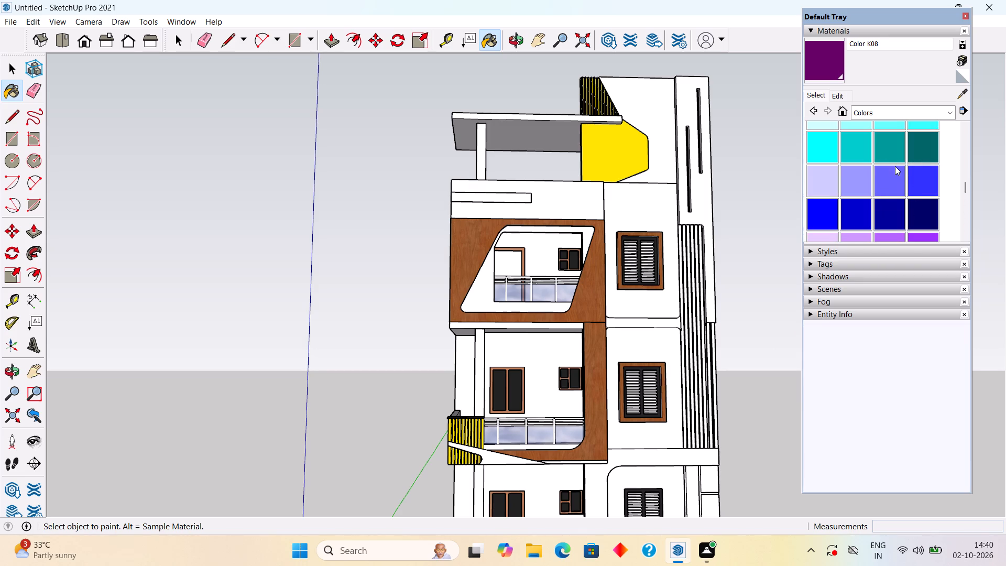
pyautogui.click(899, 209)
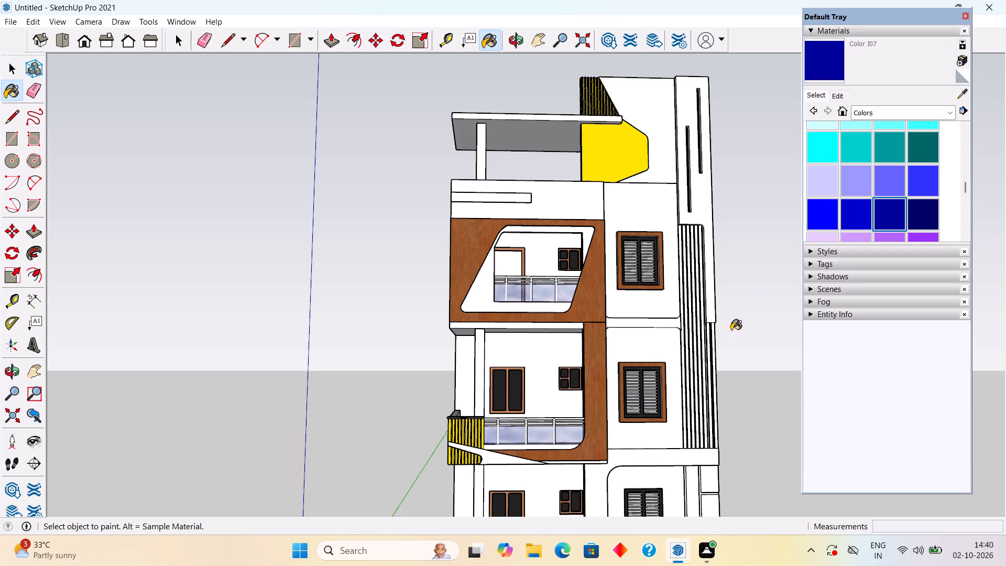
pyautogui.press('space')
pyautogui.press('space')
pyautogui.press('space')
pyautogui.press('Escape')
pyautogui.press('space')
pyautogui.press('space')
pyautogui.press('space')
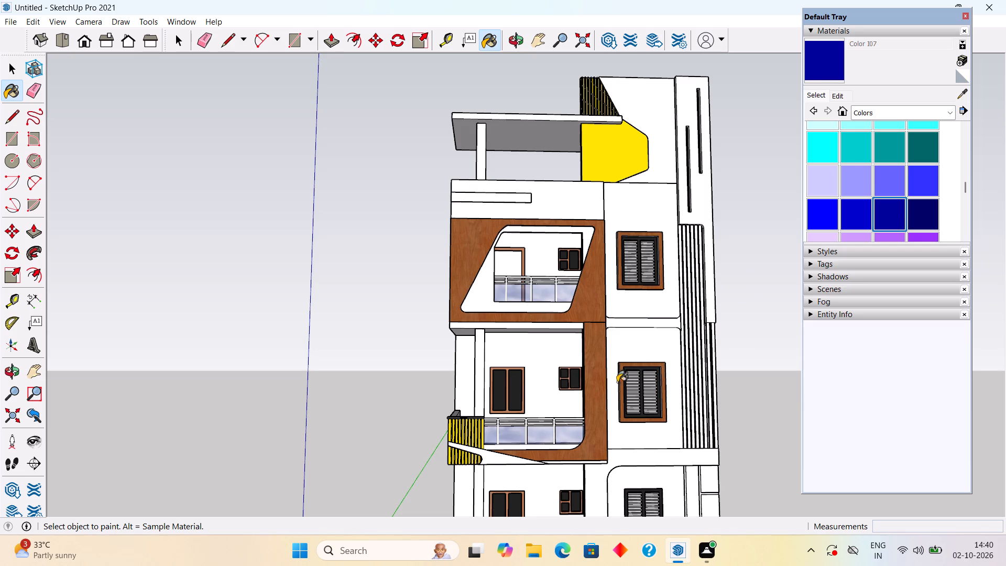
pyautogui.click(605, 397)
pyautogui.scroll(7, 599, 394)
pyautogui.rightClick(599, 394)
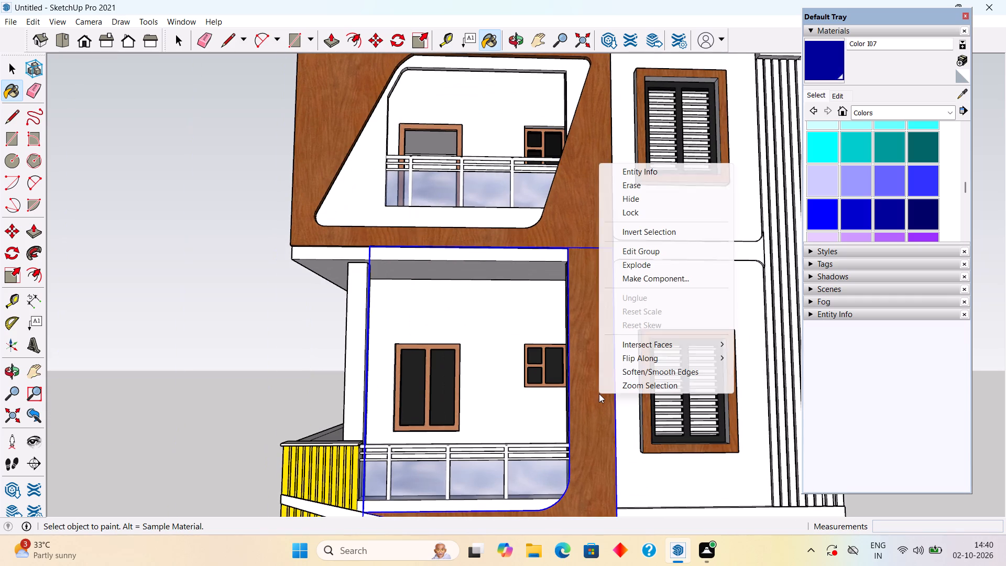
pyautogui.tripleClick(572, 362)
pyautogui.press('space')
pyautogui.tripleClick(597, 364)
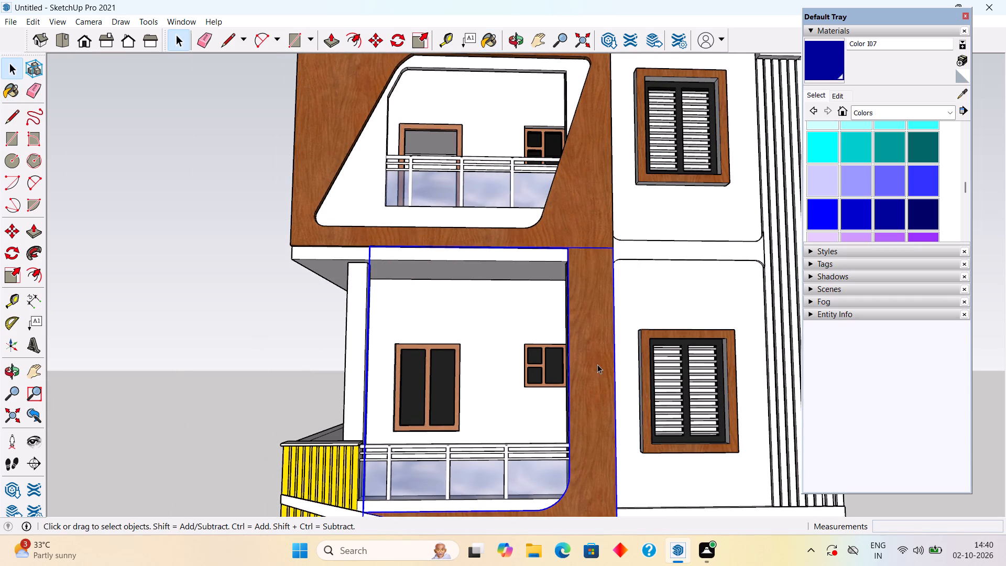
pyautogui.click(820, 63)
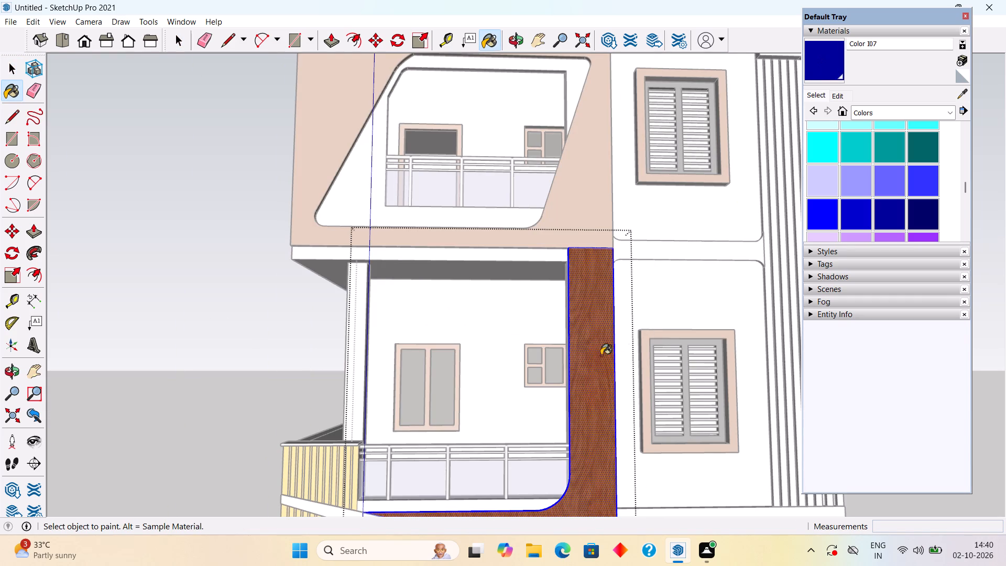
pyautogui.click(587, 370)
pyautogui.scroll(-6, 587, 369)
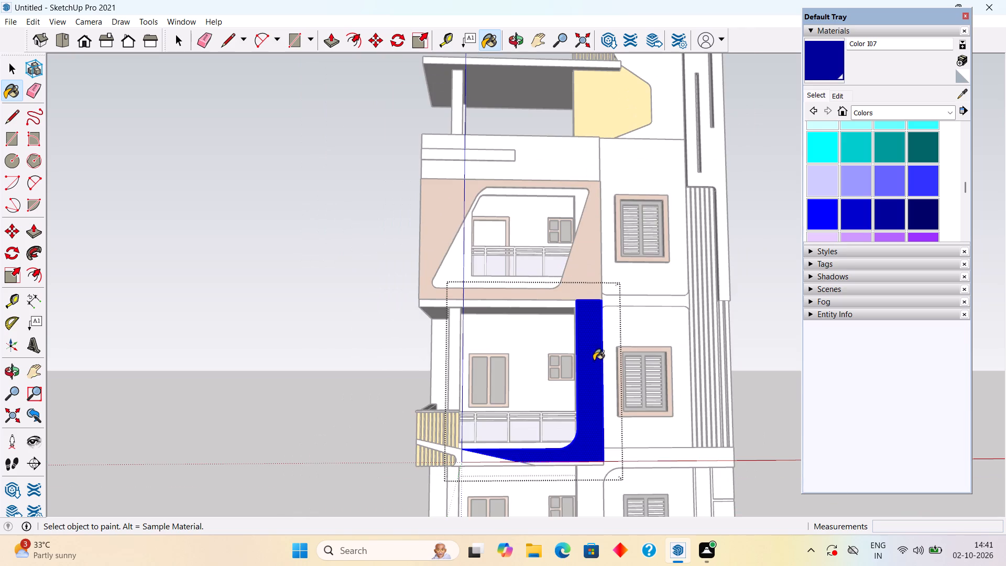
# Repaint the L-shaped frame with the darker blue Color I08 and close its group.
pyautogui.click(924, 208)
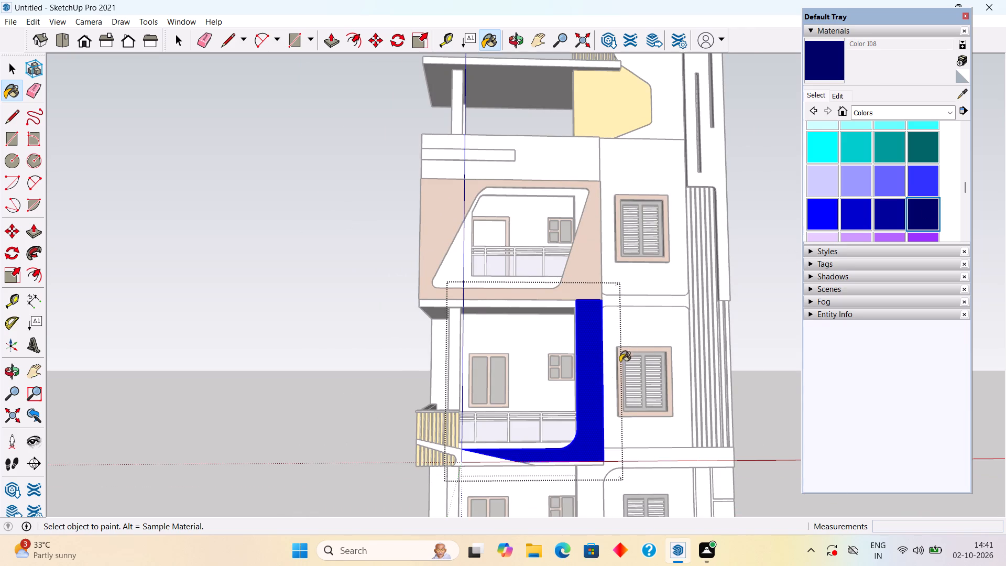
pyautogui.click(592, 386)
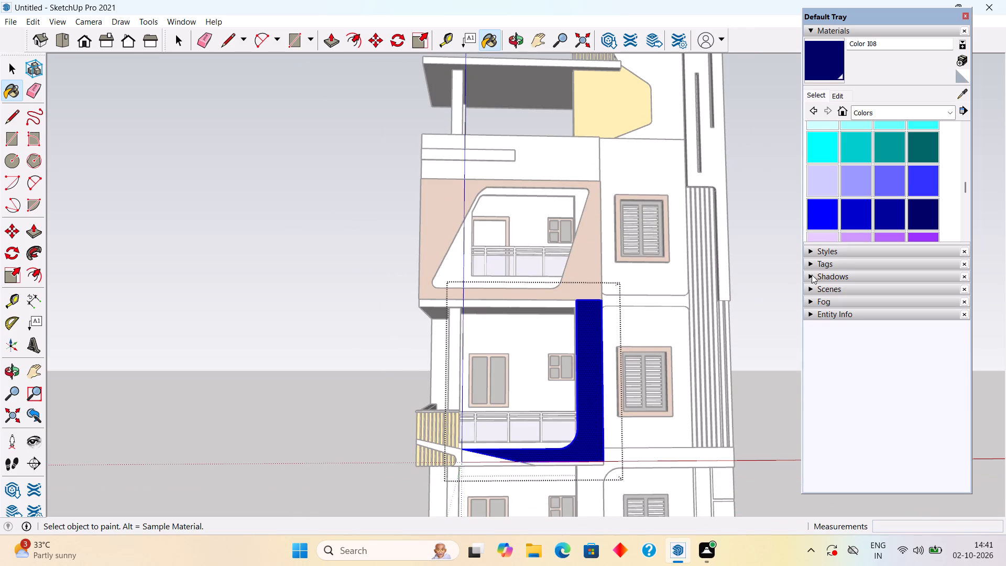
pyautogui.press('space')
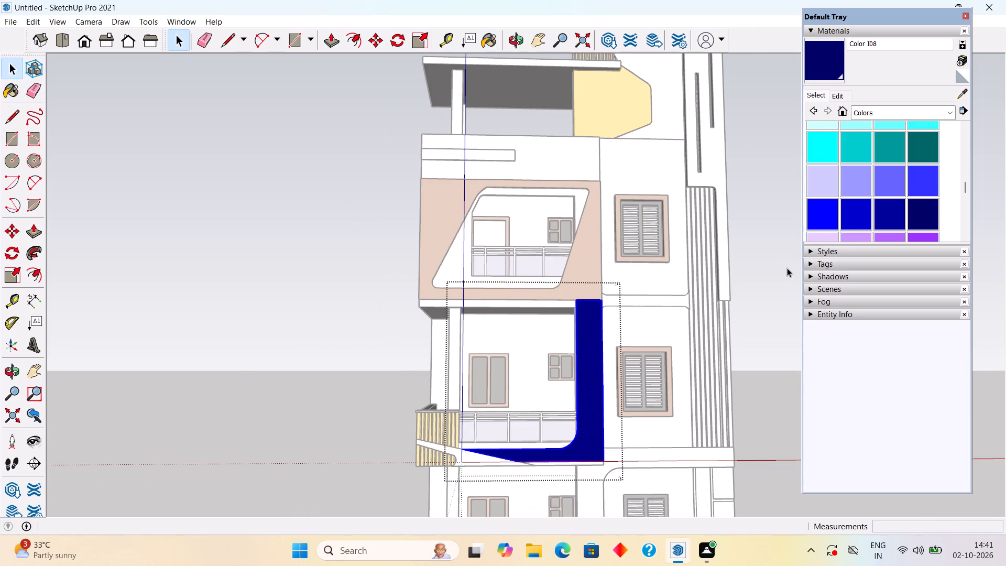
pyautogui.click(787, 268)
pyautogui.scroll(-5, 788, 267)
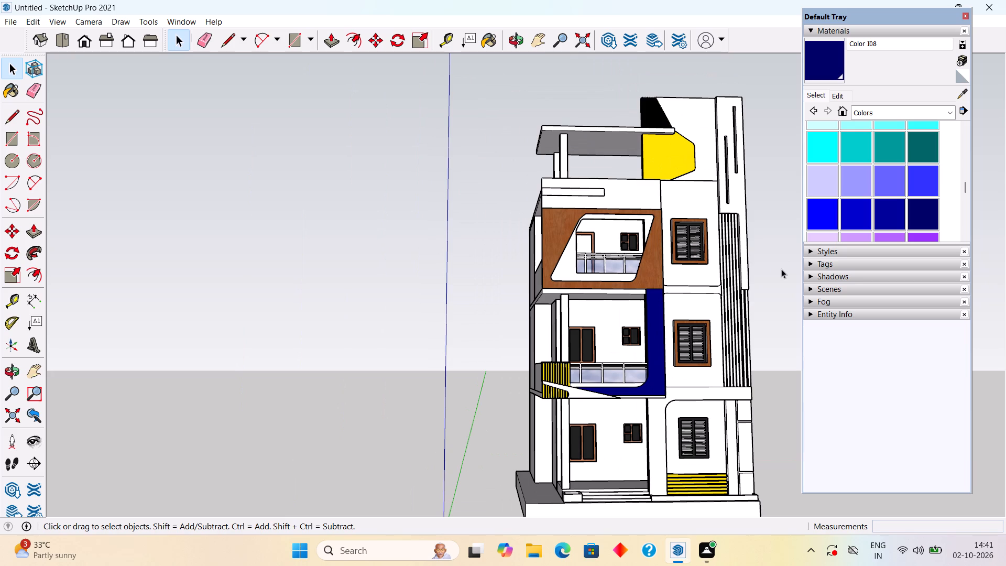
# Inside its group, repaint the first-floor balcony's L-shaped frame with the dark grey Color M06, then close the group.
pyautogui.scroll(-1, 852, 172)
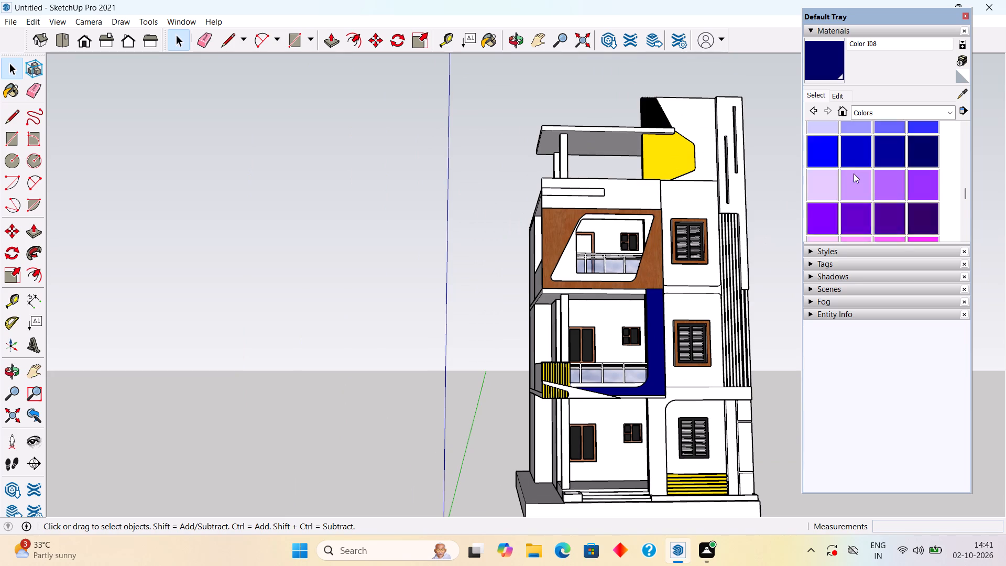
pyautogui.scroll(-5, 854, 173)
pyautogui.scroll(2, 855, 175)
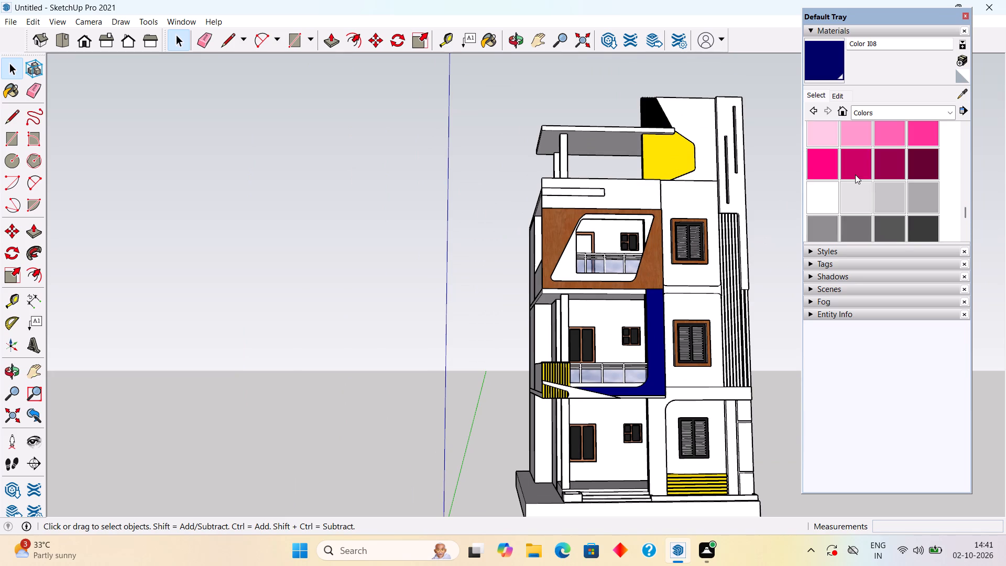
pyautogui.click(880, 226)
pyautogui.click(654, 356)
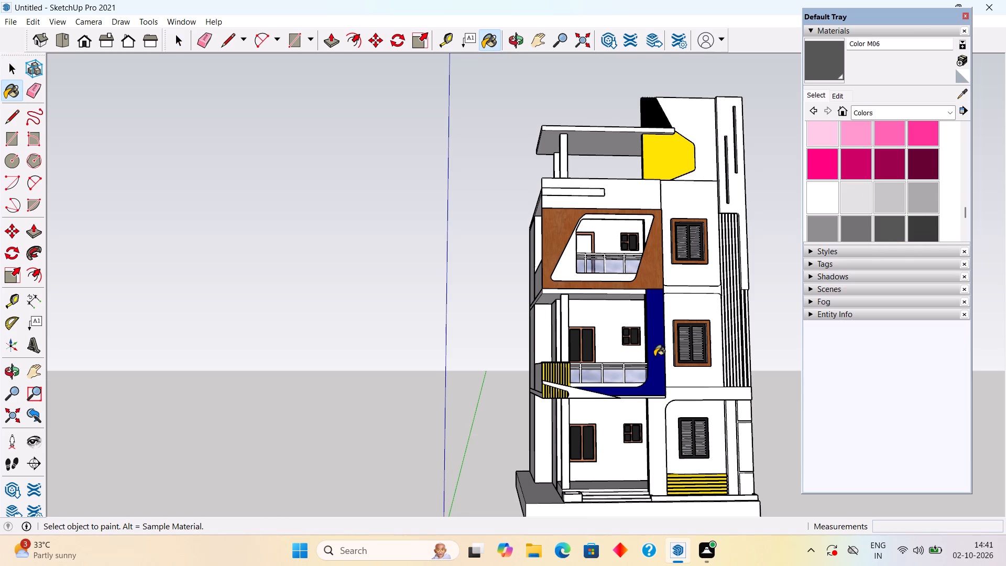
pyautogui.press('space')
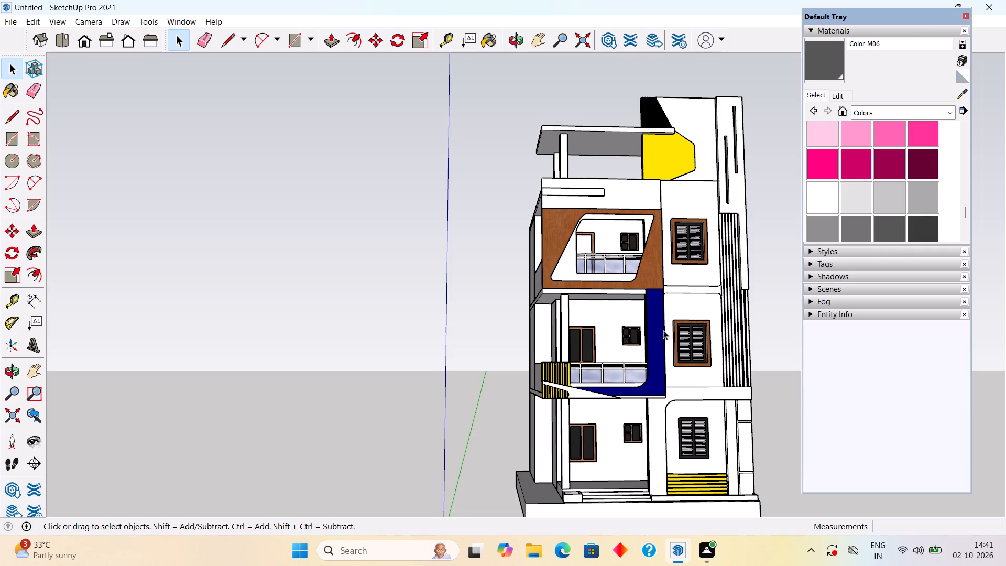
pyautogui.tripleClick(651, 350)
pyautogui.click(835, 50)
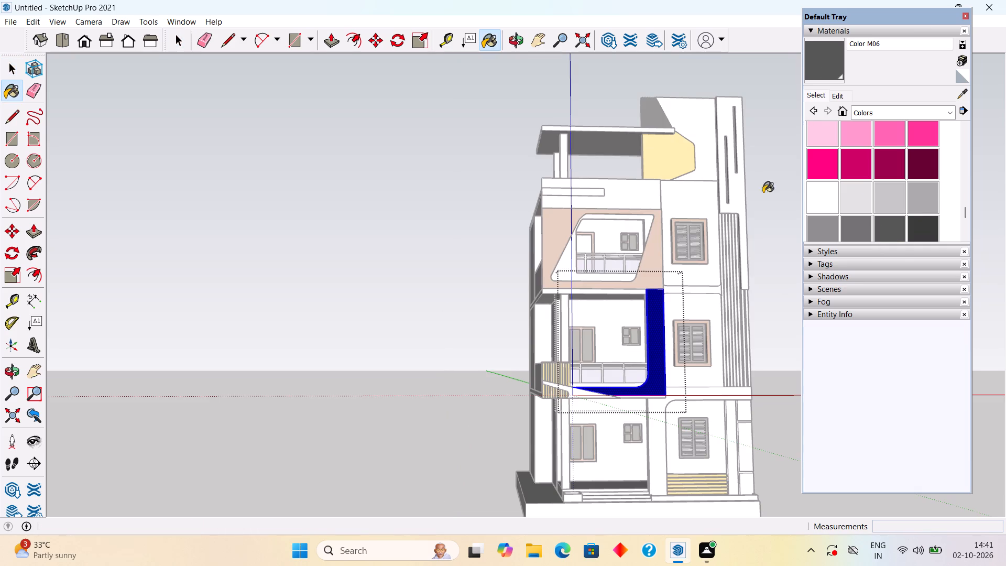
pyautogui.click(660, 372)
pyautogui.press('space')
pyautogui.click(786, 234)
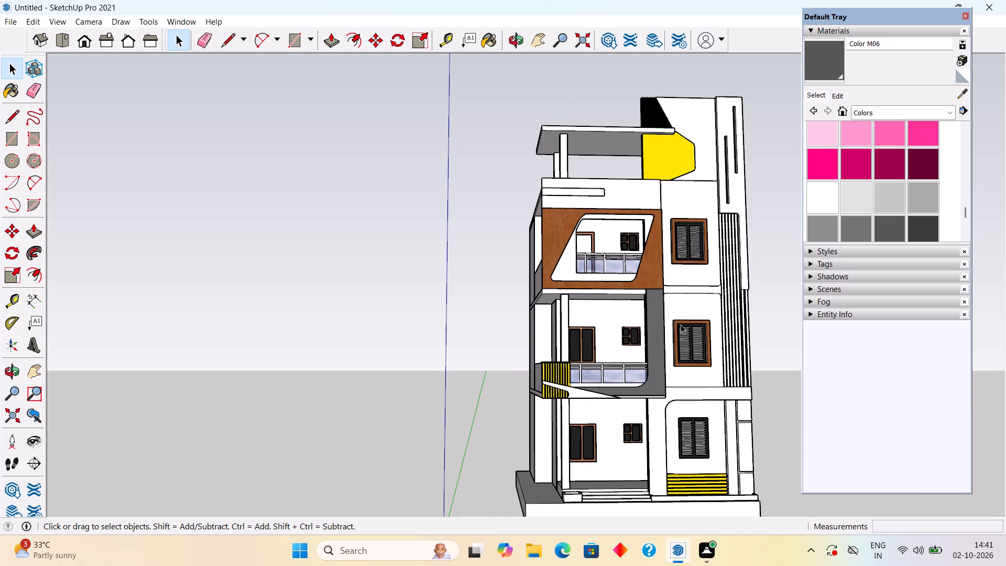
pyautogui.moveTo(680, 324); pyautogui.dragTo(660, 384, button='middle')
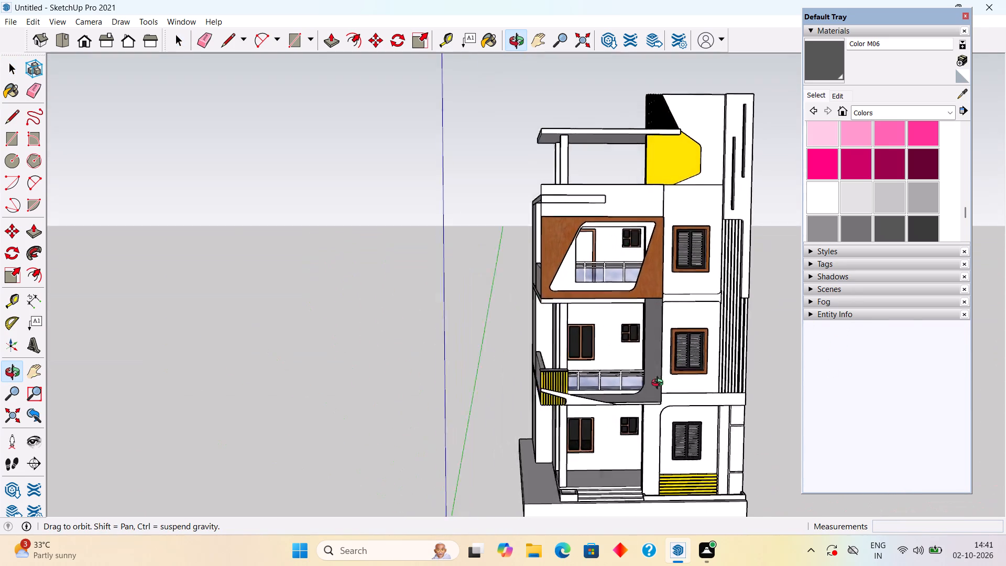
pyautogui.moveTo(660, 384); pyautogui.dragTo(620, 382, button='middle')
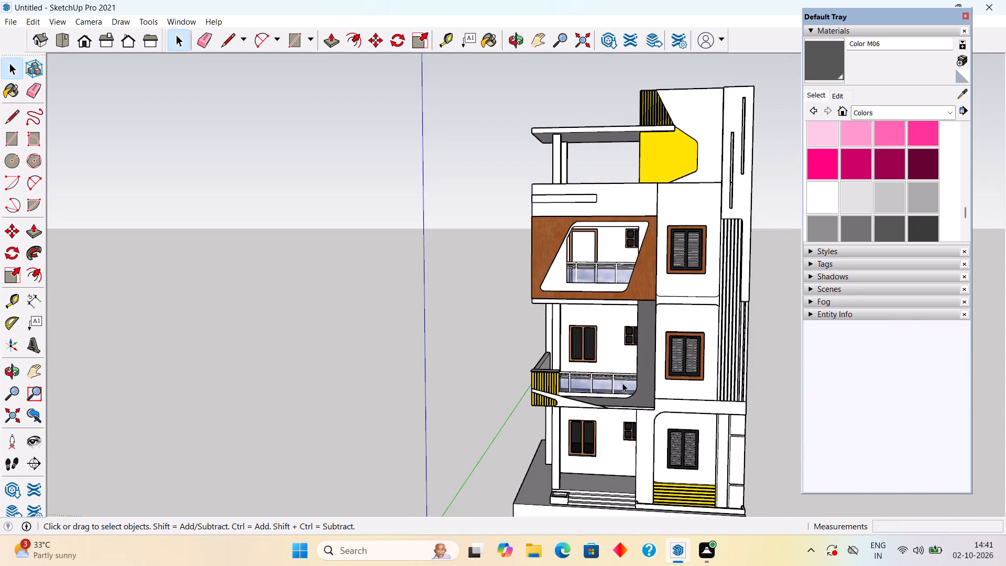
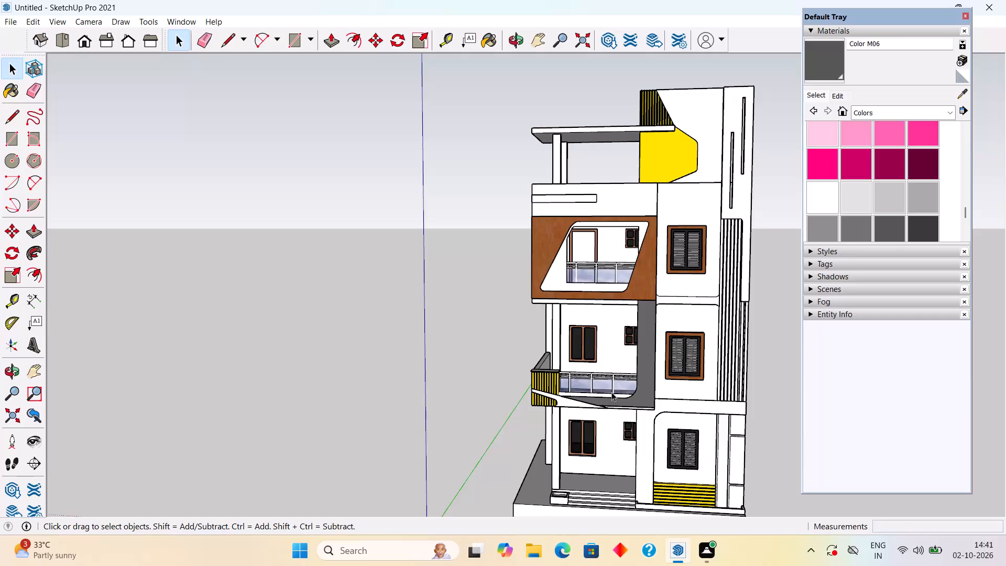
# Undo the grey repaint of the first-floor balcony's L-shaped frame back to the dark blue colour, then close its group.
pyautogui.hotkey('ctrl', 'z')
pyautogui.hotkey('ctrl', 'z')
pyautogui.hotkey('ctrl', 'z')
pyautogui.click(611, 392)
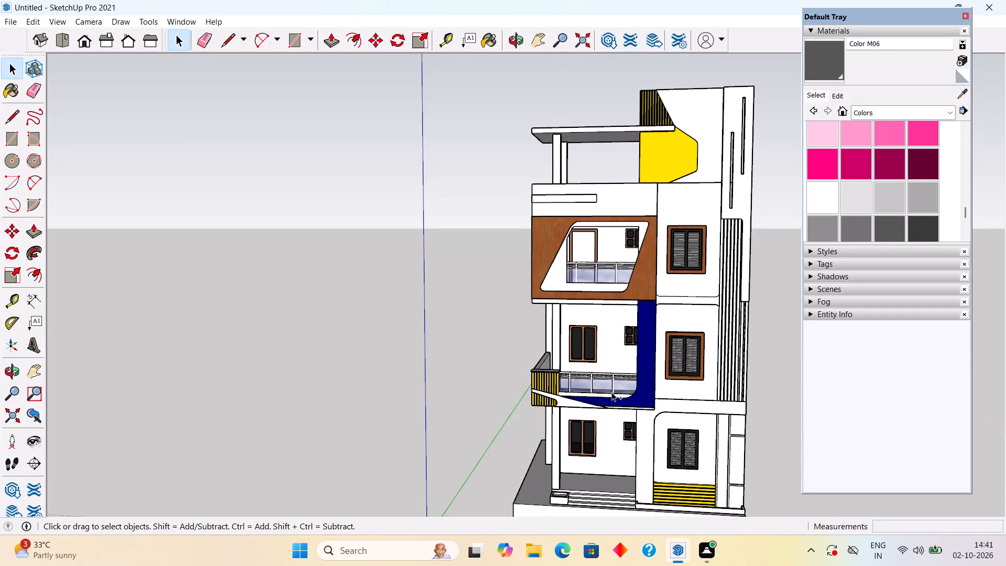
pyautogui.hotkey('ctrl', 'z')
pyautogui.hotkey('ctrl', 'z')
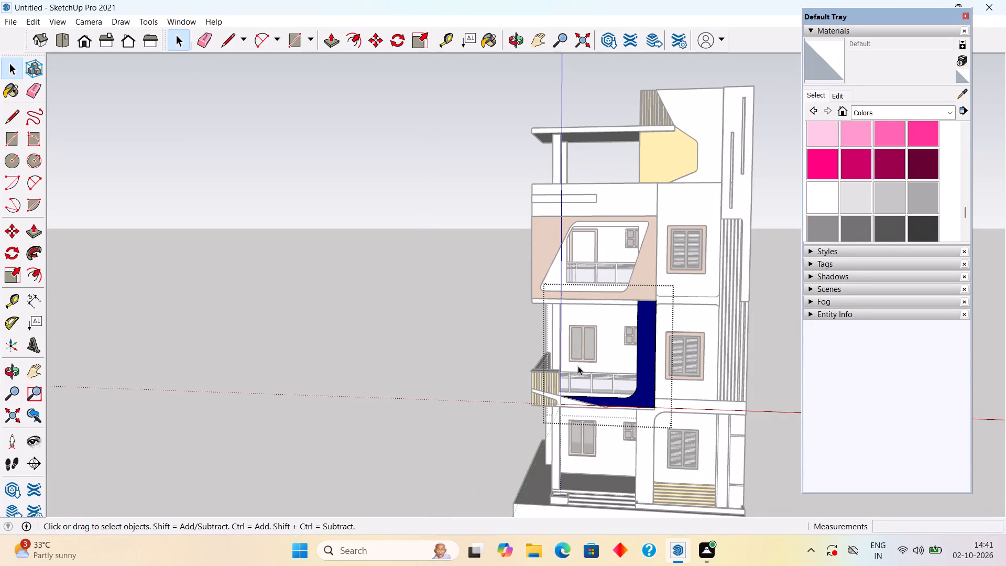
pyautogui.click(484, 292)
# Inside the front wall group, paint the ground-floor inverted-L frame around the louvred window with the sampled Wood Cherry Original, then close the group.
pyautogui.moveTo(701, 347); pyautogui.dragTo(751, 278, button='middle')
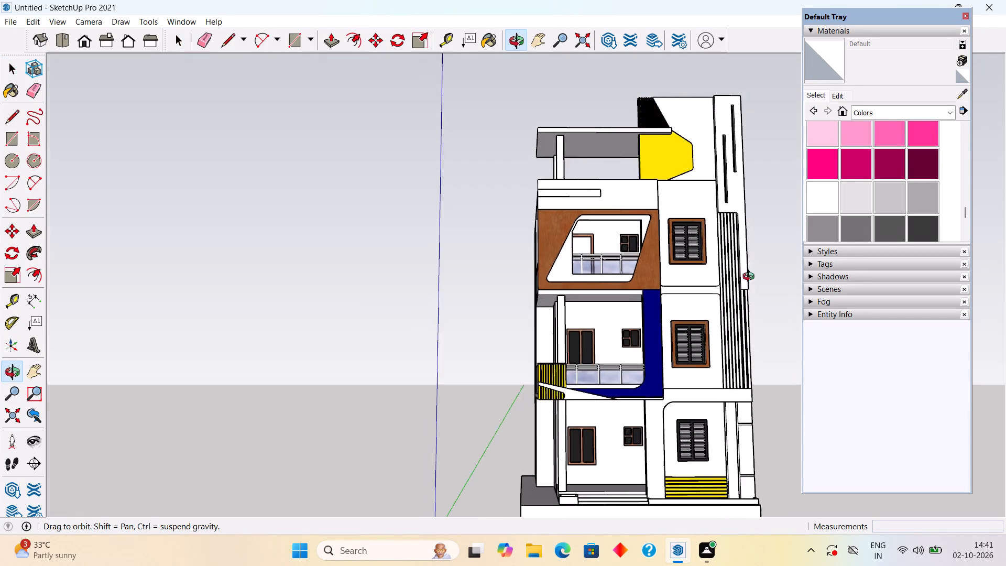
pyautogui.moveTo(751, 278); pyautogui.dragTo(752, 277, button='middle')
pyautogui.scroll(-3, 752, 276)
pyautogui.scroll(3, 714, 438)
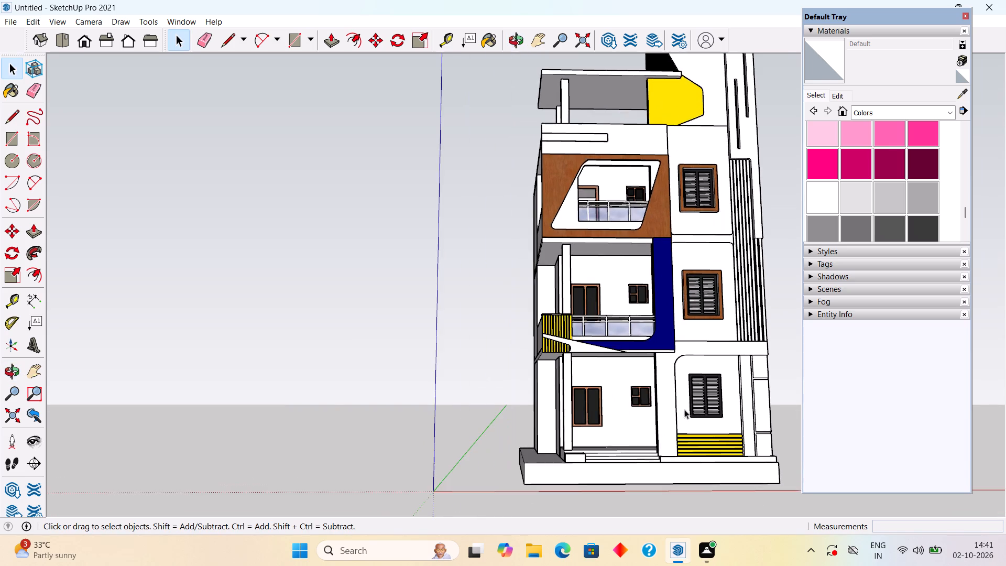
pyautogui.scroll(5, 650, 424)
pyautogui.click(678, 406)
pyautogui.tripleClick(678, 406)
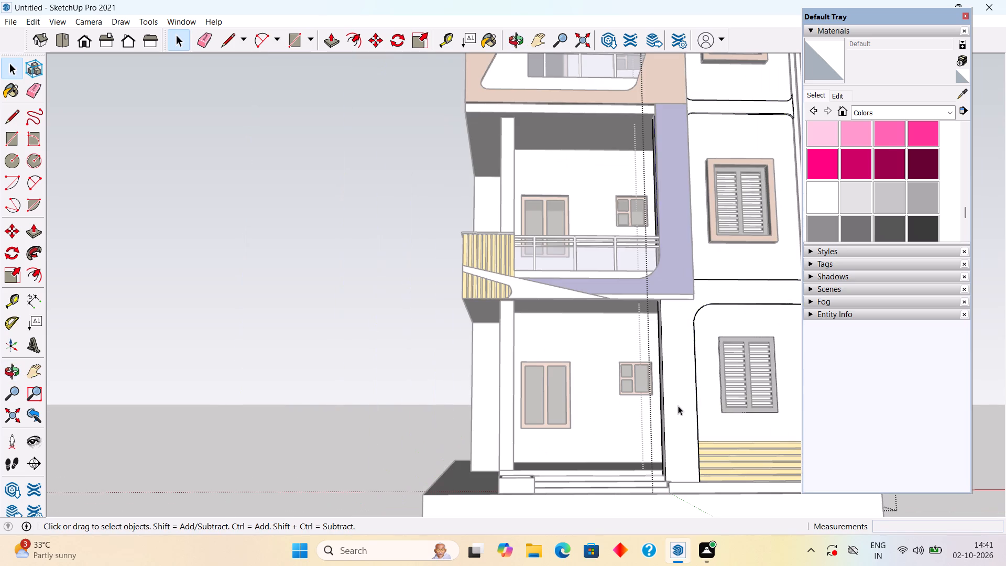
pyautogui.doubleClick(678, 406)
pyautogui.scroll(-5, 678, 397)
pyautogui.doubleClick(745, 329)
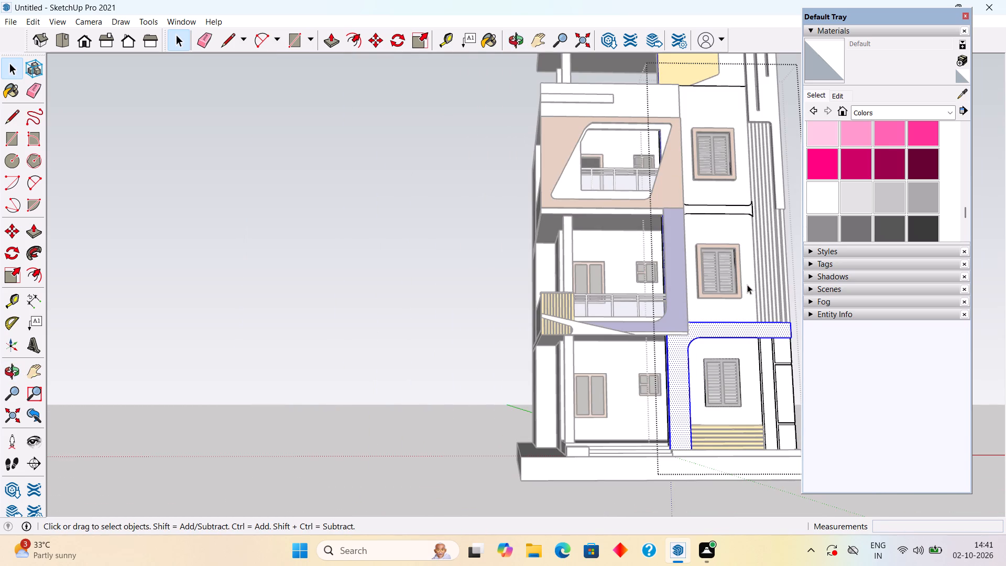
pyautogui.moveTo(768, 303); pyautogui.dragTo(495, 471, button='middle')
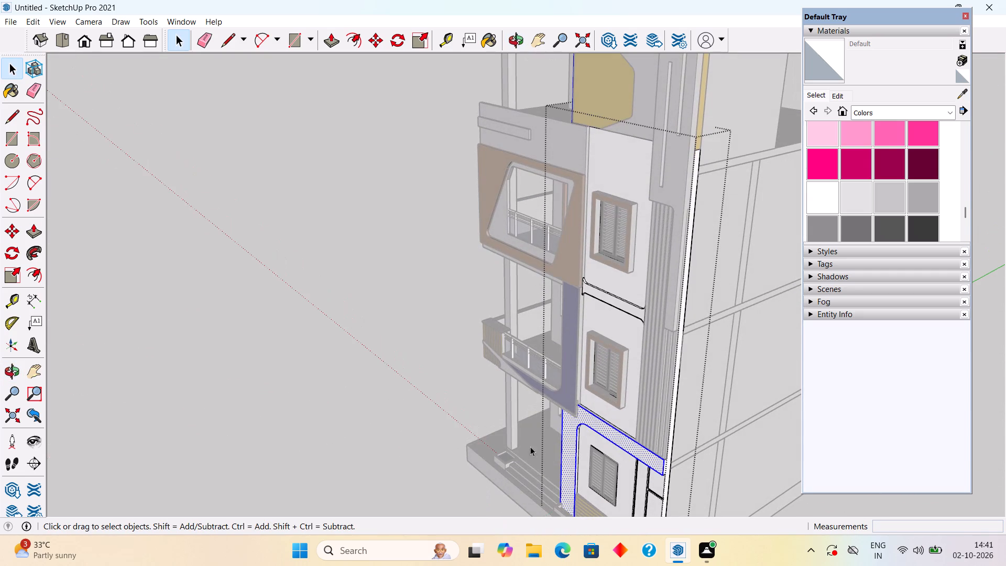
pyautogui.click(606, 436)
pyautogui.doubleClick(606, 436)
pyautogui.tripleClick(607, 436)
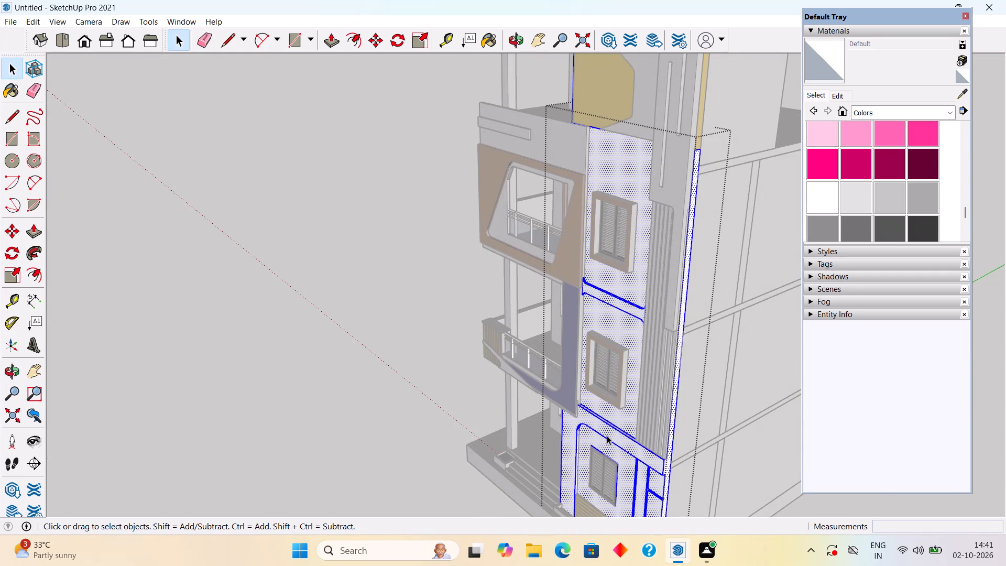
pyautogui.doubleClick(616, 431)
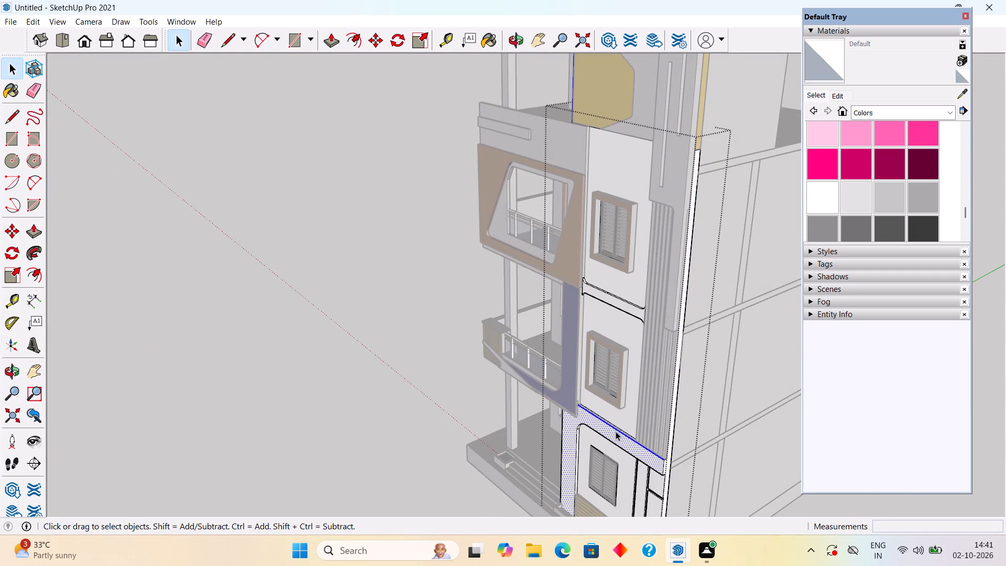
pyautogui.moveTo(616, 430); pyautogui.dragTo(619, 393, button='middle')
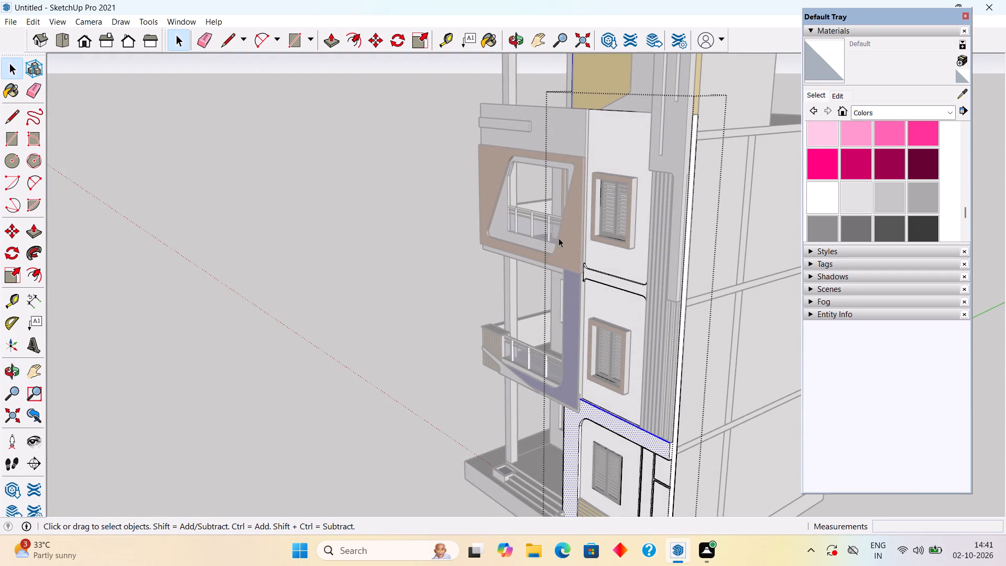
pyautogui.click(966, 95)
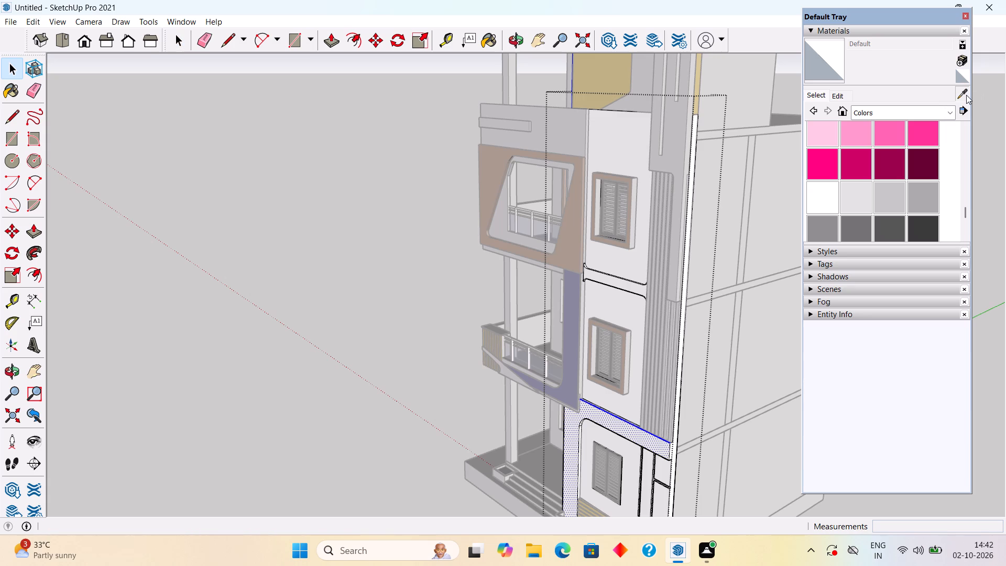
pyautogui.click(575, 247)
pyautogui.click(609, 420)
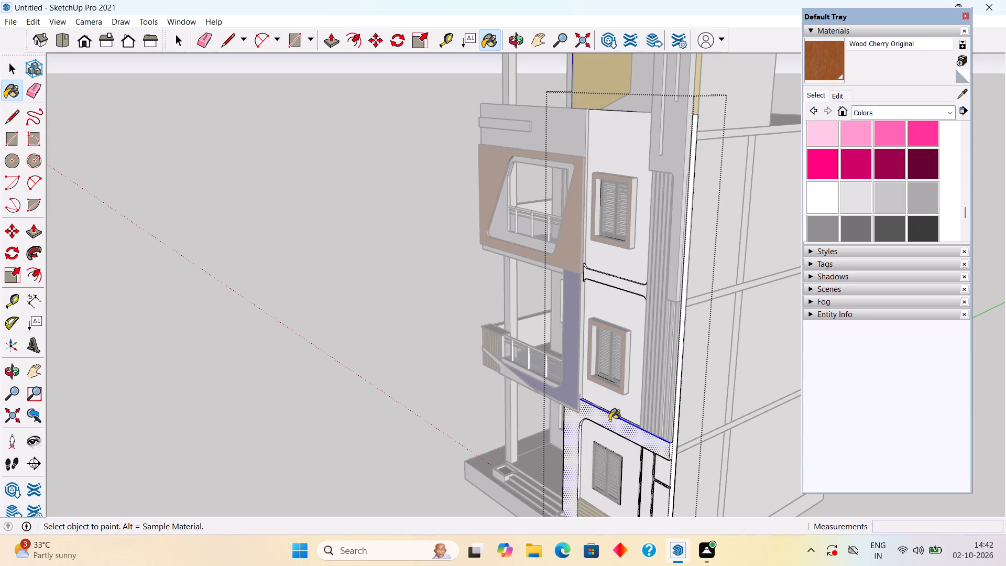
pyautogui.scroll(8, 660, 452)
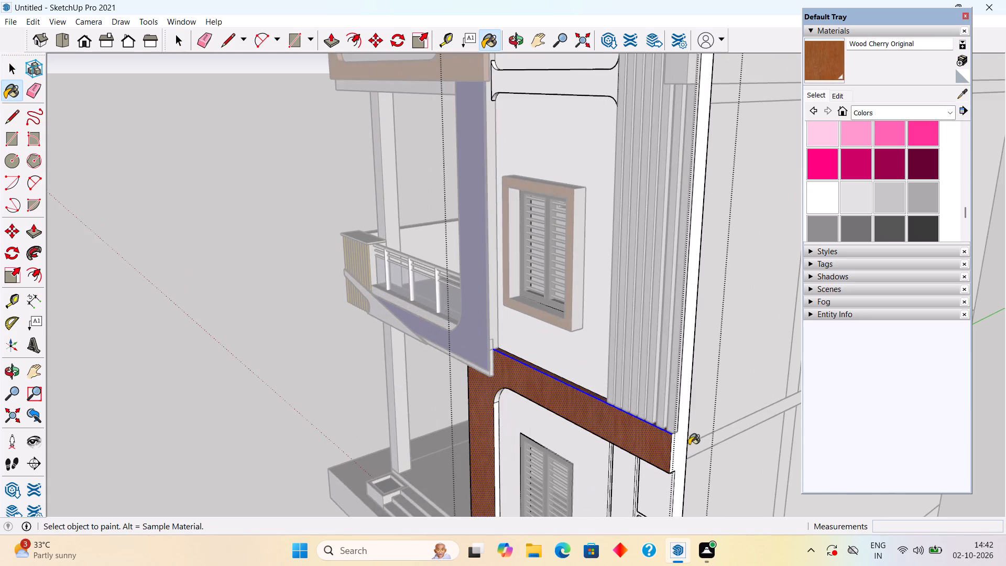
pyautogui.scroll(7, 668, 454)
pyautogui.press('space')
pyautogui.scroll(-3, 635, 413)
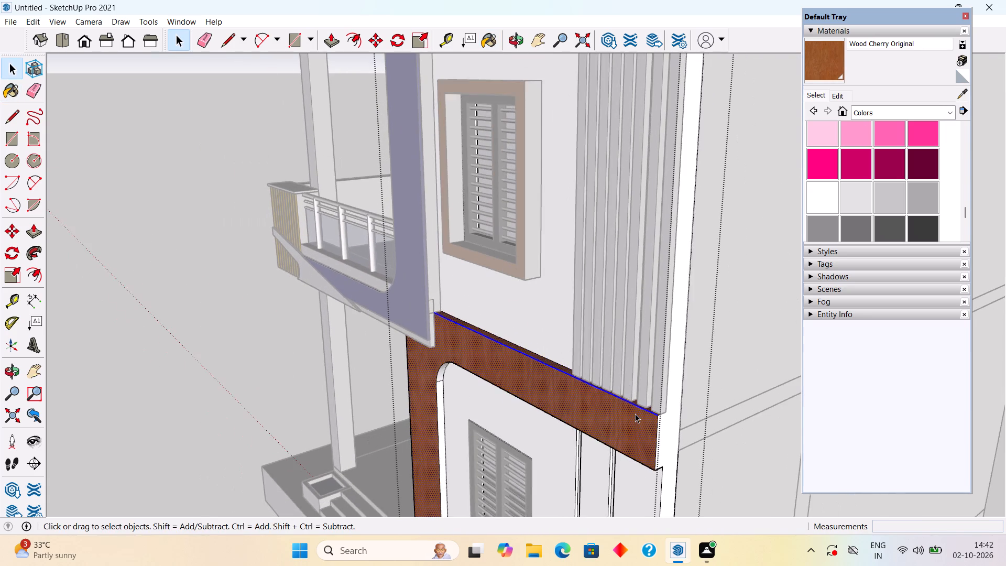
pyautogui.scroll(-4, 635, 413)
pyautogui.moveTo(635, 413); pyautogui.dragTo(691, 386, button='middle')
pyautogui.scroll(-11, 691, 386)
pyautogui.moveTo(679, 396); pyautogui.dragTo(775, 362, button='middle')
pyautogui.click(770, 364)
pyautogui.moveTo(563, 442); pyautogui.dragTo(662, 430, button='middle')
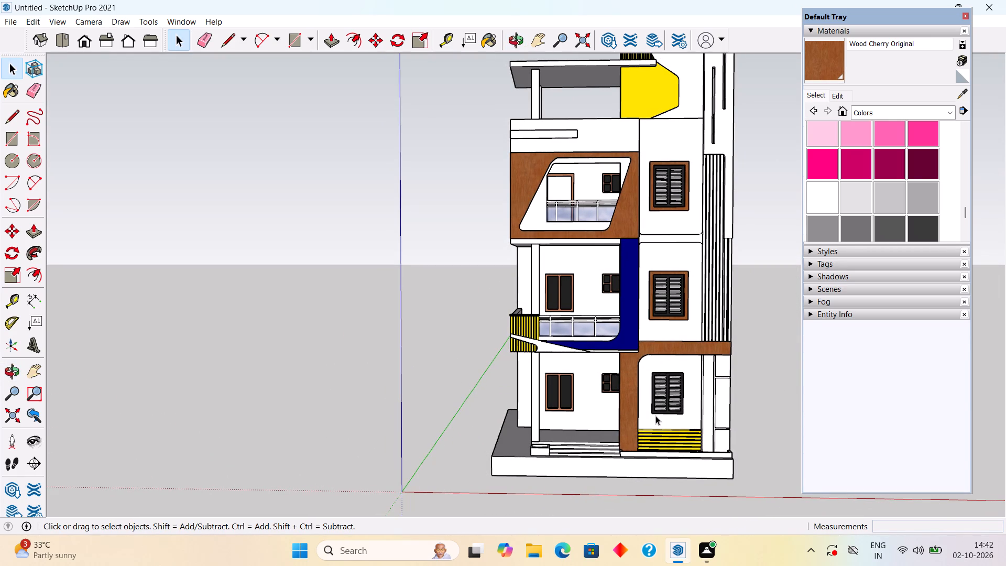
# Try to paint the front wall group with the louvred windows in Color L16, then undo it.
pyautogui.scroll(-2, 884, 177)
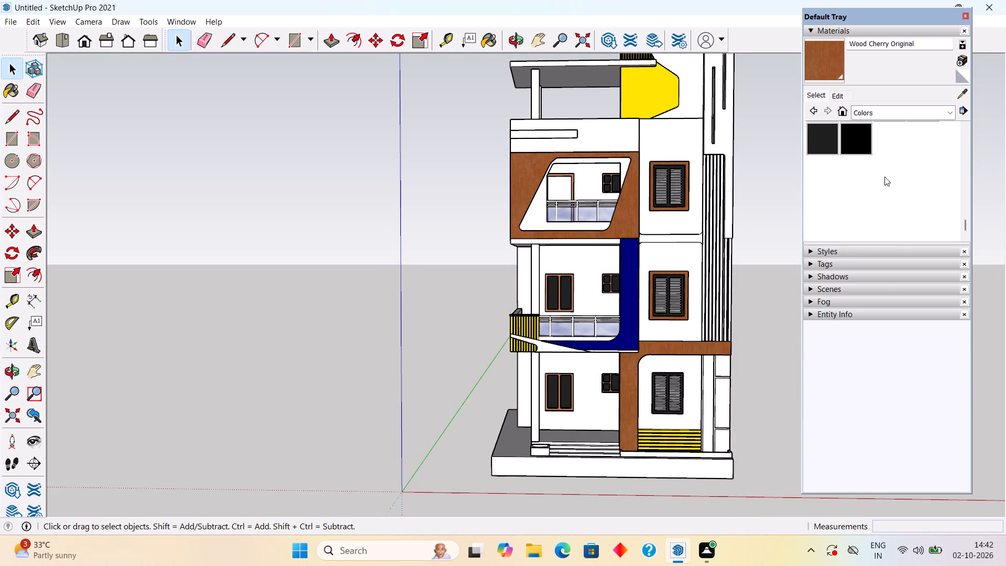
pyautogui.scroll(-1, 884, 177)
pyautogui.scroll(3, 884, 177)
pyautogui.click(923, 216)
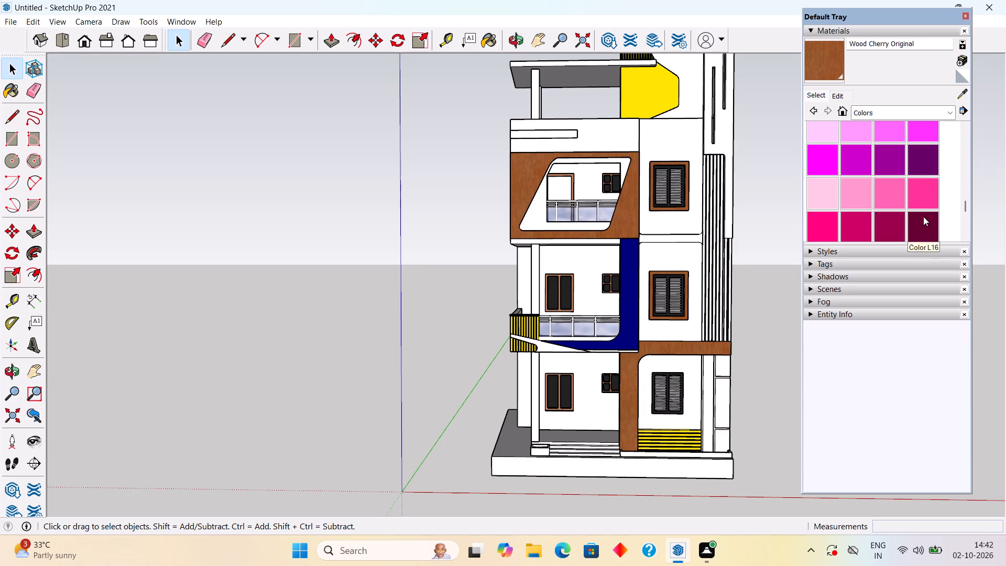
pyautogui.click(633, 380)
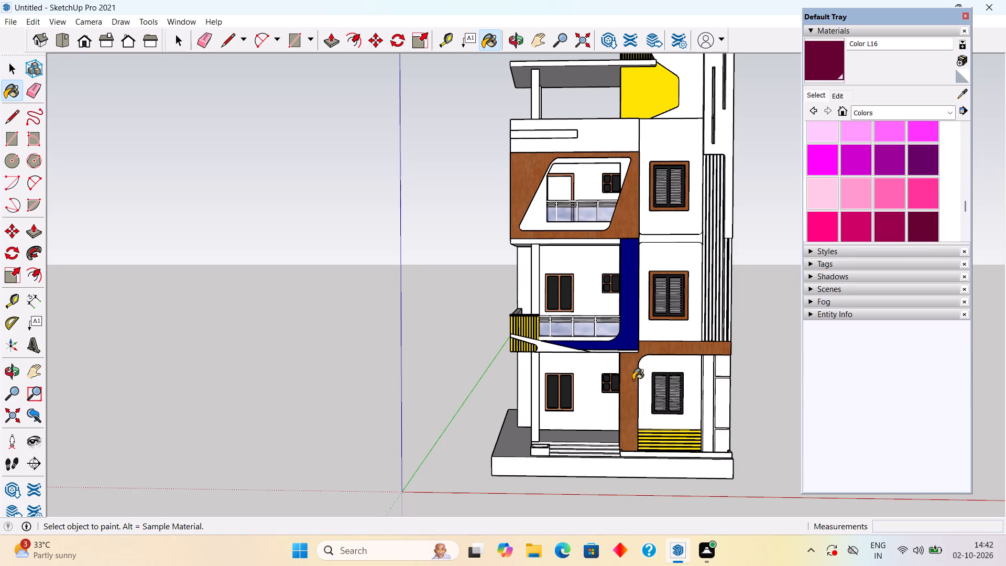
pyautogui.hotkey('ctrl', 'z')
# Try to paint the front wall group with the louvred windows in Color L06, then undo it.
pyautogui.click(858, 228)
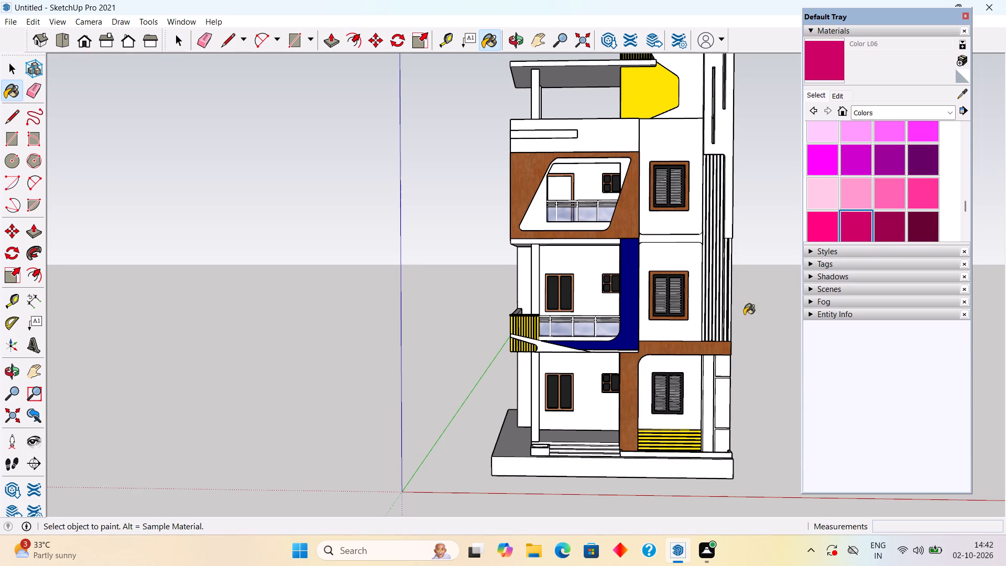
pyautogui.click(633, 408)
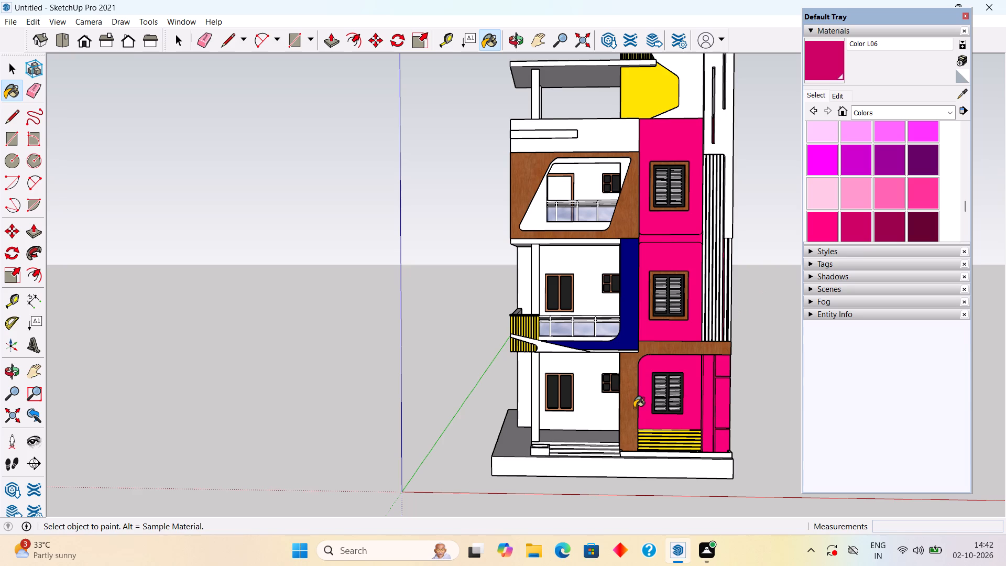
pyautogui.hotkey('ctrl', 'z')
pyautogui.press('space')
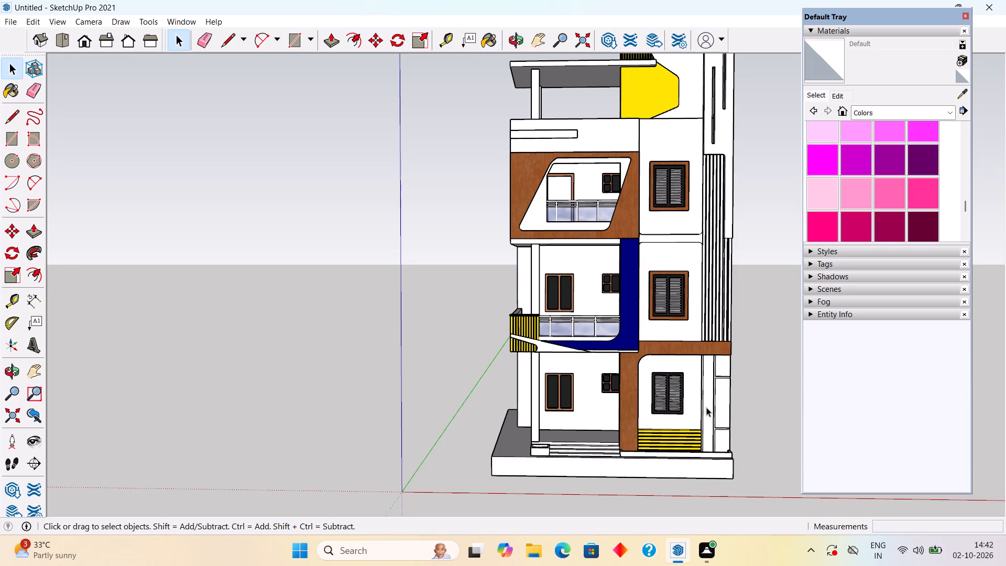
# Paint the recessed walls and front columns of the ground and first floors with Color L01.
pyautogui.click(819, 198)
pyautogui.click(583, 306)
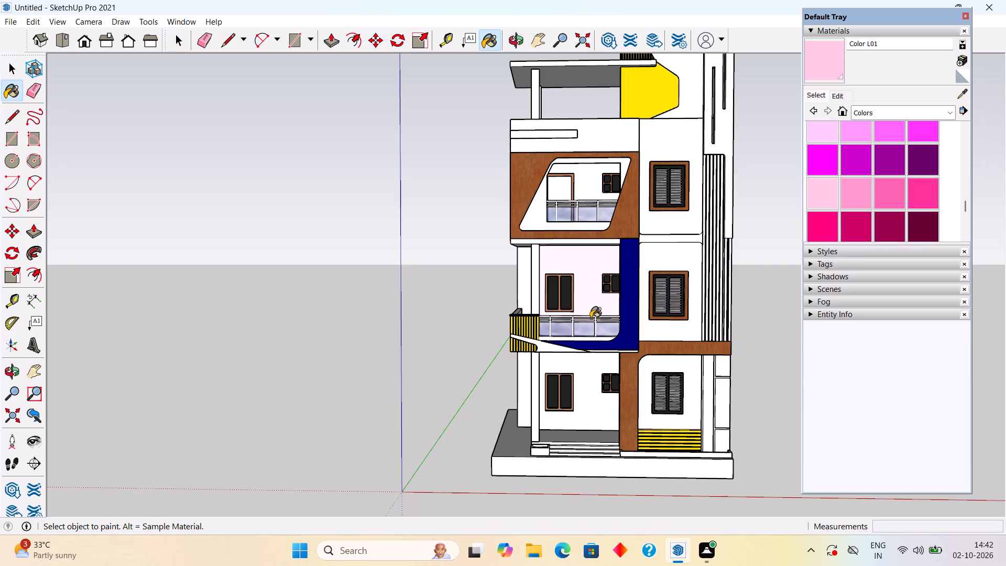
pyautogui.click(587, 383)
pyautogui.moveTo(586, 383); pyautogui.dragTo(874, 289, button='middle')
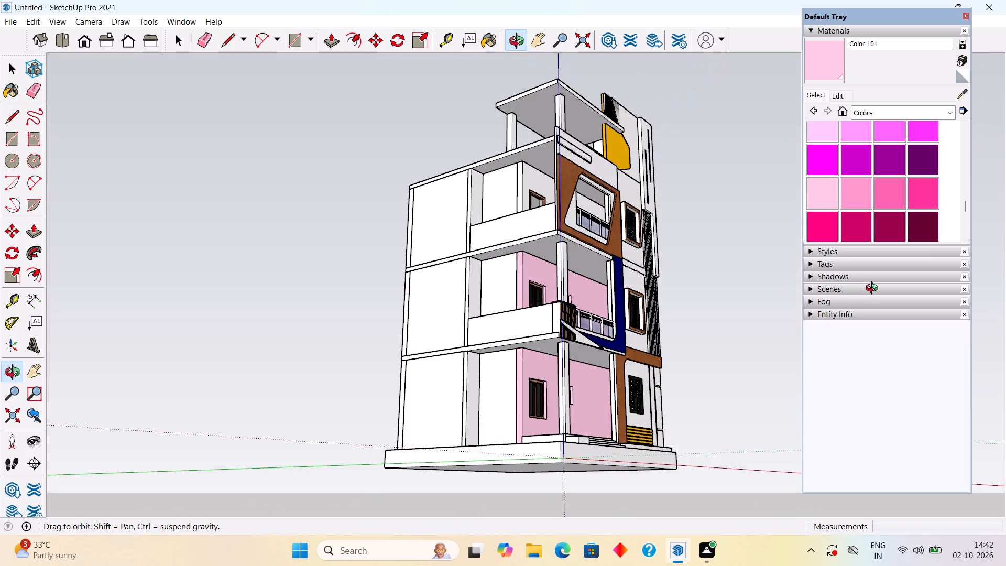
pyautogui.moveTo(874, 289); pyautogui.dragTo(807, 433, button='middle')
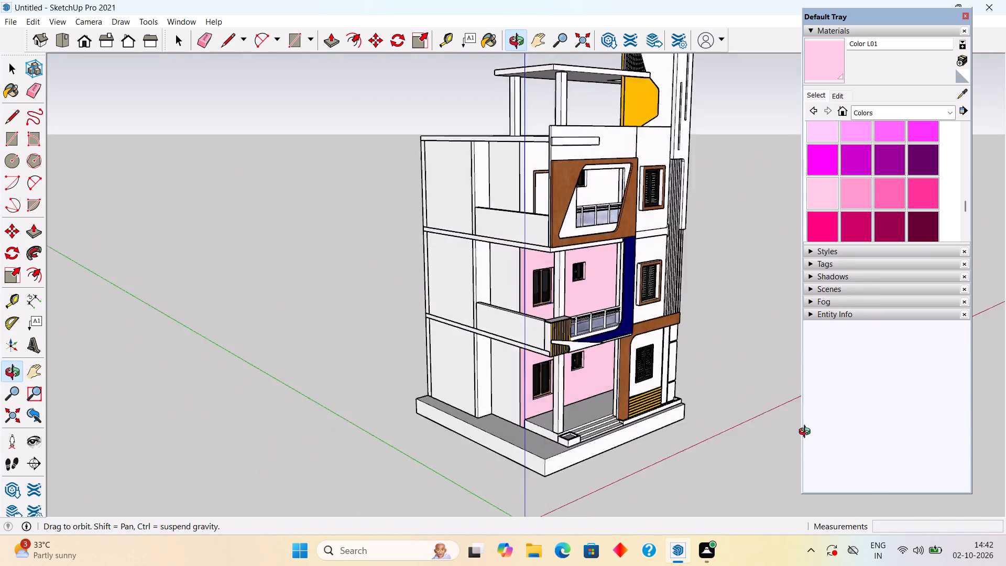
pyautogui.moveTo(807, 433); pyautogui.dragTo(537, 402, button='middle')
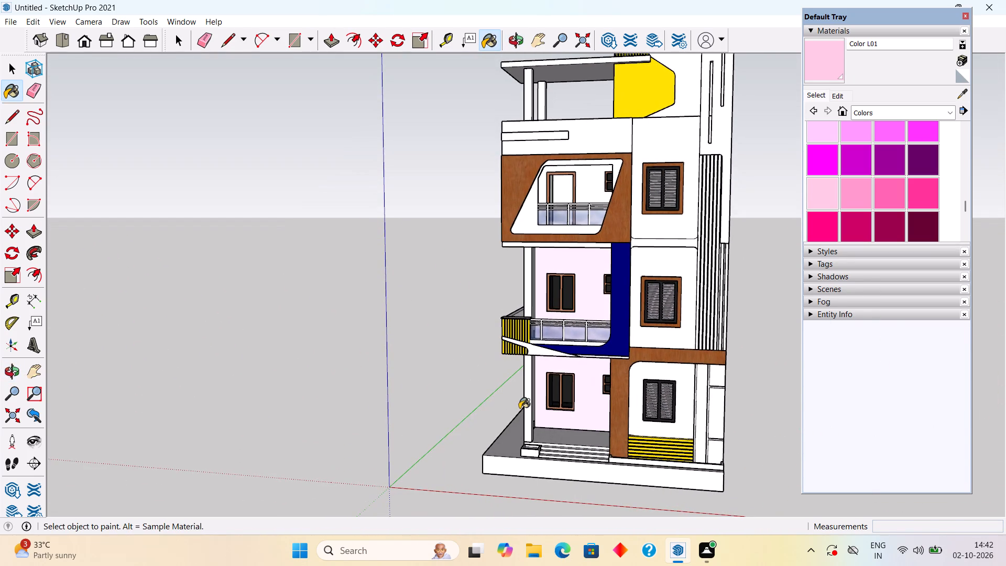
pyautogui.click(527, 406)
pyautogui.click(530, 295)
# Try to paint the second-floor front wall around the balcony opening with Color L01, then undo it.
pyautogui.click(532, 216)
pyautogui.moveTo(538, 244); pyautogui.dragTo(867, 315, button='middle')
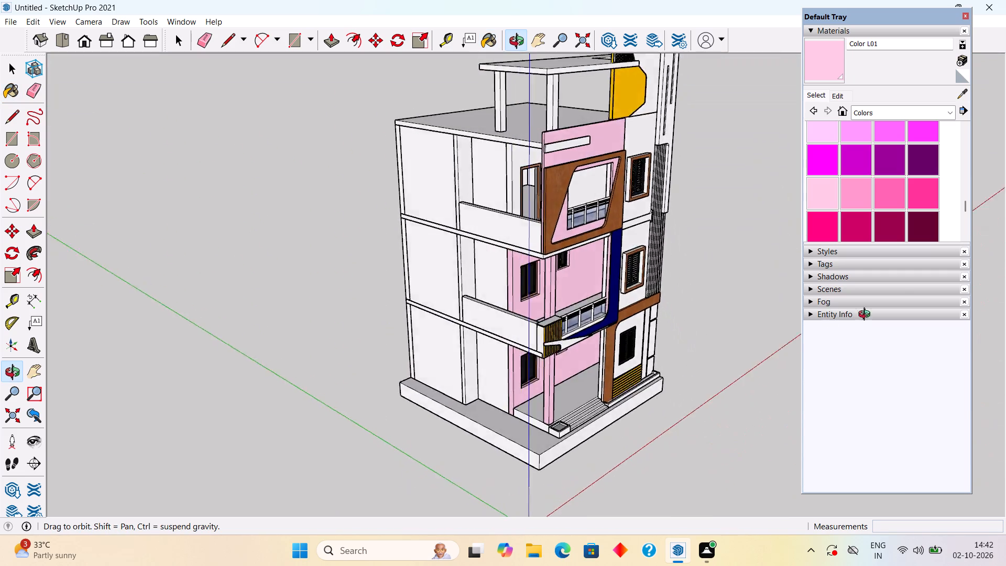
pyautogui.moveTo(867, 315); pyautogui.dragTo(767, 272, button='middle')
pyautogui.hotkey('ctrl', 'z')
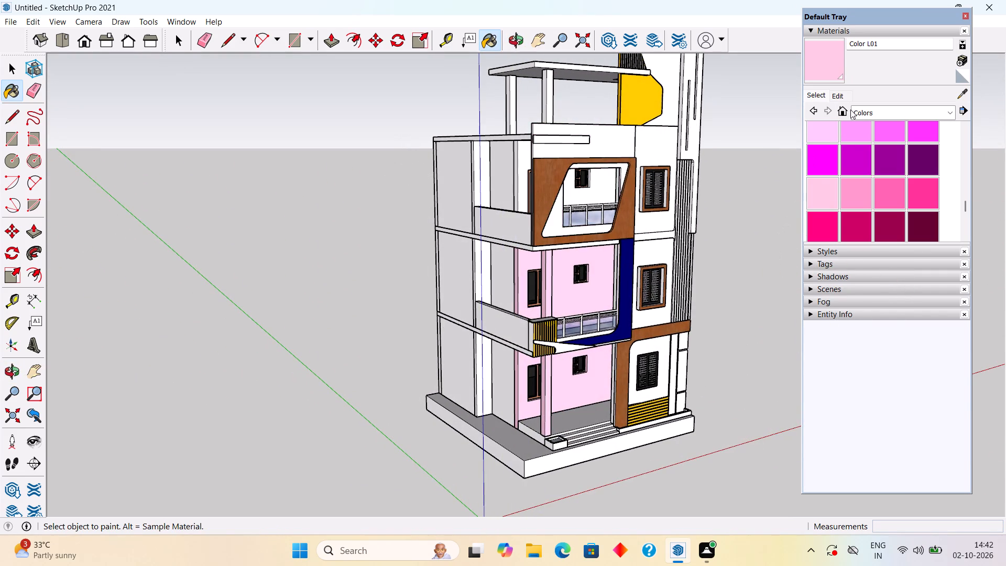
# Repaint the recessed first-floor balcony wall with 0006_Pink from the Colors-Named collection.
pyautogui.click(855, 110)
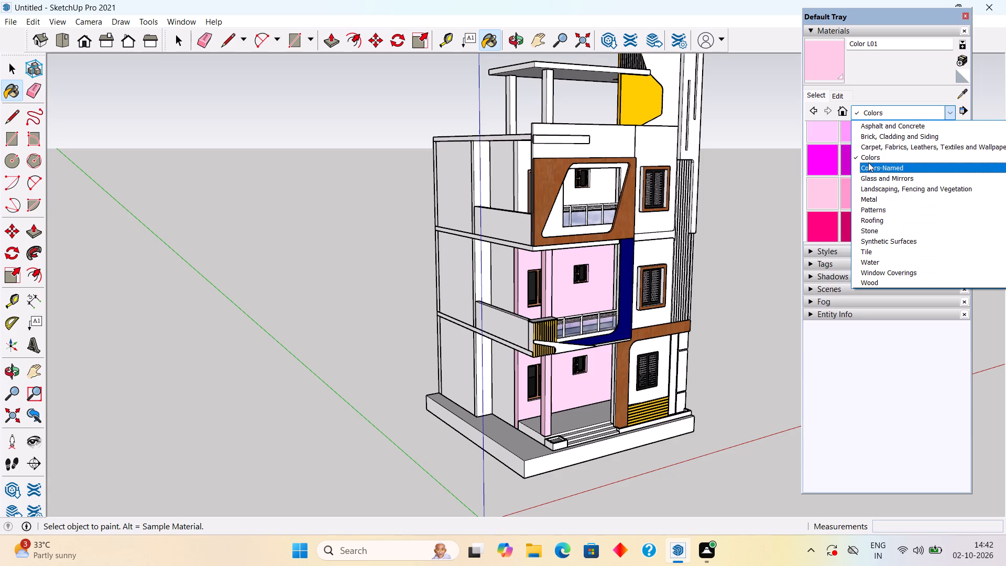
pyautogui.click(868, 162)
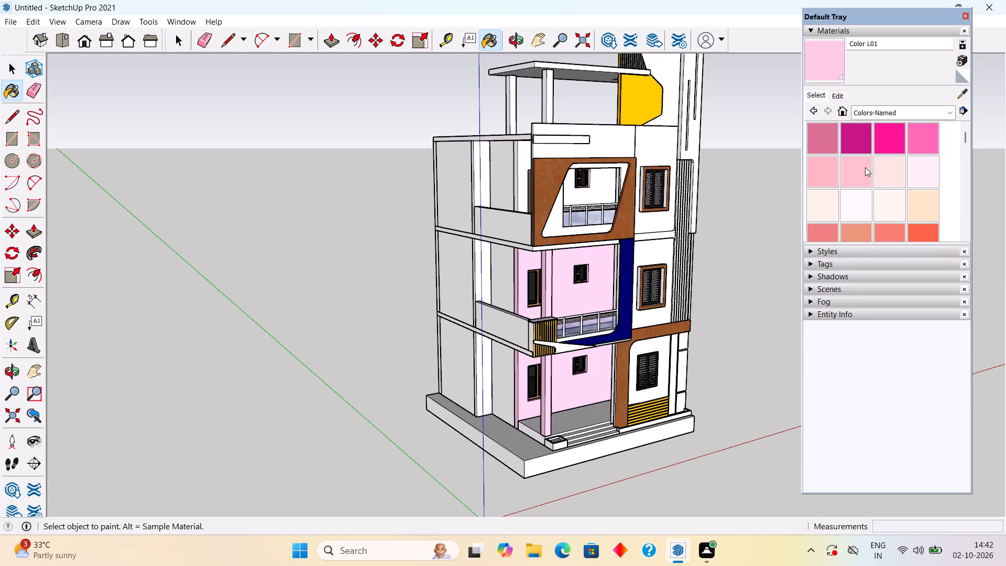
pyautogui.click(859, 173)
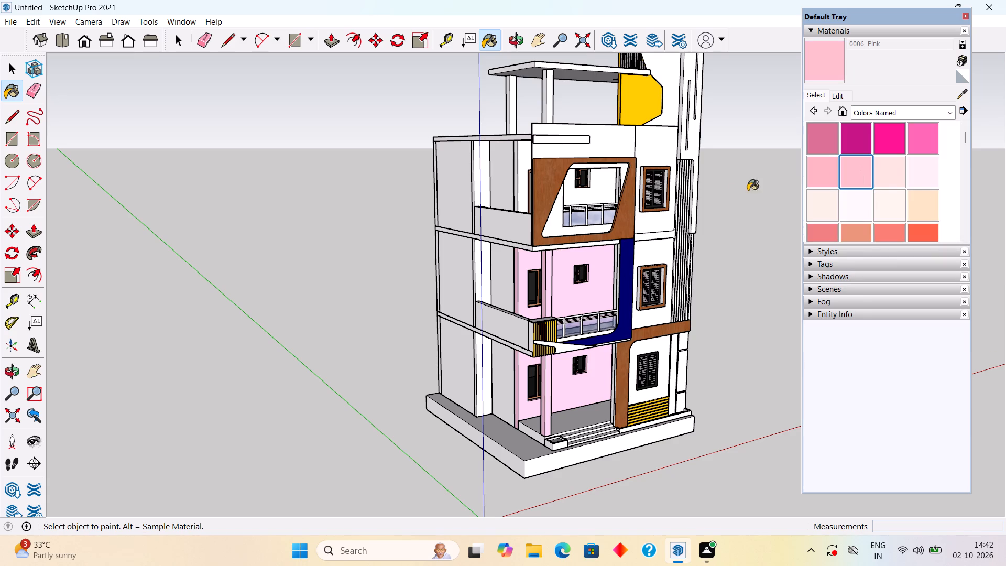
pyautogui.click(602, 278)
# Paint the second-floor front wall around the balcony opening and the two rooftop canopy columns with 0006_Pink.
pyautogui.moveTo(579, 295); pyautogui.dragTo(476, 270, button='middle')
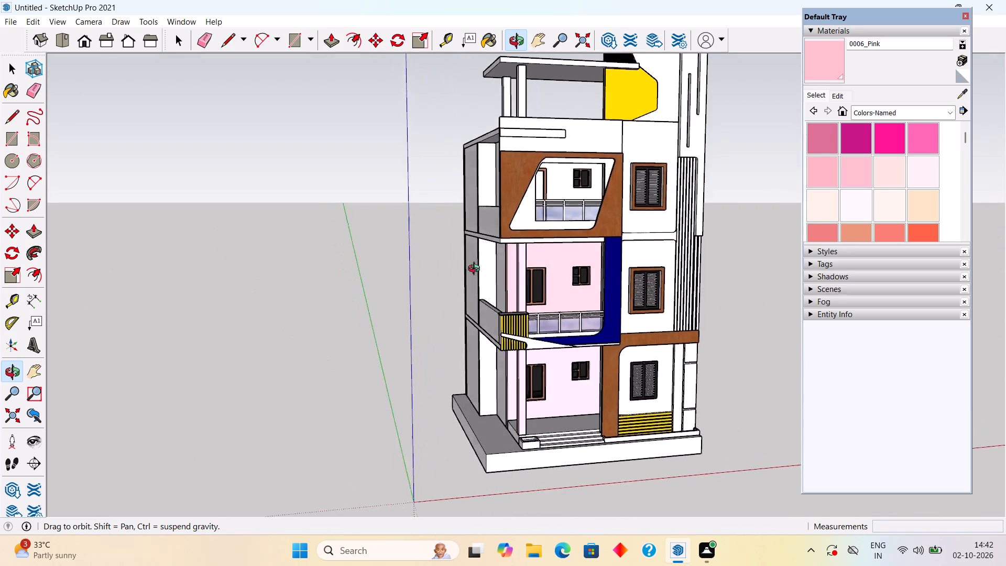
pyautogui.moveTo(476, 270); pyautogui.dragTo(461, 297, button='middle')
pyautogui.click(518, 223)
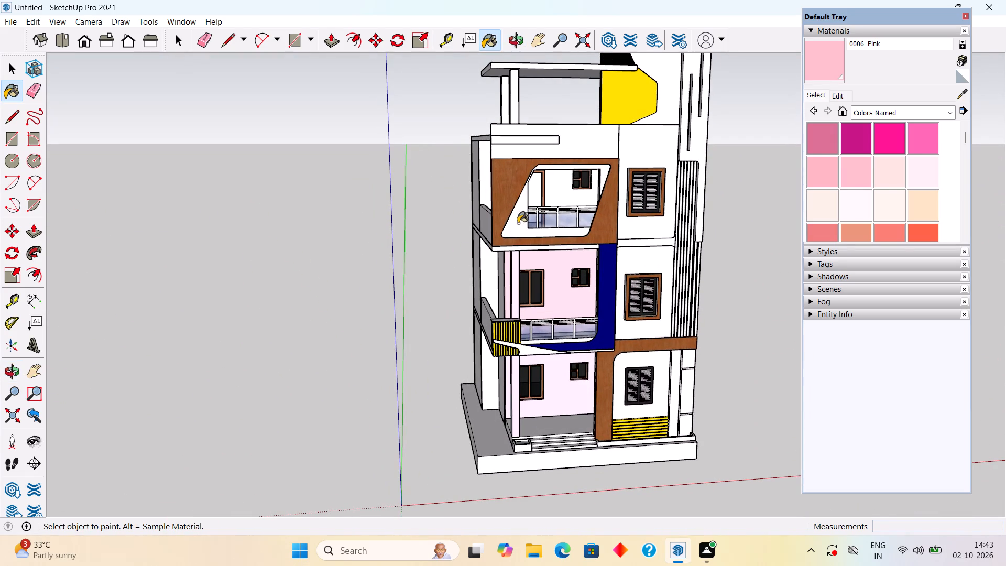
pyautogui.click(516, 106)
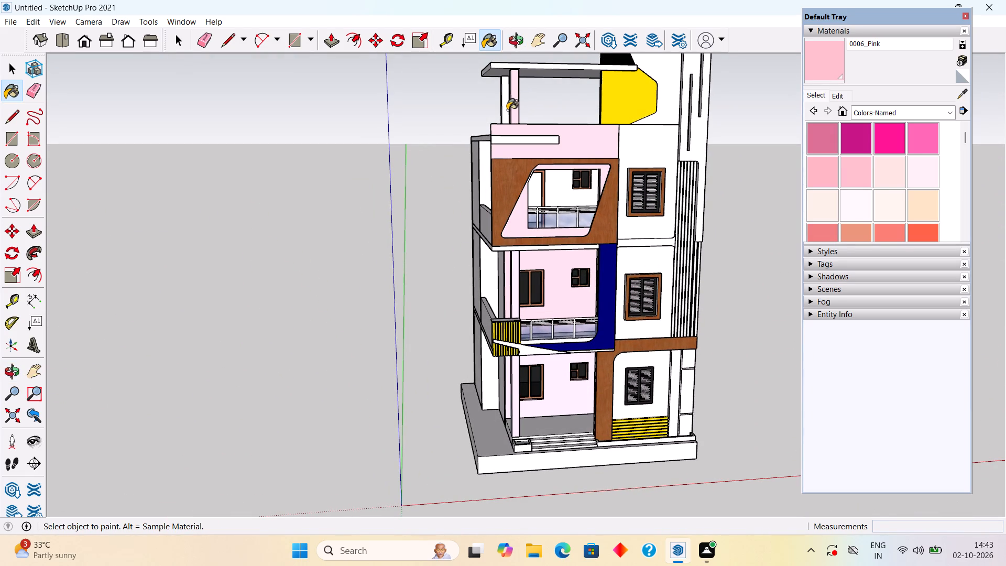
pyautogui.click(504, 112)
pyautogui.click(554, 307)
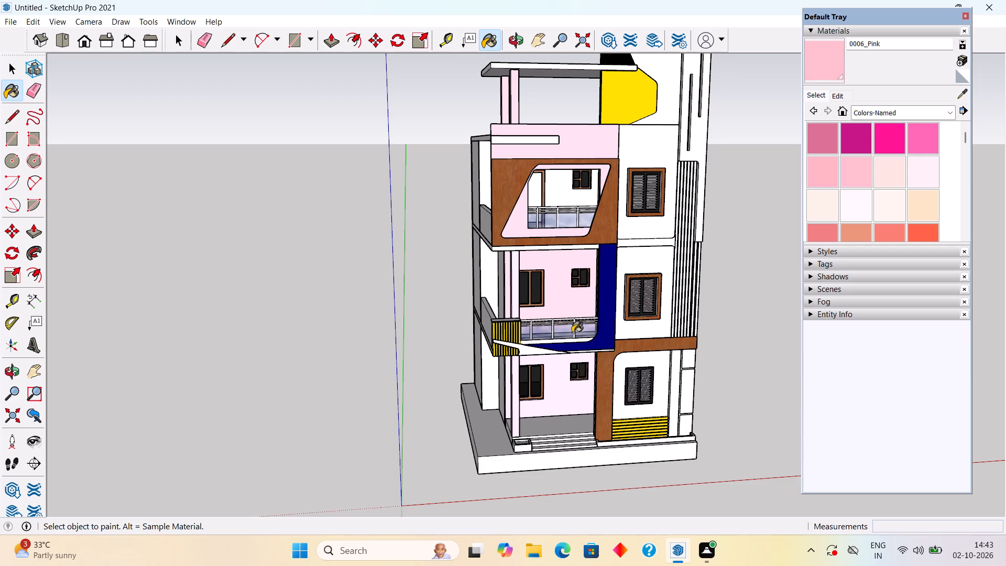
# Paint the ground-floor recessed wall, the front columns and the front window-bay wall with 0006_Pink.
pyautogui.click(564, 394)
pyautogui.click(516, 421)
pyautogui.click(516, 289)
pyautogui.click(664, 255)
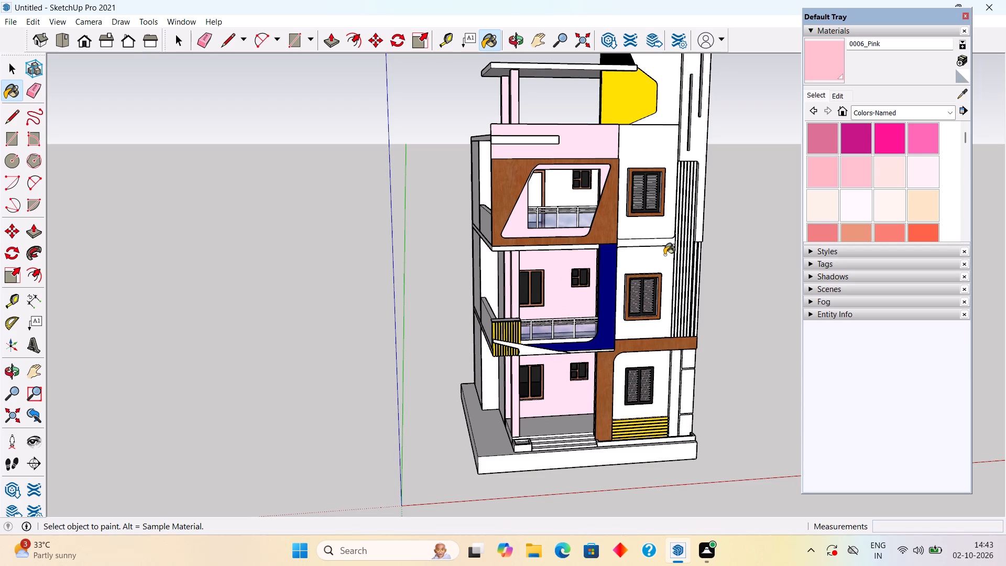
# Paint the ground-floor side wall beside the porch and the first-floor balcony's side parapet with 0006_Pink.
pyautogui.moveTo(590, 236); pyautogui.dragTo(461, 150, button='middle')
pyautogui.scroll(2, 630, 253)
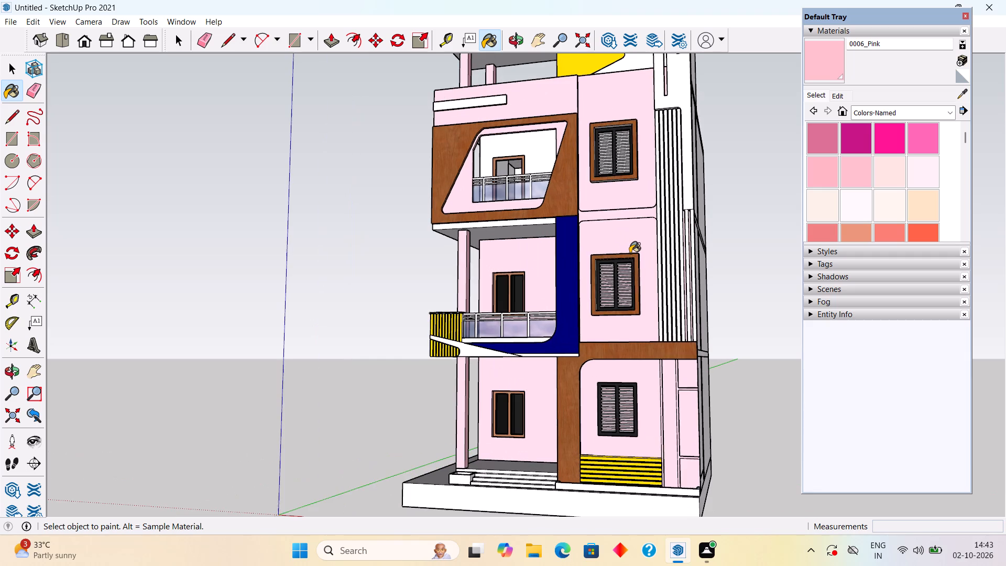
pyautogui.moveTo(655, 249); pyautogui.dragTo(708, 246, button='middle')
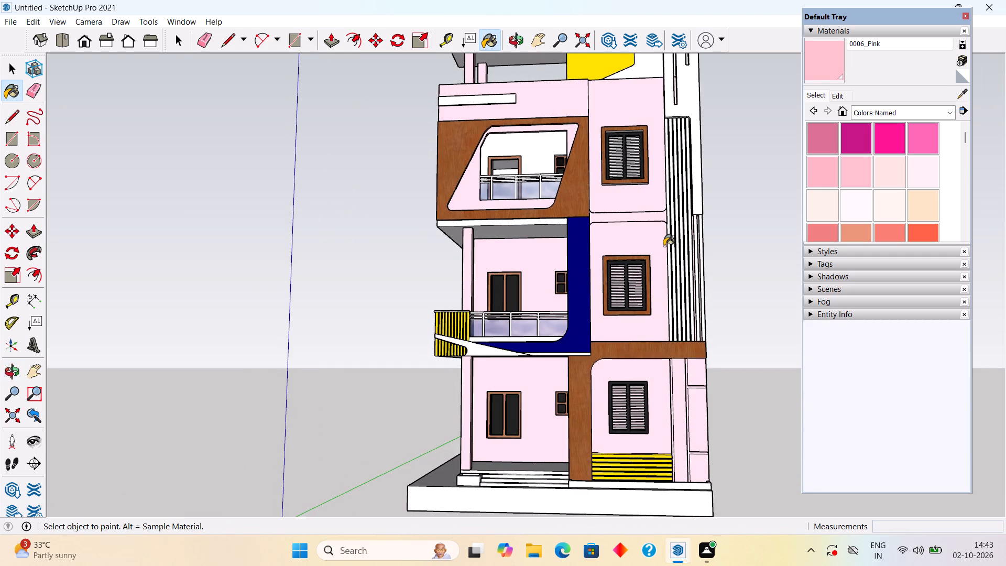
pyautogui.scroll(-7, 664, 246)
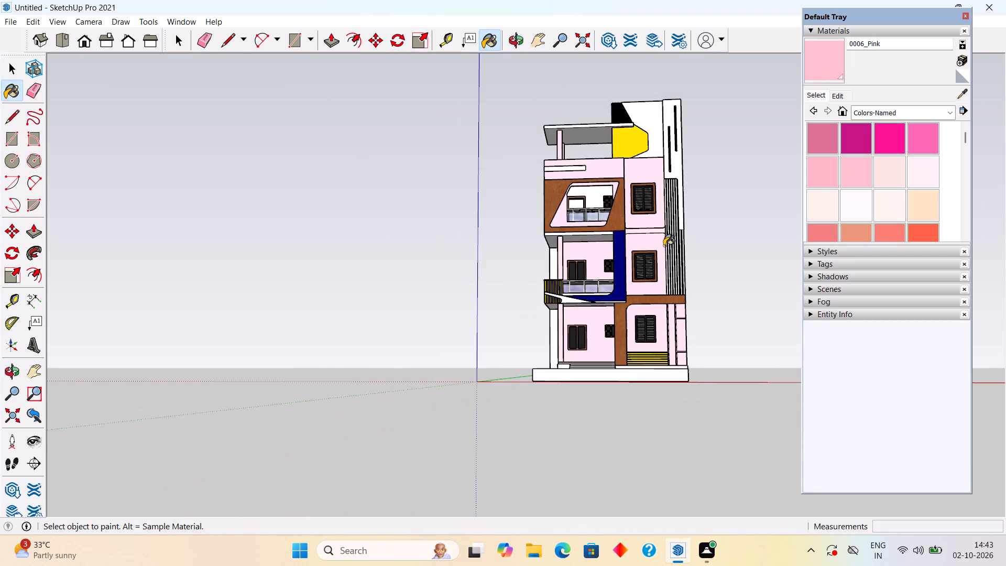
pyautogui.moveTo(673, 277); pyautogui.dragTo(797, 303, button='middle')
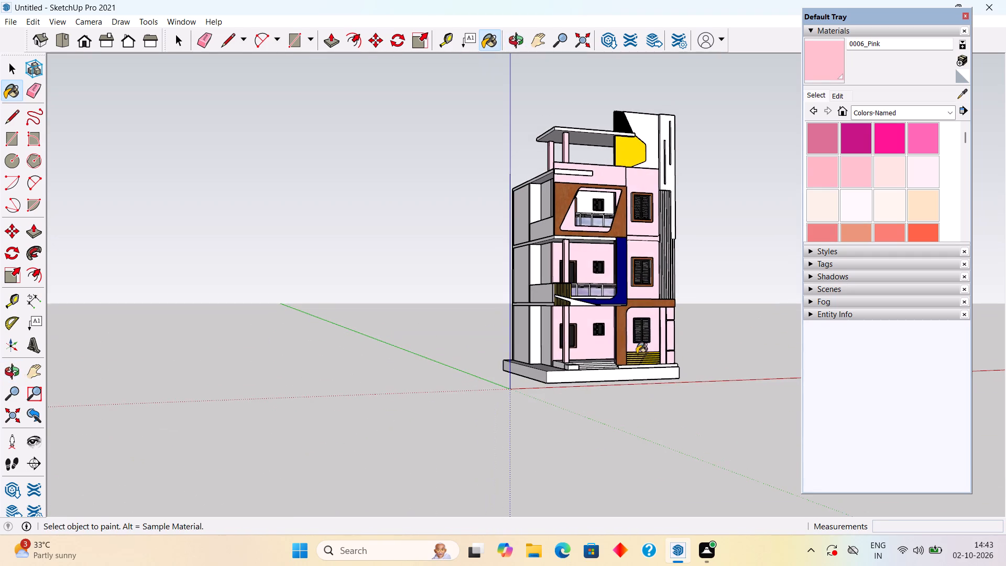
pyautogui.moveTo(599, 344); pyautogui.dragTo(724, 328, button='middle')
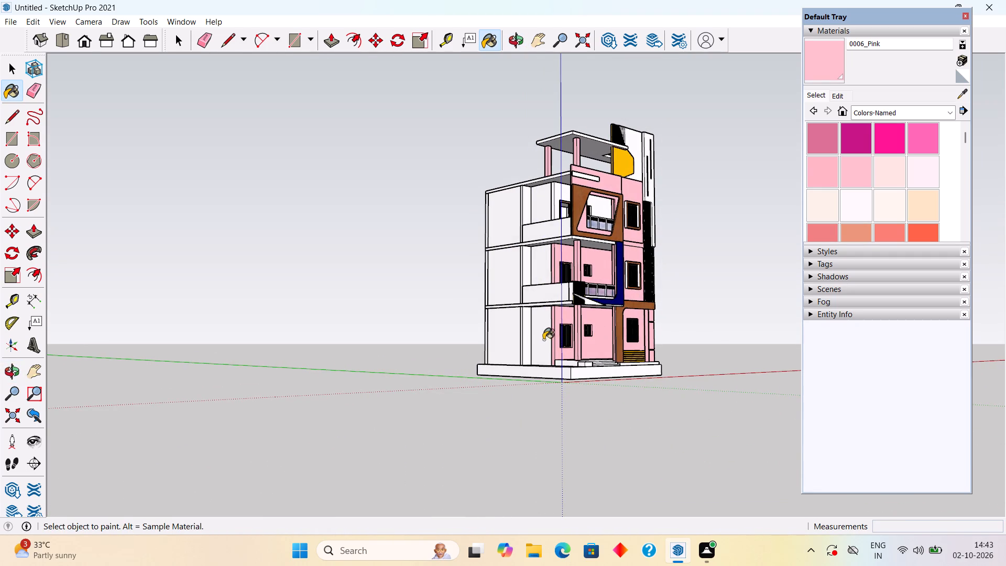
pyautogui.click(543, 340)
pyautogui.click(534, 291)
pyautogui.click(538, 304)
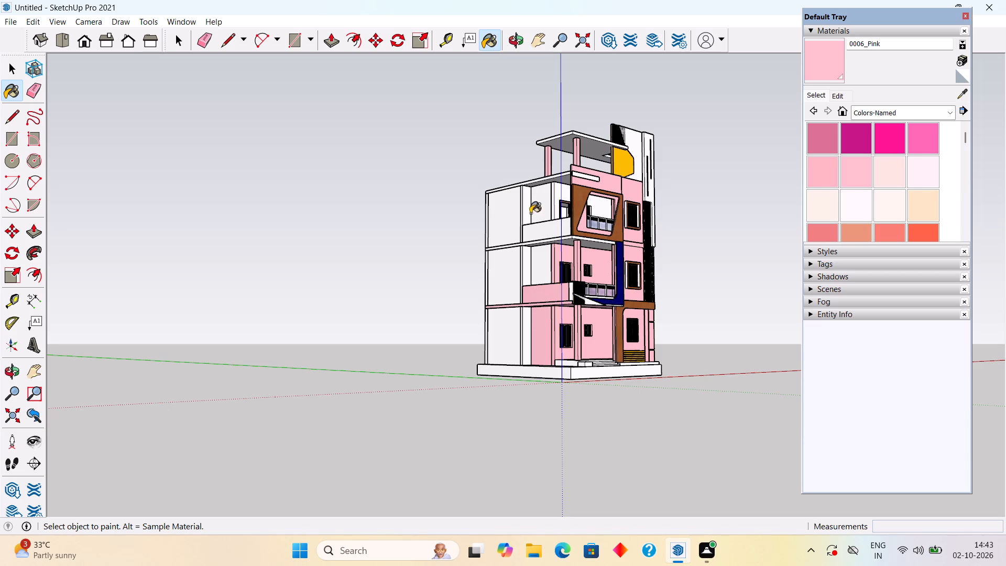
# Paint the second-floor balcony's side parapet and the remaining balcony-side wall panels on all three floors with 0006_Pink.
pyautogui.moveTo(530, 213); pyautogui.dragTo(571, 223, button='middle')
pyautogui.click(545, 231)
pyautogui.click(505, 256)
pyautogui.click(502, 216)
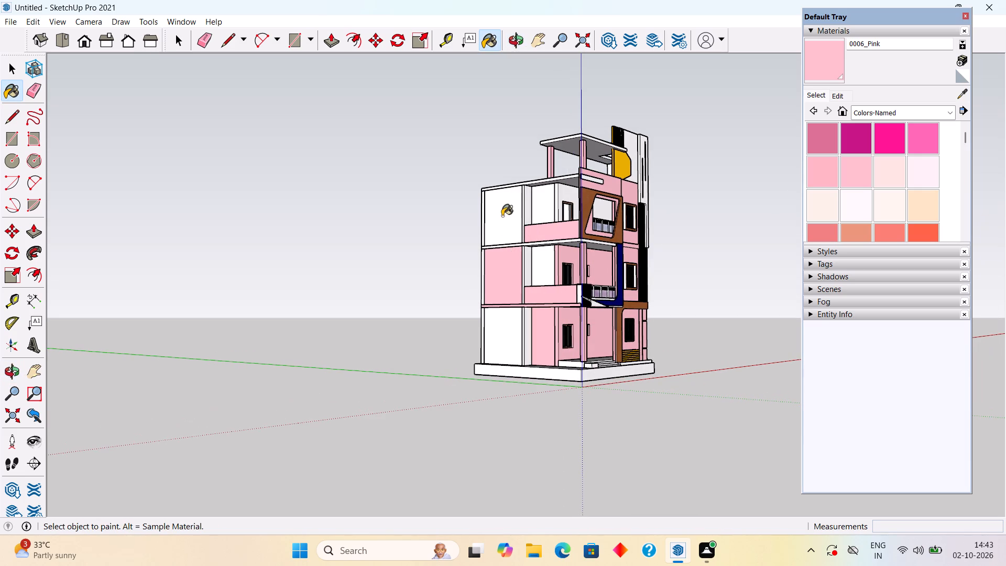
pyautogui.click(495, 330)
pyautogui.moveTo(512, 286); pyautogui.dragTo(751, 325, button='middle')
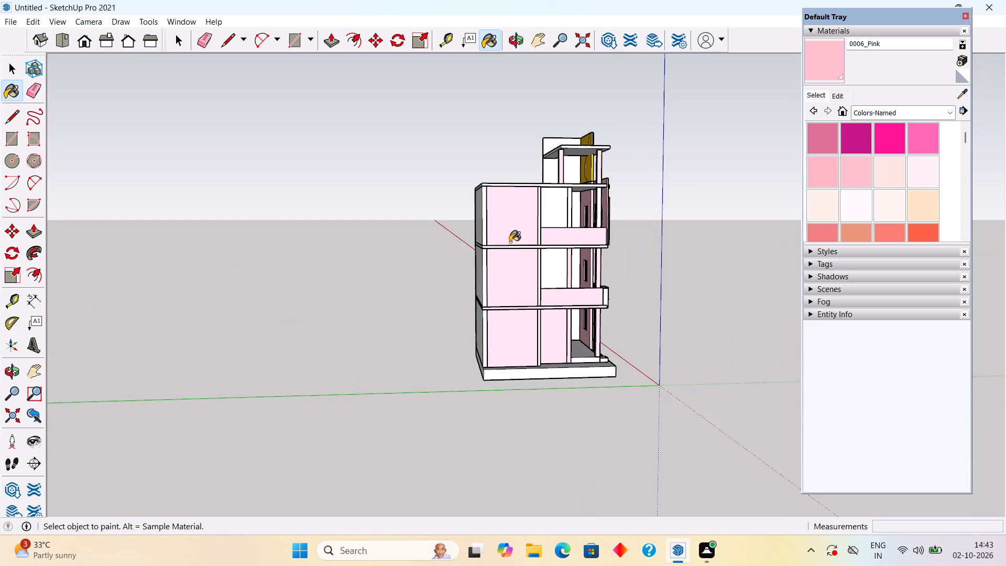
pyautogui.click(561, 261)
pyautogui.click(556, 212)
pyautogui.moveTo(555, 166); pyautogui.dragTo(567, 185, button='middle')
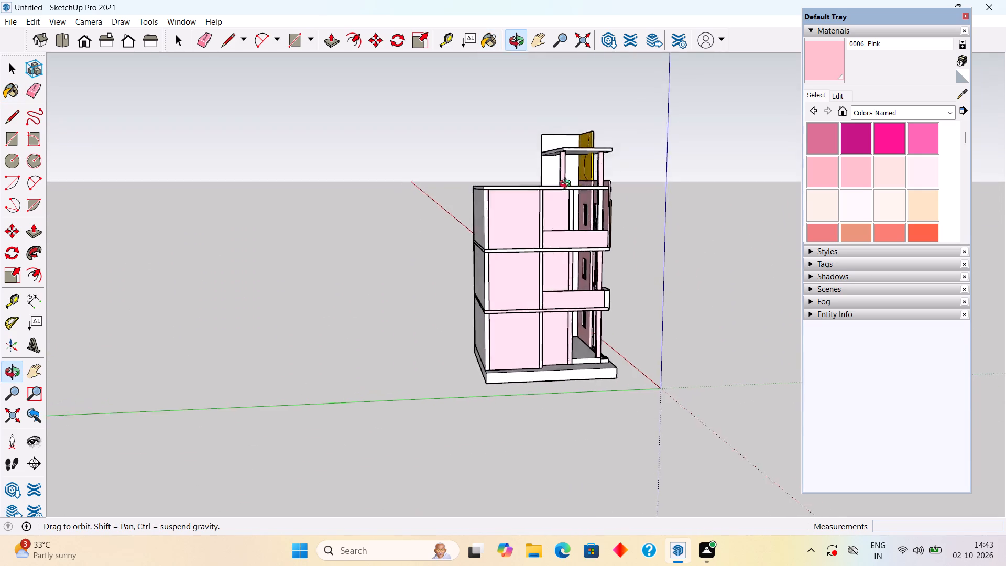
pyautogui.moveTo(567, 185); pyautogui.dragTo(591, 212, button='middle')
pyautogui.click(575, 219)
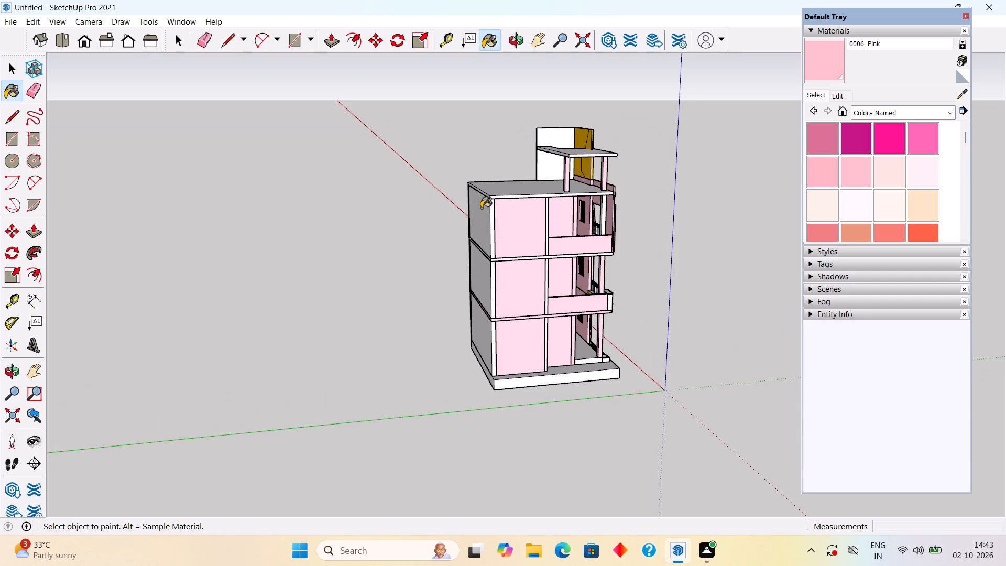
# Paint the rear walls of all three floors with 0006_Pink.
pyautogui.moveTo(480, 211); pyautogui.dragTo(560, 213, button='middle')
pyautogui.click(480, 231)
pyautogui.click(484, 271)
pyautogui.click(483, 330)
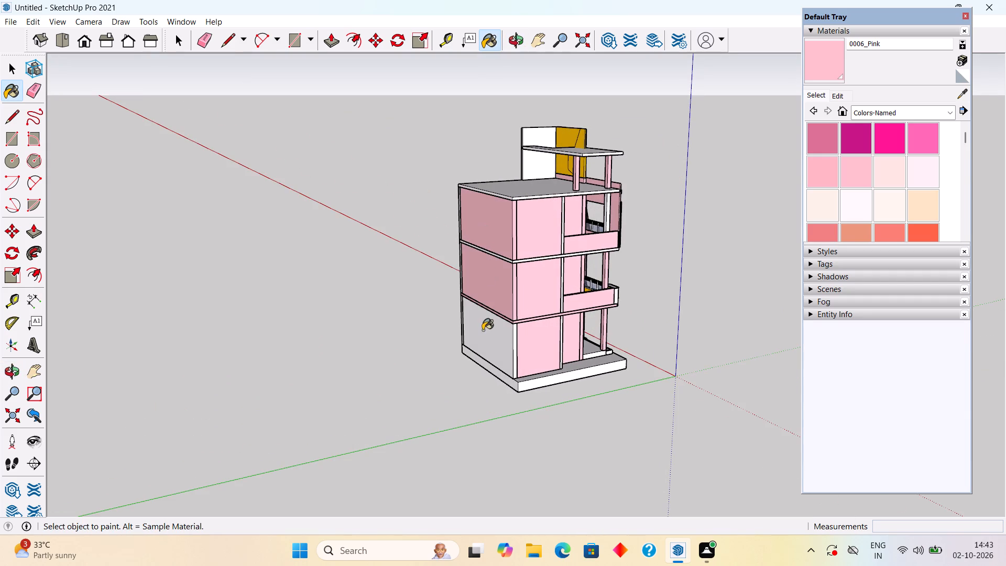
# Paint the side walls opposite the balconies, including their narrow panels and the rooftop tower wall, with 0006_Pink.
pyautogui.moveTo(497, 301); pyautogui.dragTo(762, 293, button='middle')
pyautogui.moveTo(513, 304); pyautogui.dragTo(604, 300, button='middle')
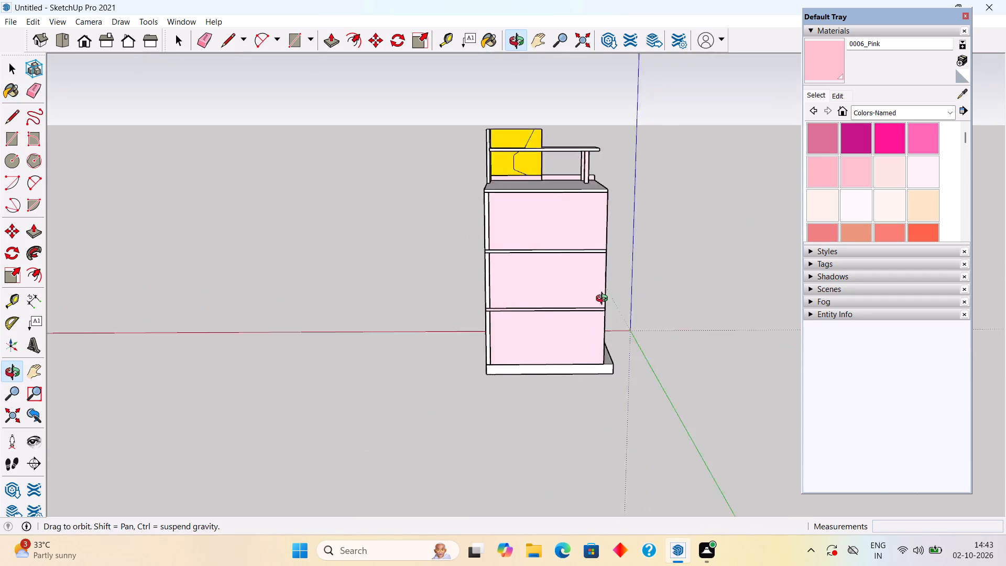
pyautogui.moveTo(604, 300); pyautogui.dragTo(745, 297, button='middle')
pyautogui.click(504, 311)
pyautogui.click(512, 281)
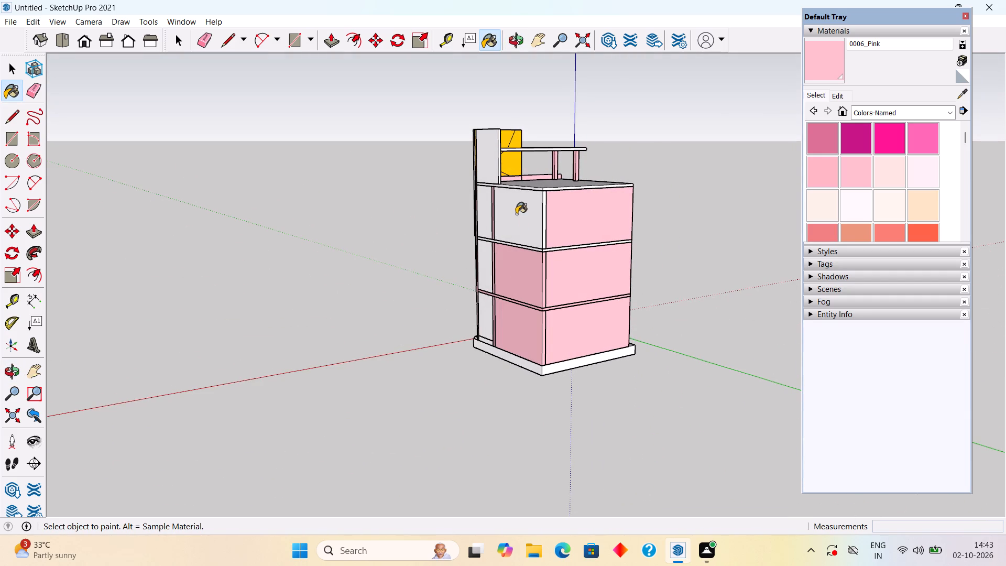
pyautogui.click(516, 213)
pyautogui.click(486, 229)
pyautogui.click(481, 260)
pyautogui.click(484, 322)
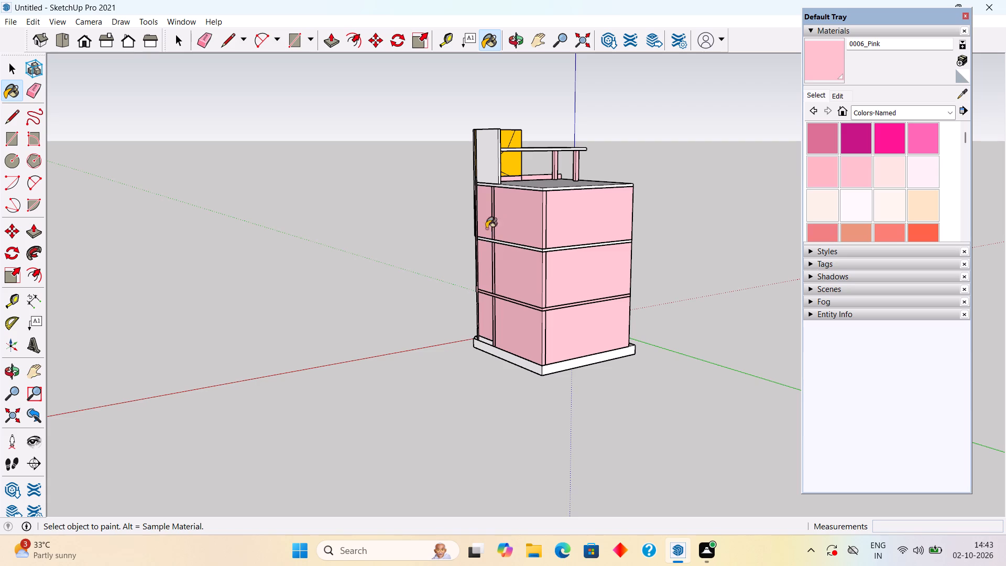
pyautogui.click(495, 160)
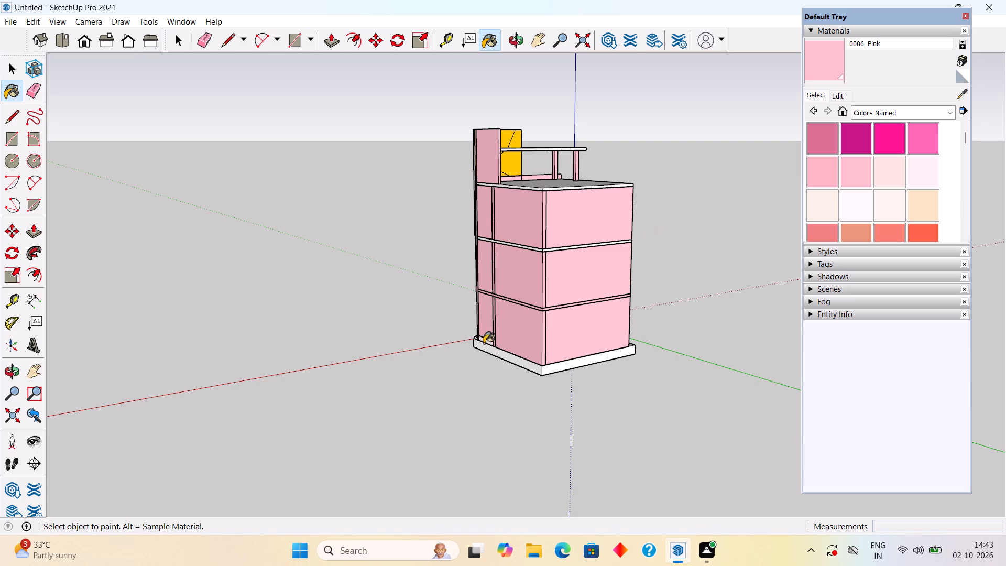
pyautogui.scroll(3, 484, 344)
pyautogui.click(486, 339)
# Paint the main roof slab, the vertical strips on the balcony-side wall and the second-floor slab with 0006_Pink.
pyautogui.moveTo(624, 245); pyautogui.dragTo(443, 383, button='middle')
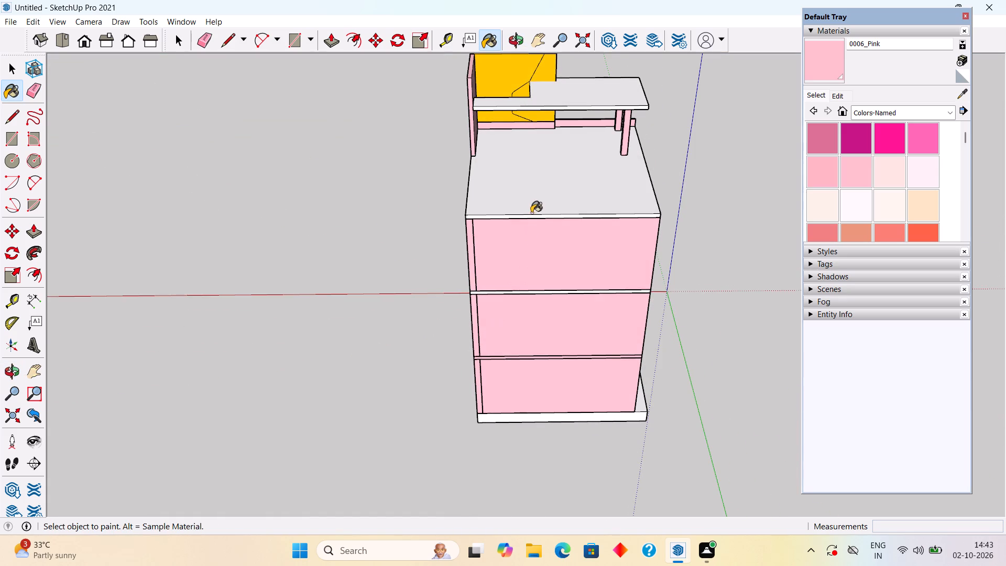
pyautogui.click(532, 209)
pyautogui.moveTo(628, 216); pyautogui.dragTo(344, 179, button='middle')
pyautogui.moveTo(676, 189); pyautogui.dragTo(512, 173, button='middle')
pyautogui.click(515, 235)
pyautogui.click(517, 285)
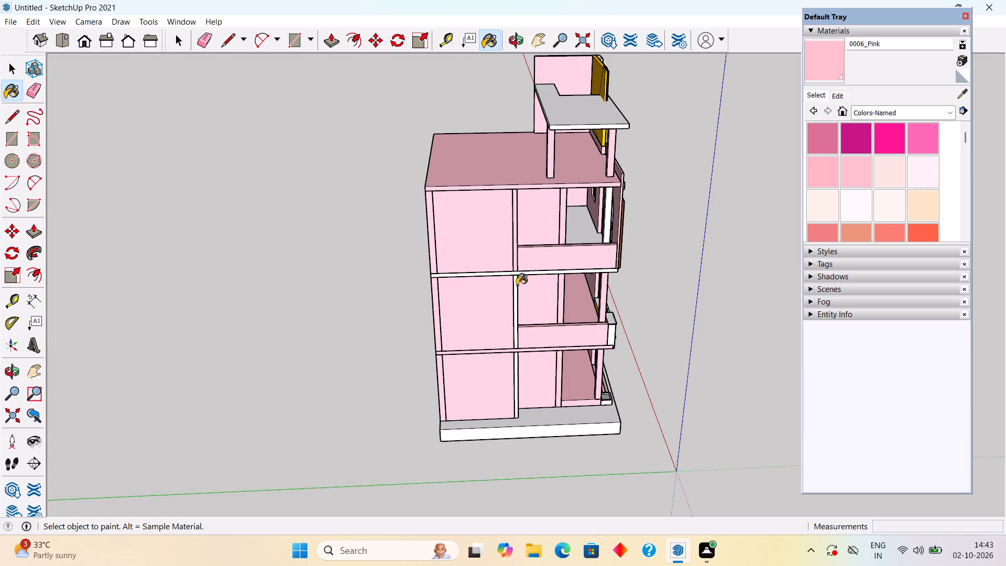
pyautogui.click(507, 273)
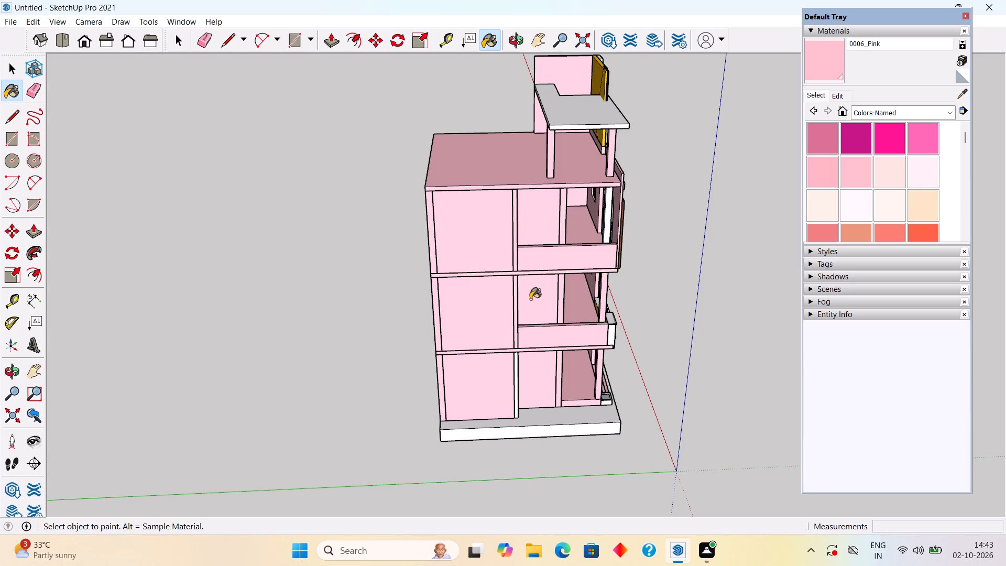
pyautogui.moveTo(530, 298); pyautogui.dragTo(469, 202, button='middle')
pyautogui.scroll(1, 517, 326)
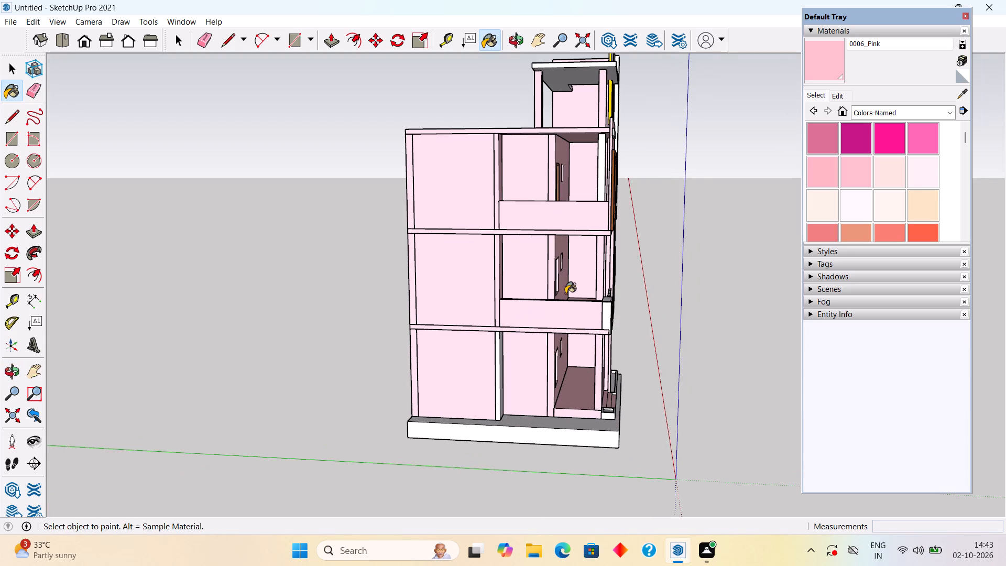
pyautogui.press('space')
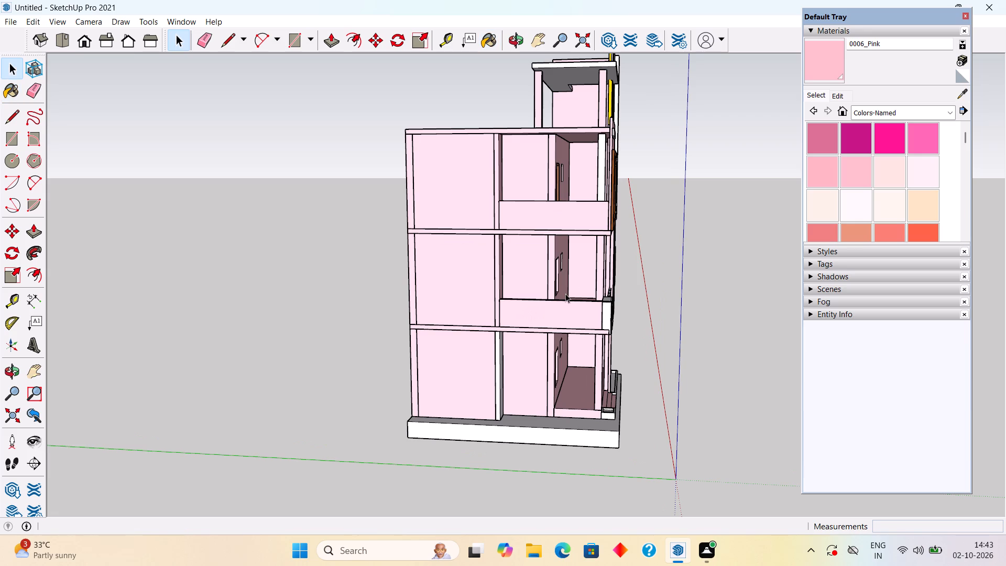
# Examine the painted front facade, checking the balconies, window bay and frame colours.
pyautogui.scroll(-6, 566, 156)
pyautogui.moveTo(593, 263); pyautogui.dragTo(332, 235, button='middle')
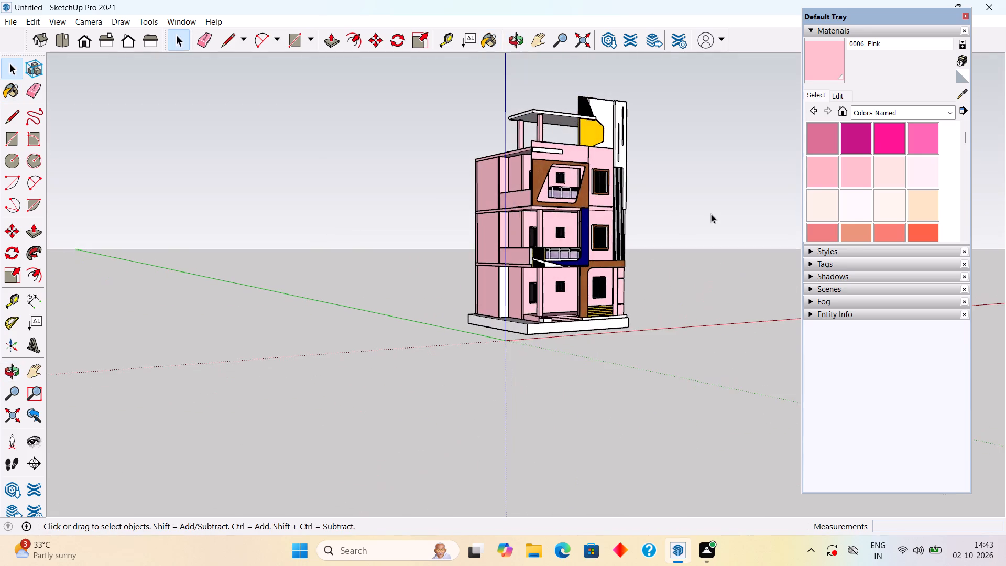
pyautogui.moveTo(704, 216); pyautogui.dragTo(524, 249, button='middle')
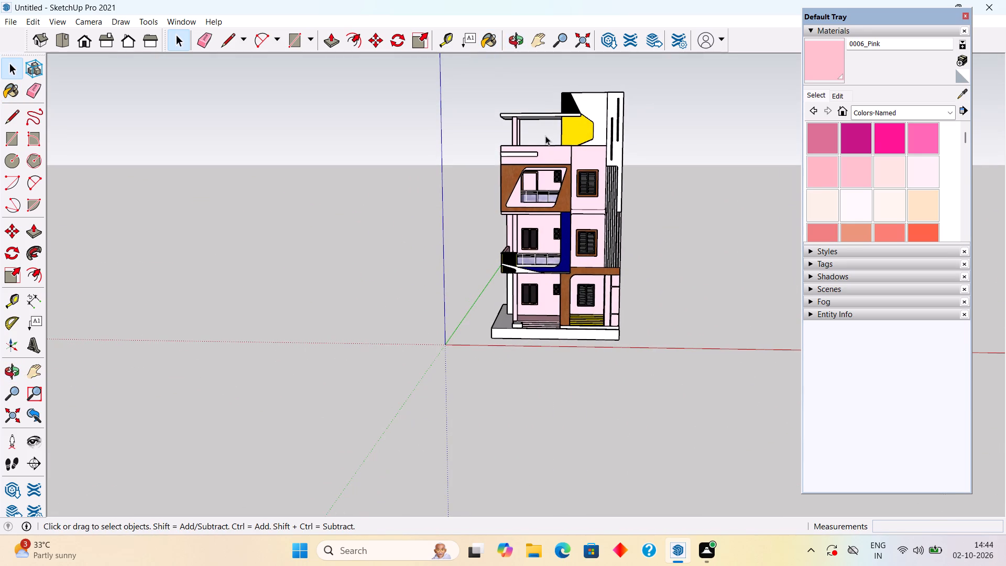
pyautogui.keyDown('shift'); pyautogui.moveTo(546, 135); pyautogui.dragTo(554, 232, button='middle'); pyautogui.keyUp('shift')
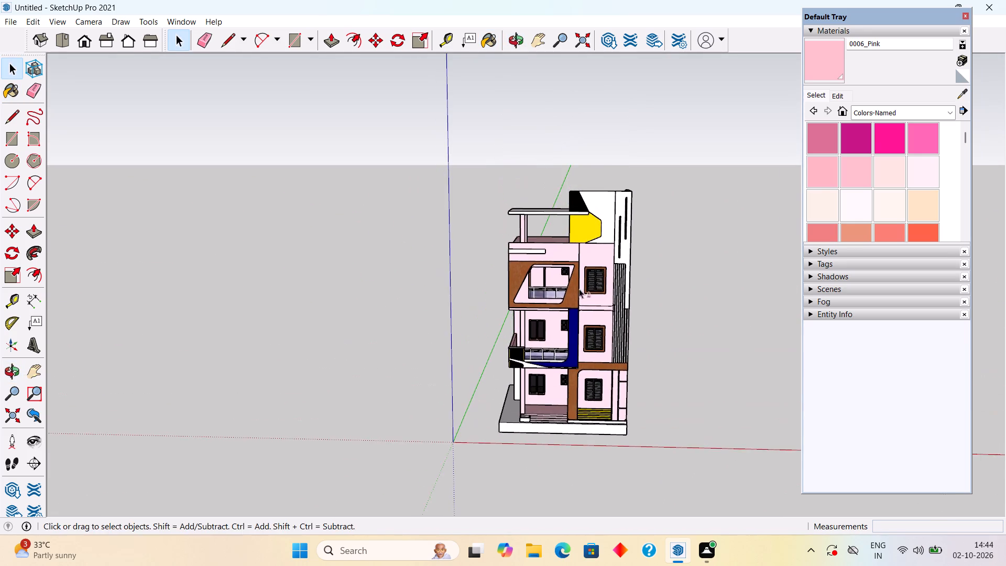
pyautogui.keyDown('shift'); pyautogui.scroll(1, 576, 320); pyautogui.keyUp('shift')
pyautogui.keyDown('shift'); pyautogui.moveTo(574, 326); pyautogui.dragTo(579, 287, button='middle'); pyautogui.keyUp('shift')
pyautogui.scroll(3, 581, 214)
pyautogui.moveTo(611, 254); pyautogui.dragTo(612, 254, button='middle')
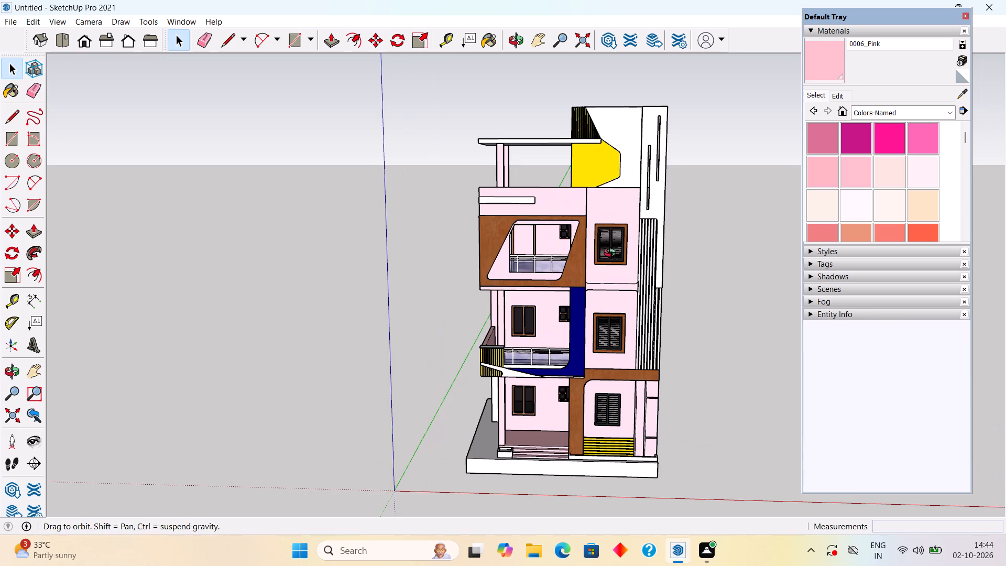
pyautogui.moveTo(612, 254); pyautogui.dragTo(619, 205, button='middle')
pyautogui.scroll(4, 545, 235)
pyautogui.scroll(3, 612, 191)
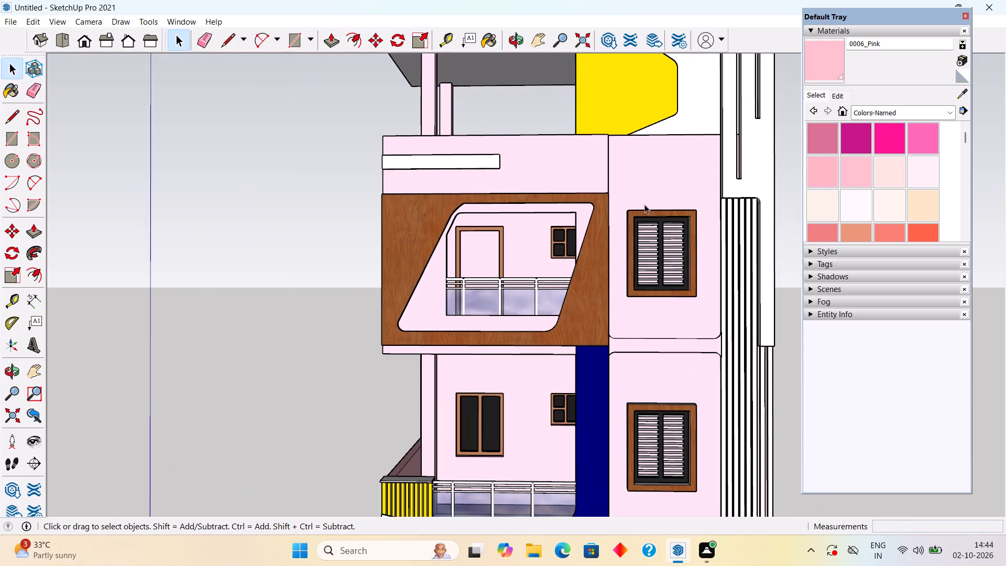
pyautogui.moveTo(652, 200); pyautogui.dragTo(675, 157, button='middle')
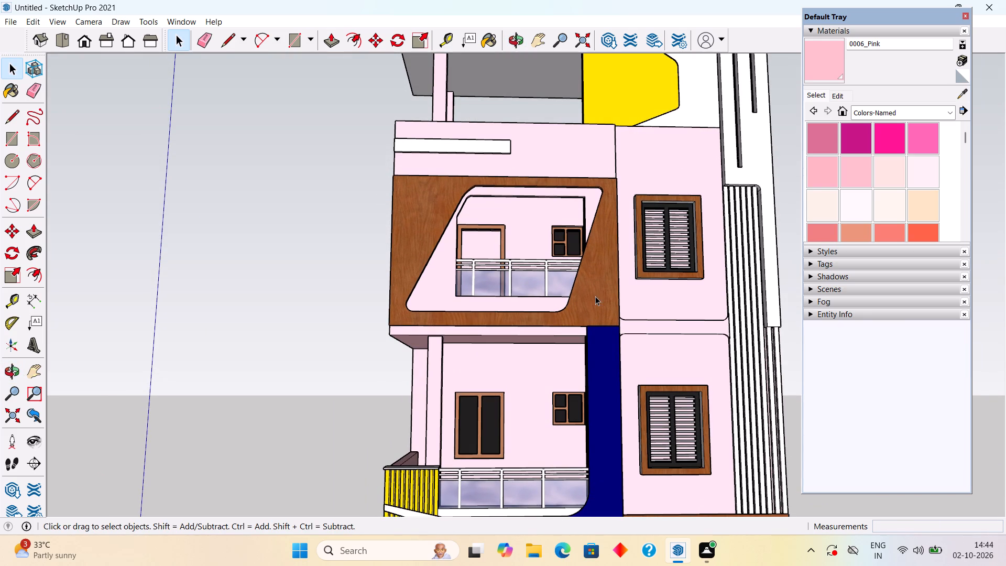
# Repaint the L-shaped dark blue frame around the first-floor balcony with 0109_DarkSlateBlue from the Colors-Named collection.
pyautogui.scroll(-10, 848, 188)
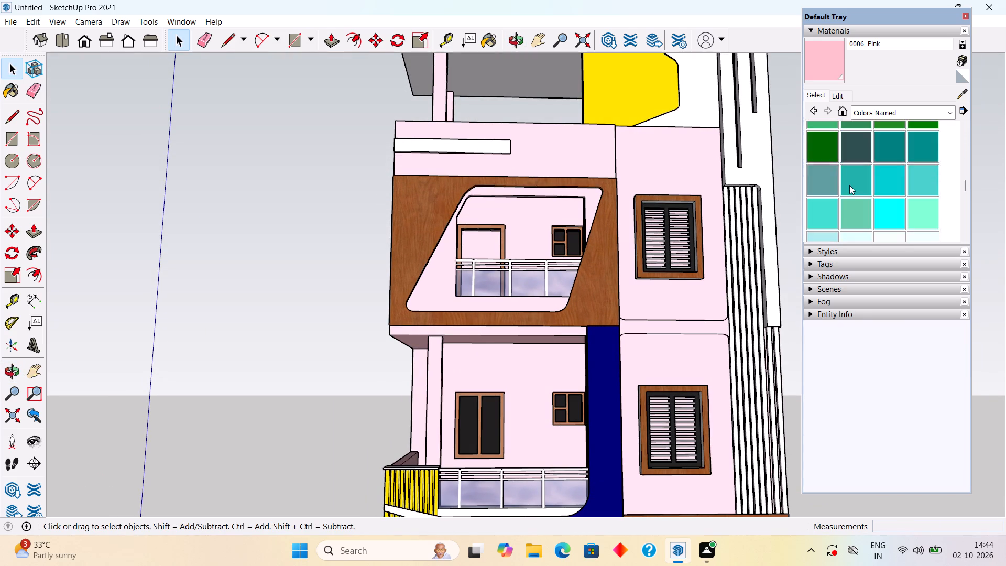
pyautogui.scroll(-4, 849, 185)
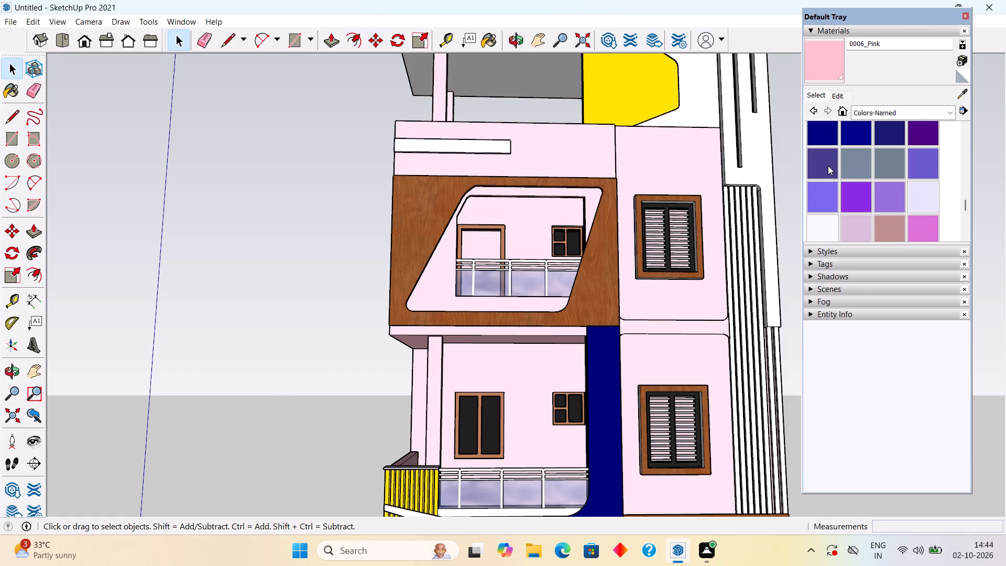
pyautogui.click(828, 166)
pyautogui.press('space')
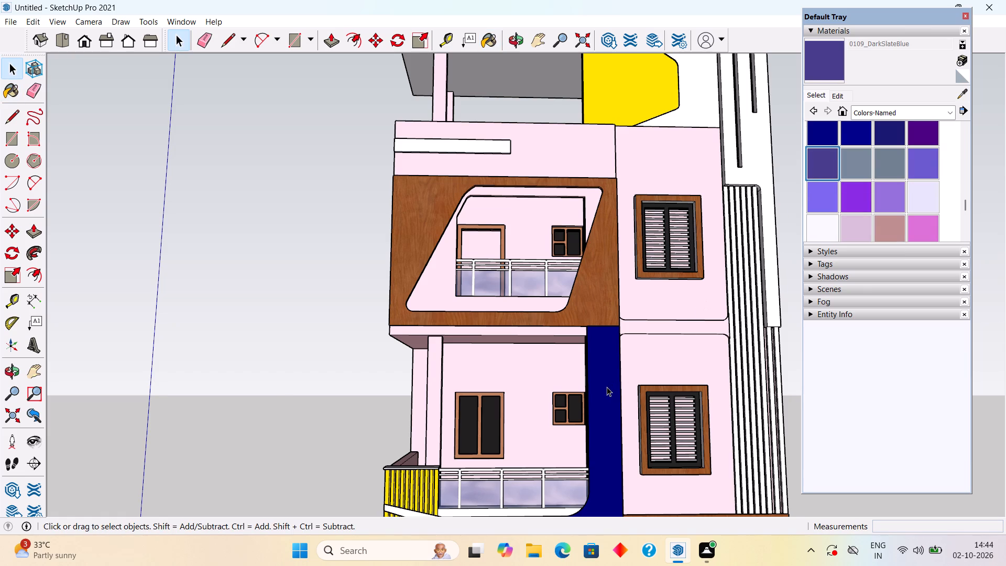
pyautogui.tripleClick(607, 387)
pyautogui.click(818, 58)
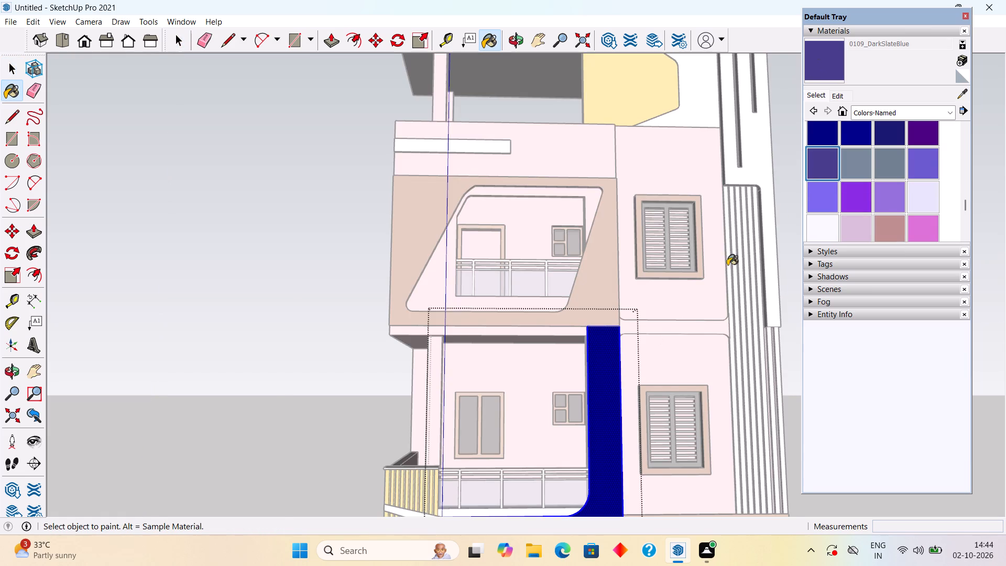
pyautogui.click(602, 415)
pyautogui.scroll(-9, 602, 404)
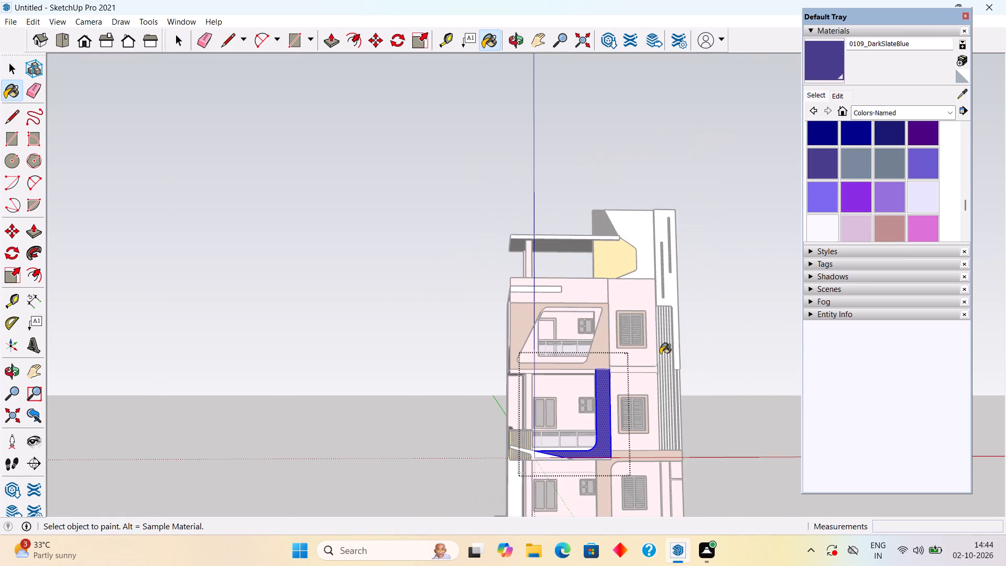
pyautogui.press('space')
pyautogui.click(693, 333)
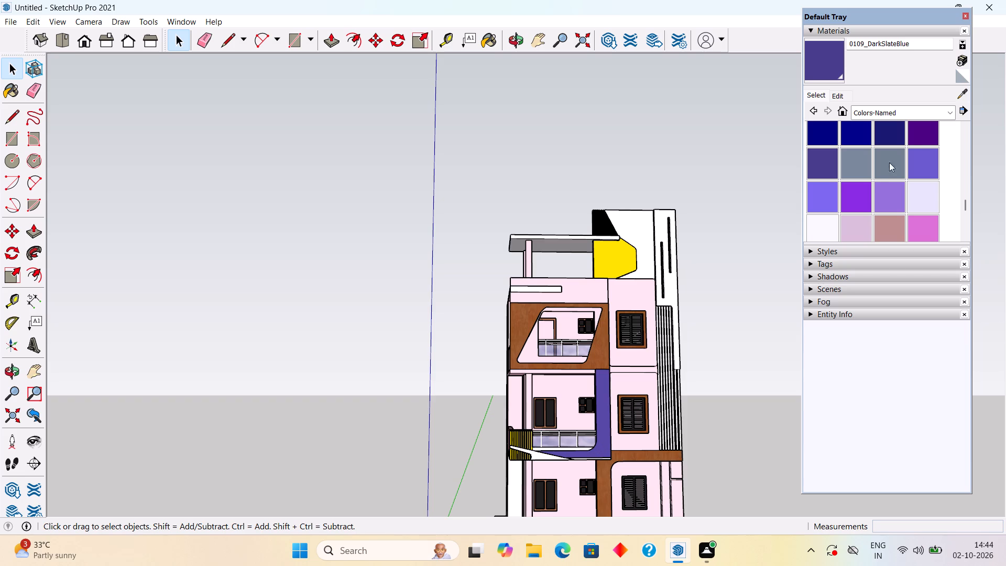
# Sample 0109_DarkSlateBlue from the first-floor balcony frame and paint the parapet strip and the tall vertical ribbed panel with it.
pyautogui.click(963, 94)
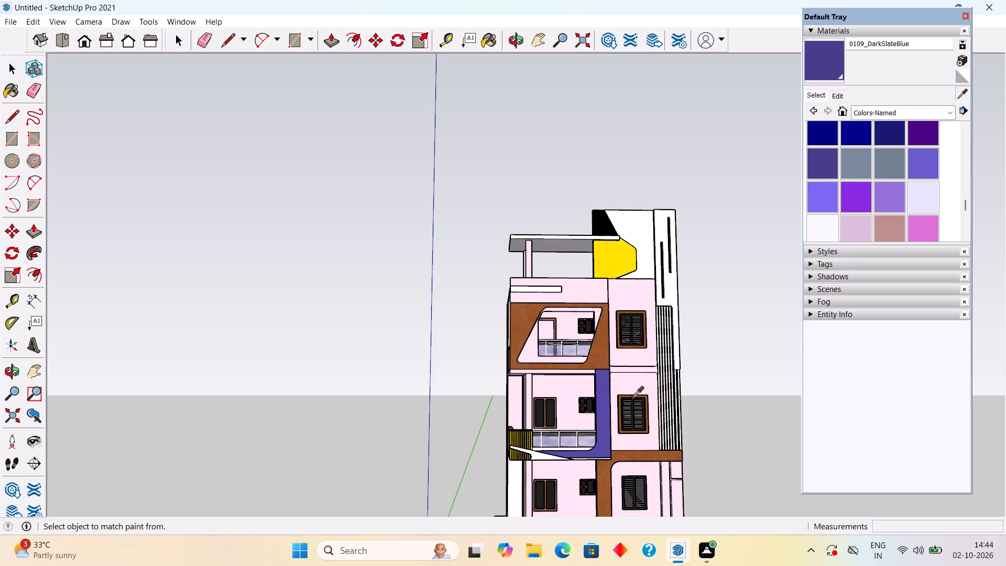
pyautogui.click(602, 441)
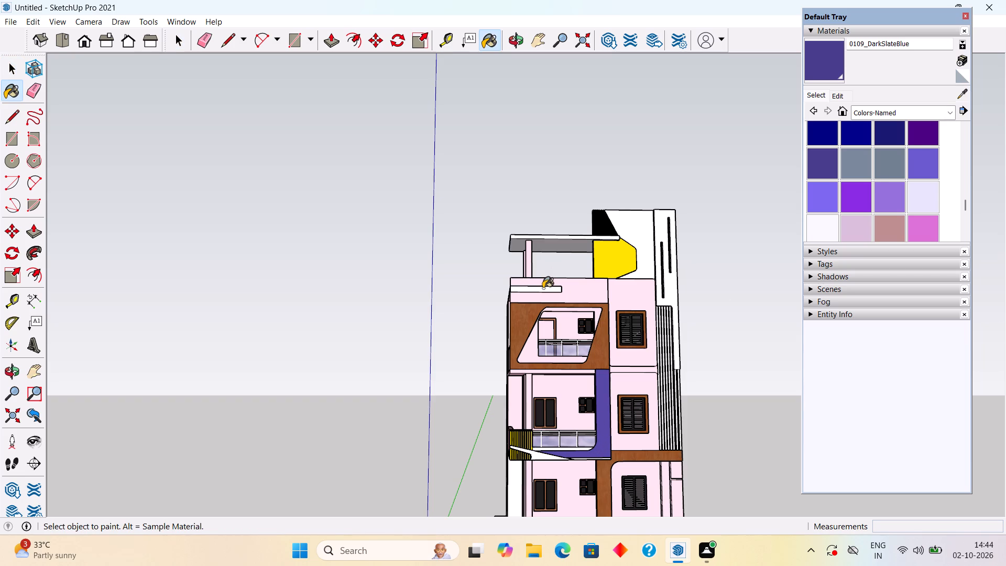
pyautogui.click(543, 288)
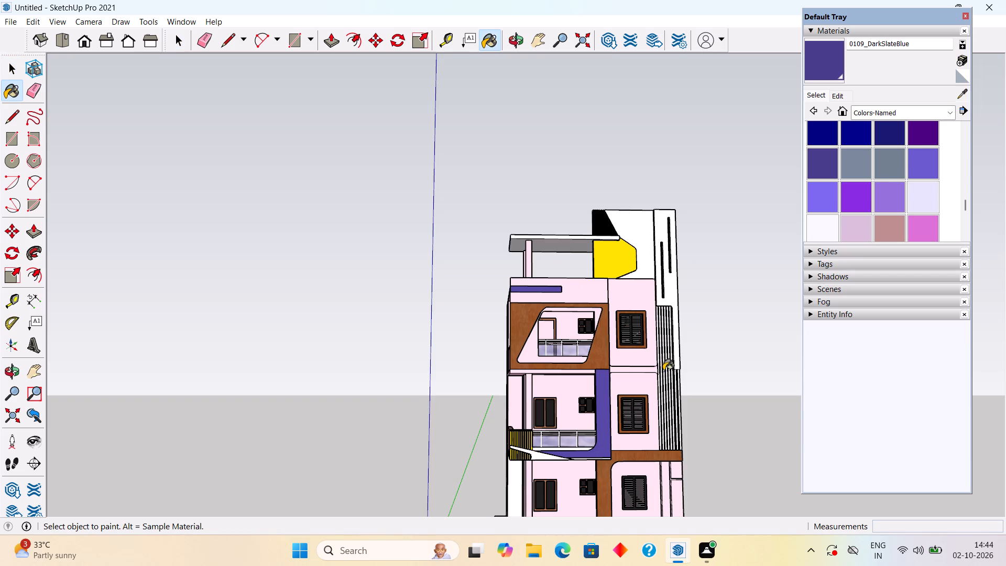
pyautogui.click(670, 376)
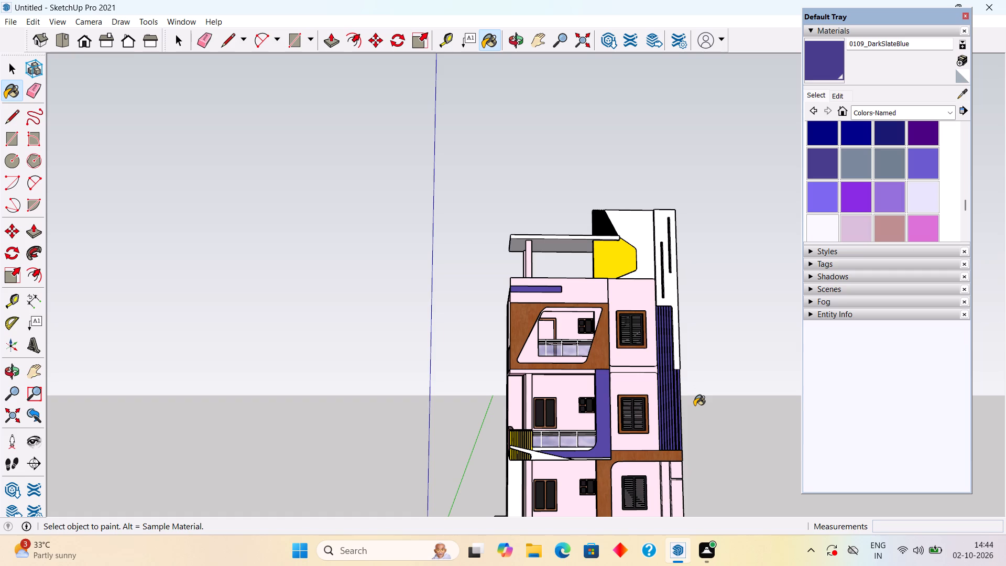
# Paint the tall vertical ribbed panel beside the window bay and the horizontal parapet strip with 0107_MidnightBlue.
pyautogui.click(889, 133)
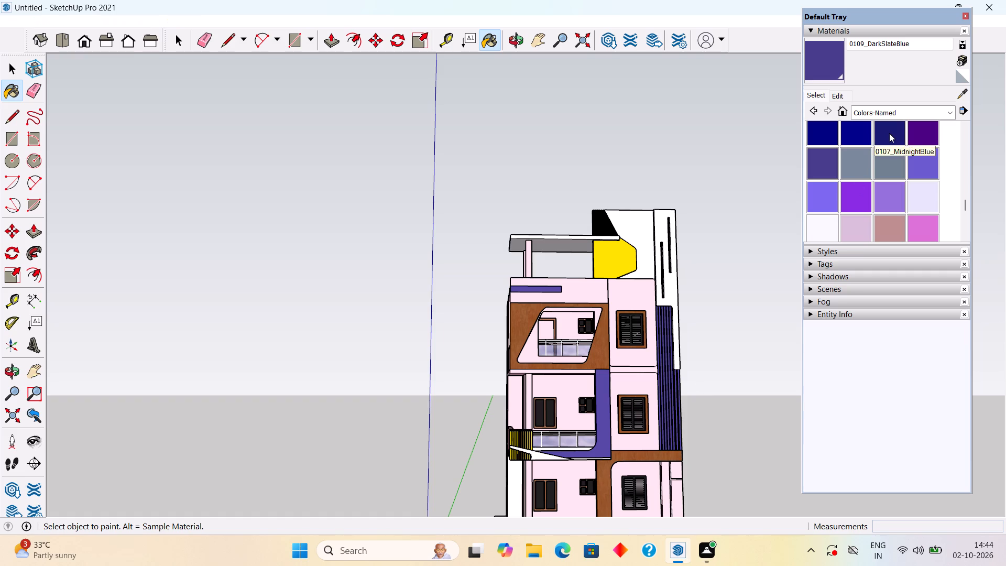
pyautogui.click(675, 411)
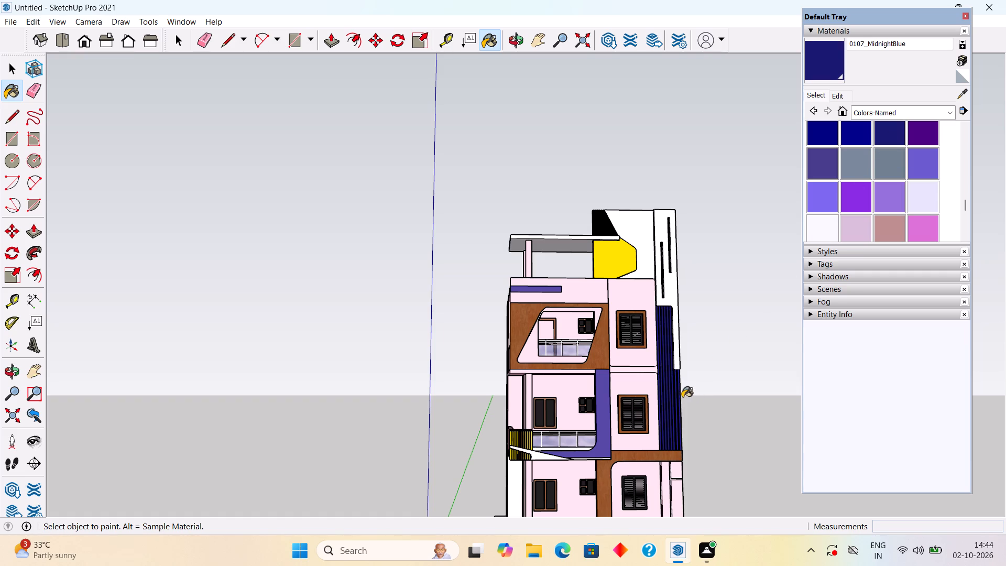
pyautogui.click(529, 291)
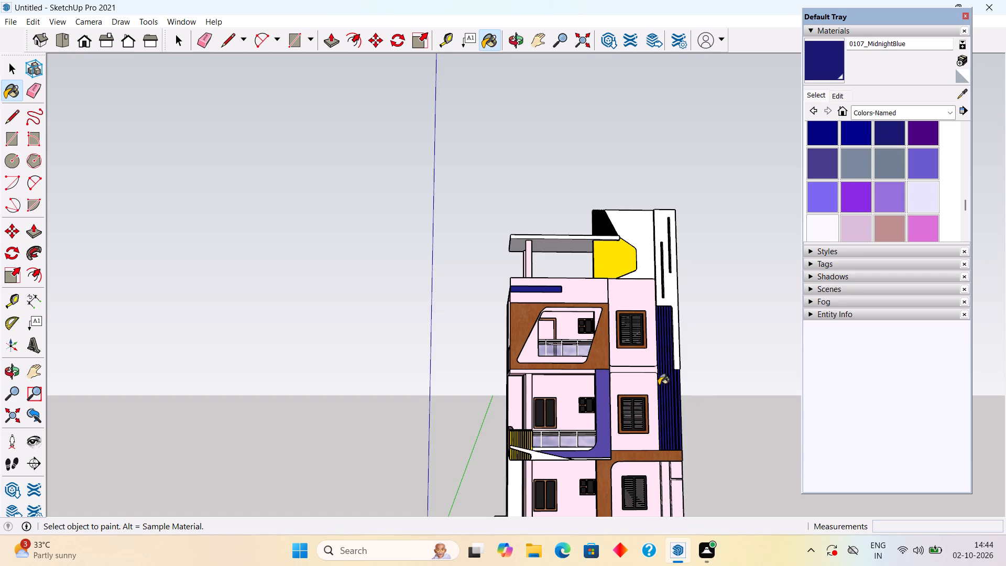
# Repaint the L-shaped frame around the first-floor balcony with 0107_MidnightBlue.
pyautogui.scroll(2, 664, 407)
pyautogui.moveTo(605, 374); pyautogui.dragTo(585, 443, button='middle')
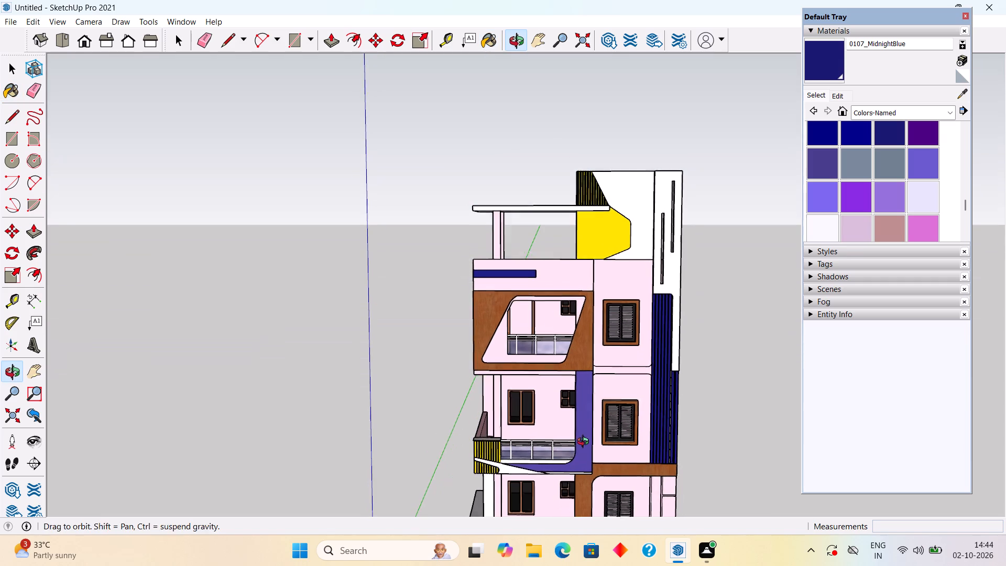
pyautogui.moveTo(585, 443); pyautogui.dragTo(585, 443, button='middle')
pyautogui.click(585, 443)
pyautogui.press('space')
pyautogui.tripleClick(585, 443)
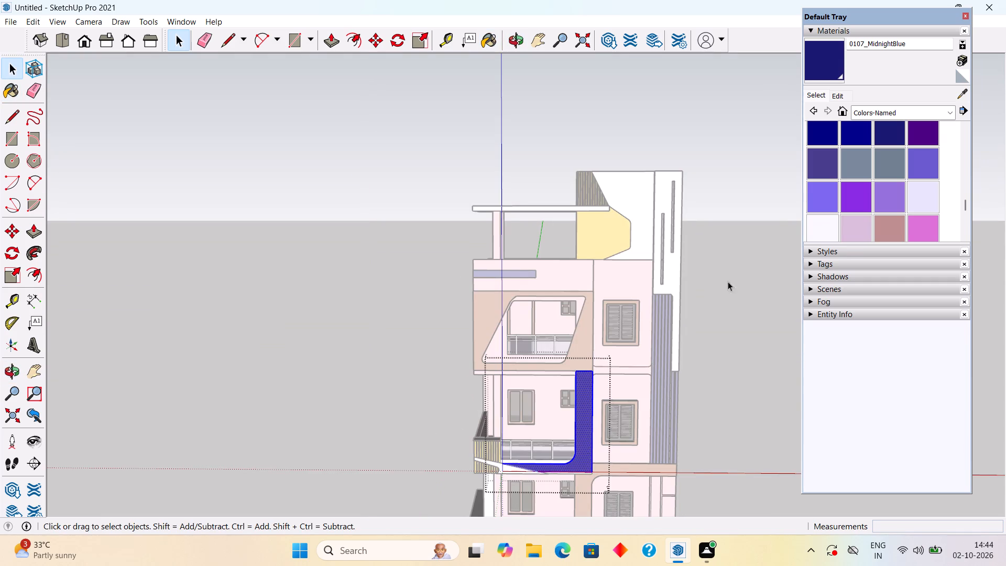
pyautogui.click(830, 60)
pyautogui.click(579, 447)
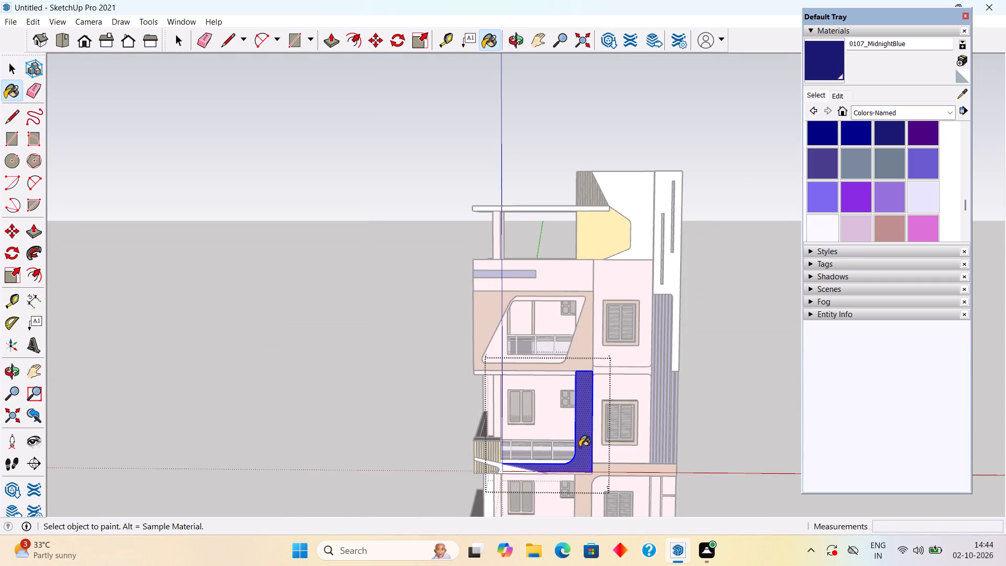
pyautogui.press('space')
pyautogui.click(729, 411)
# Examine the recoloured front facade, checking the blue balcony frame, ribbed panel and parapet strip.
pyautogui.moveTo(665, 471); pyautogui.dragTo(680, 353, button='middle')
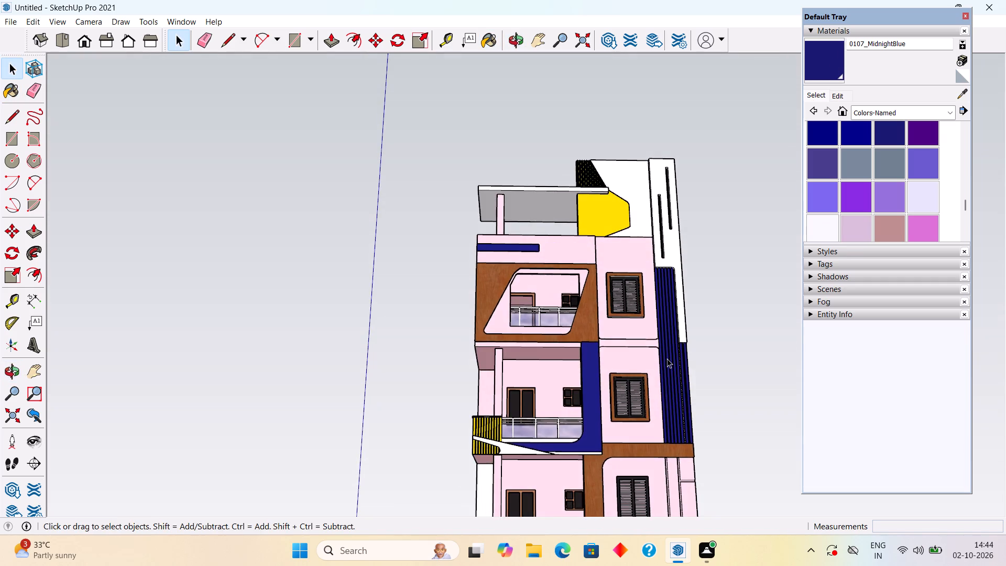
pyautogui.moveTo(652, 375); pyautogui.dragTo(620, 479, button='middle')
pyautogui.scroll(-1, 652, 375)
pyautogui.scroll(-3, 621, 475)
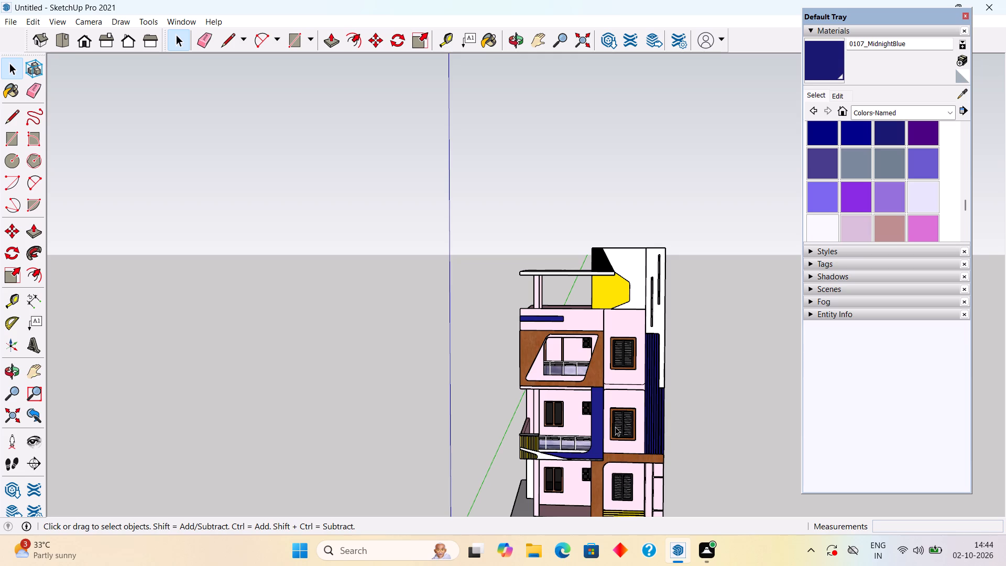
pyautogui.moveTo(594, 459); pyautogui.dragTo(594, 452, button='middle')
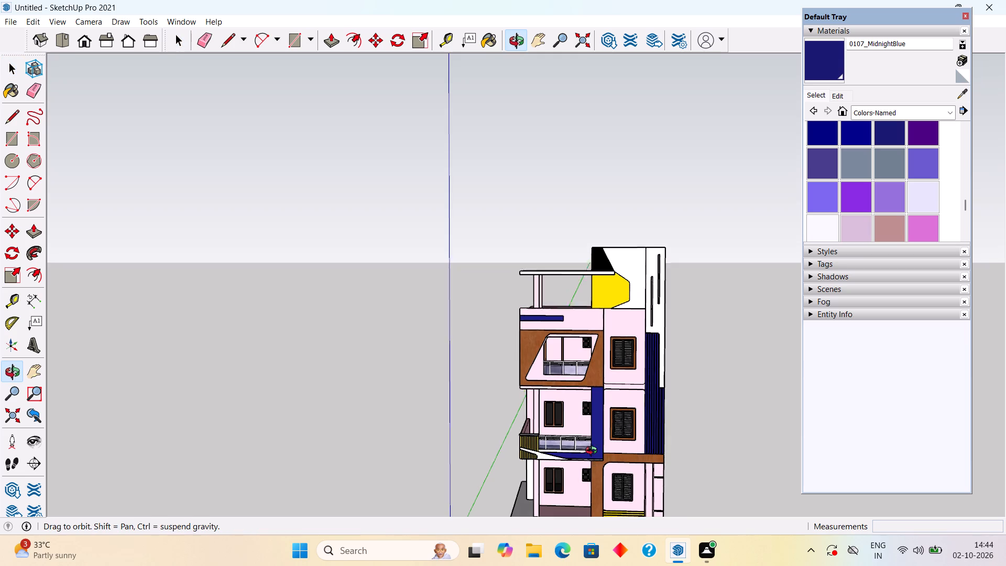
pyautogui.moveTo(594, 452); pyautogui.dragTo(637, 421, button='middle')
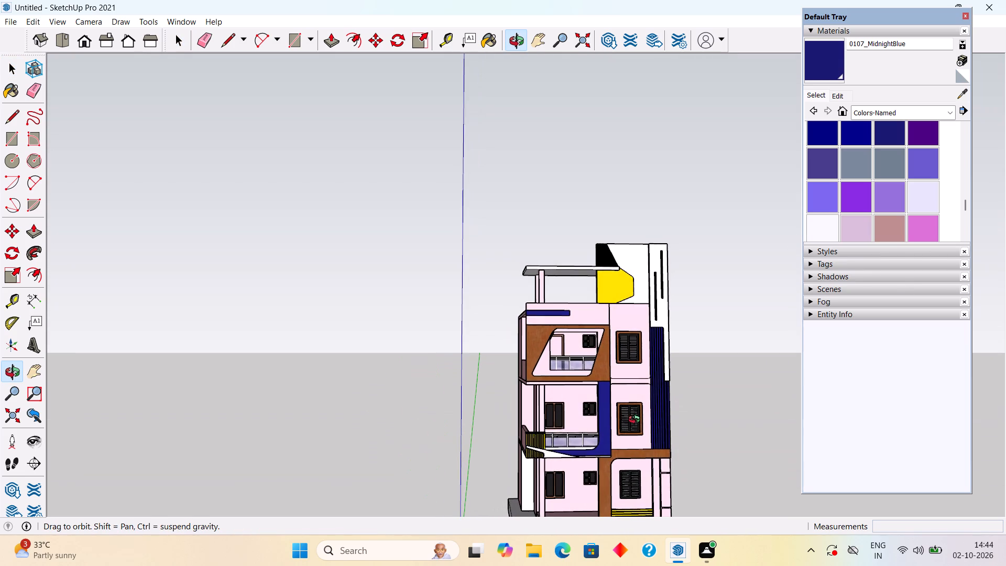
pyautogui.moveTo(637, 421); pyautogui.dragTo(636, 423, button='middle')
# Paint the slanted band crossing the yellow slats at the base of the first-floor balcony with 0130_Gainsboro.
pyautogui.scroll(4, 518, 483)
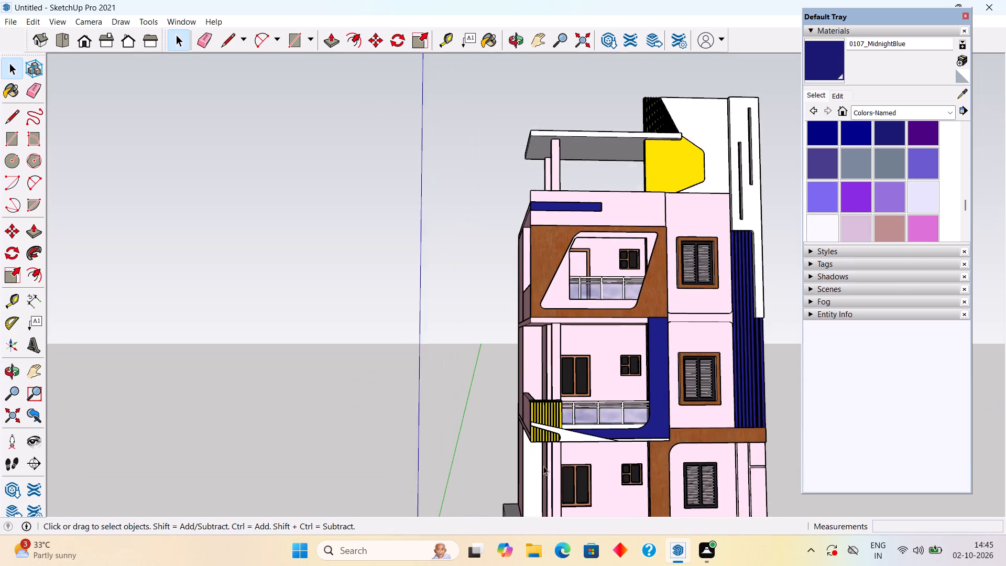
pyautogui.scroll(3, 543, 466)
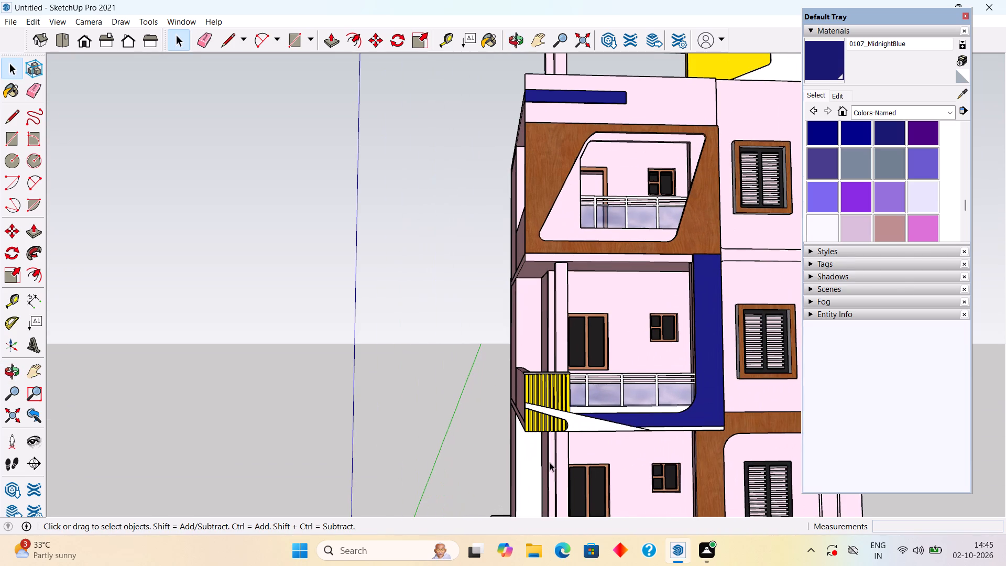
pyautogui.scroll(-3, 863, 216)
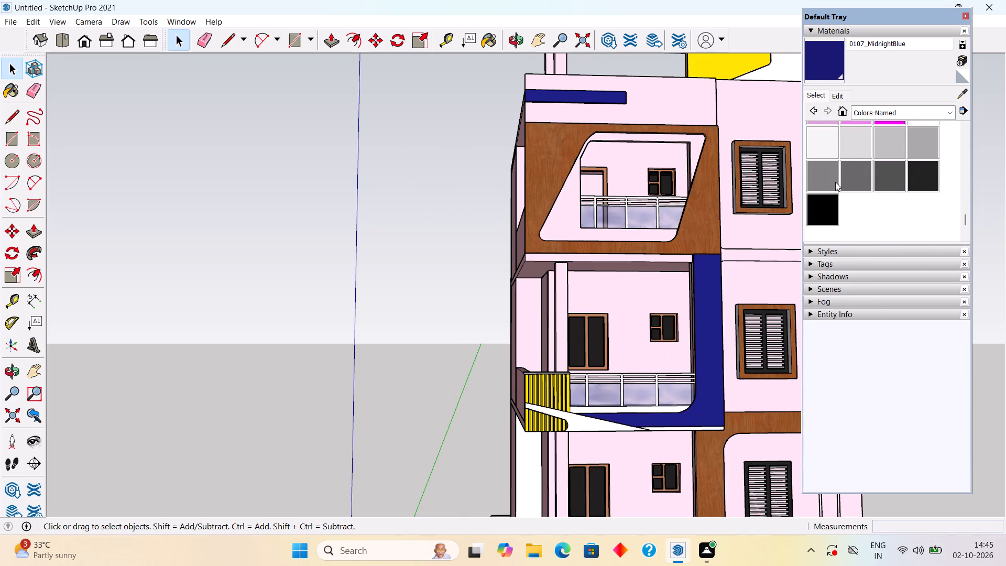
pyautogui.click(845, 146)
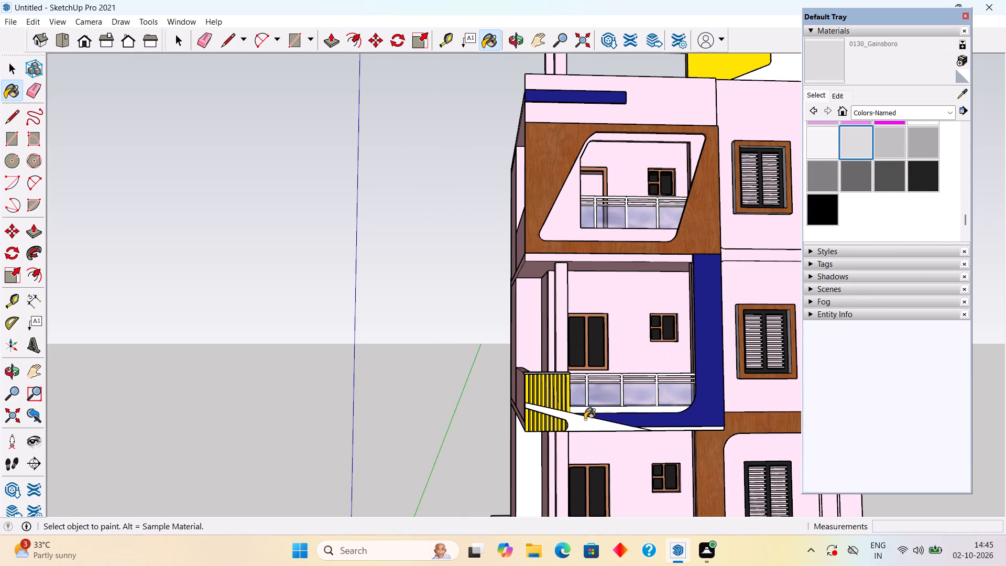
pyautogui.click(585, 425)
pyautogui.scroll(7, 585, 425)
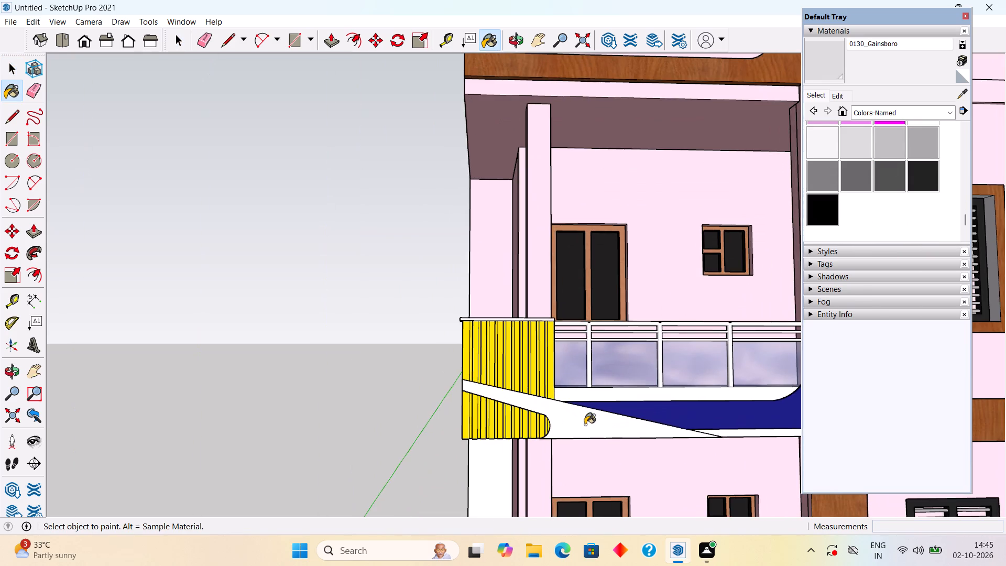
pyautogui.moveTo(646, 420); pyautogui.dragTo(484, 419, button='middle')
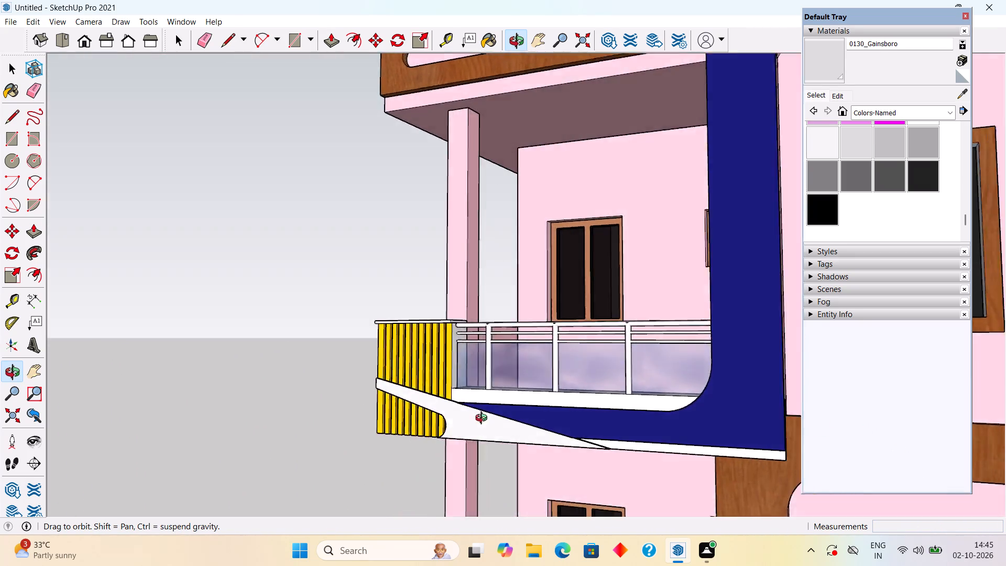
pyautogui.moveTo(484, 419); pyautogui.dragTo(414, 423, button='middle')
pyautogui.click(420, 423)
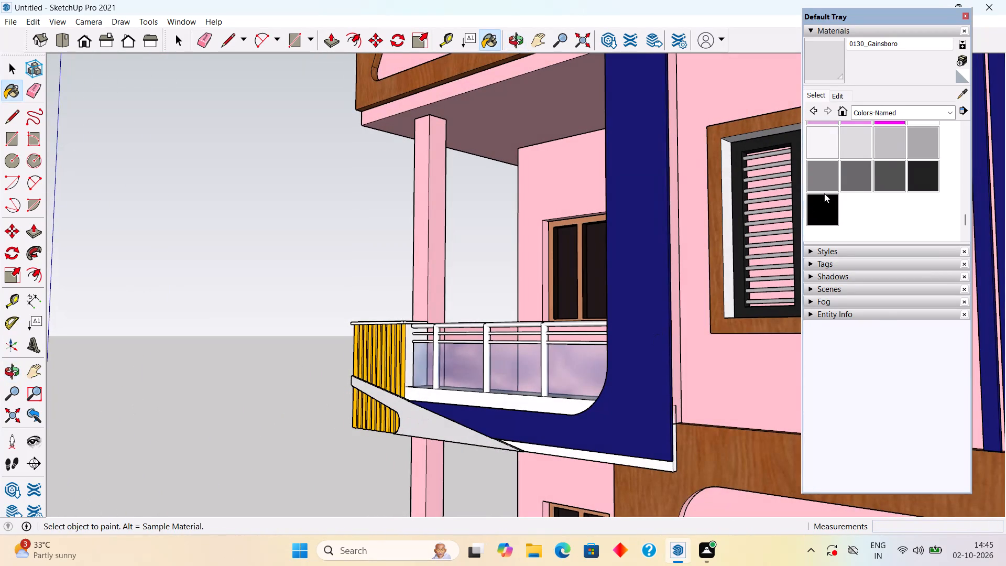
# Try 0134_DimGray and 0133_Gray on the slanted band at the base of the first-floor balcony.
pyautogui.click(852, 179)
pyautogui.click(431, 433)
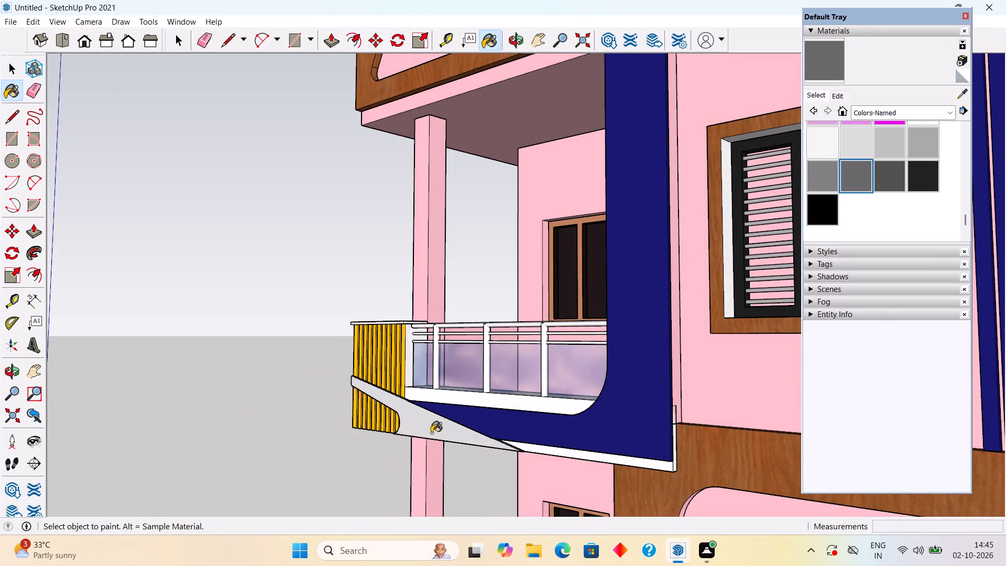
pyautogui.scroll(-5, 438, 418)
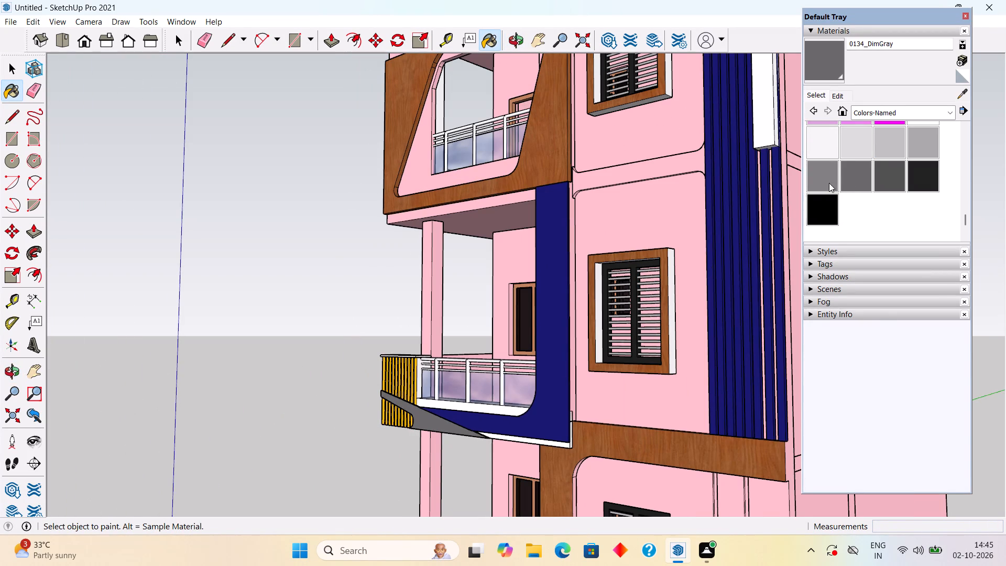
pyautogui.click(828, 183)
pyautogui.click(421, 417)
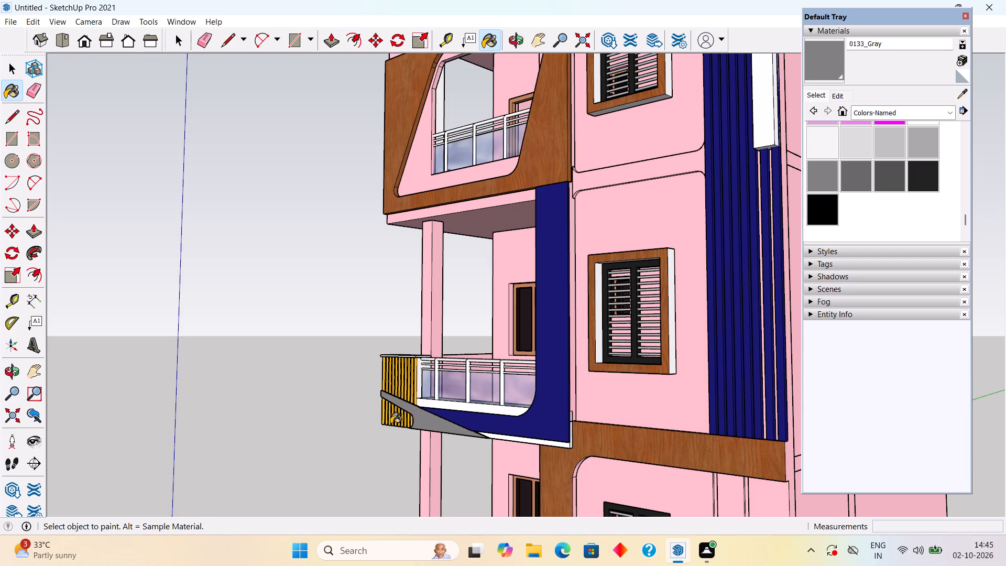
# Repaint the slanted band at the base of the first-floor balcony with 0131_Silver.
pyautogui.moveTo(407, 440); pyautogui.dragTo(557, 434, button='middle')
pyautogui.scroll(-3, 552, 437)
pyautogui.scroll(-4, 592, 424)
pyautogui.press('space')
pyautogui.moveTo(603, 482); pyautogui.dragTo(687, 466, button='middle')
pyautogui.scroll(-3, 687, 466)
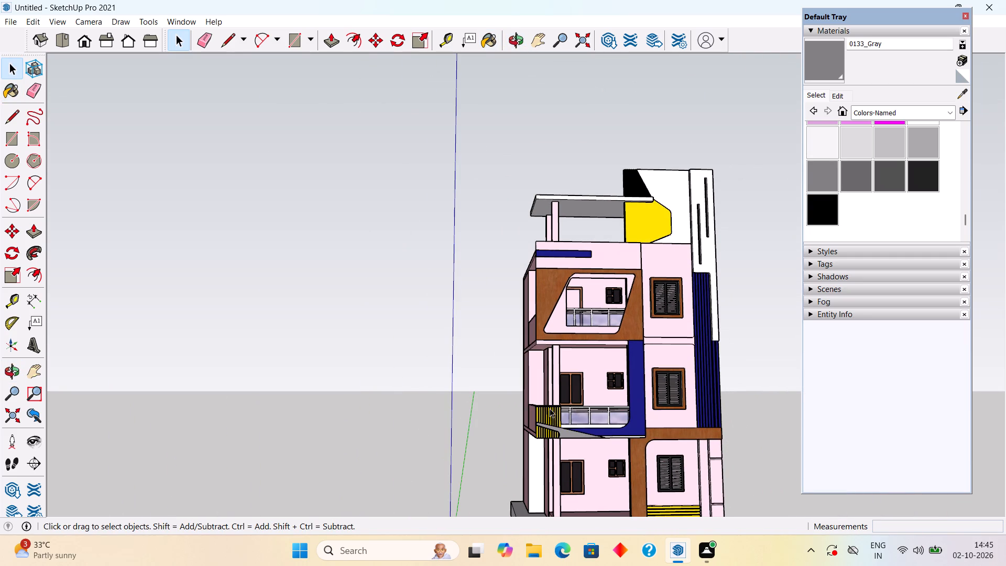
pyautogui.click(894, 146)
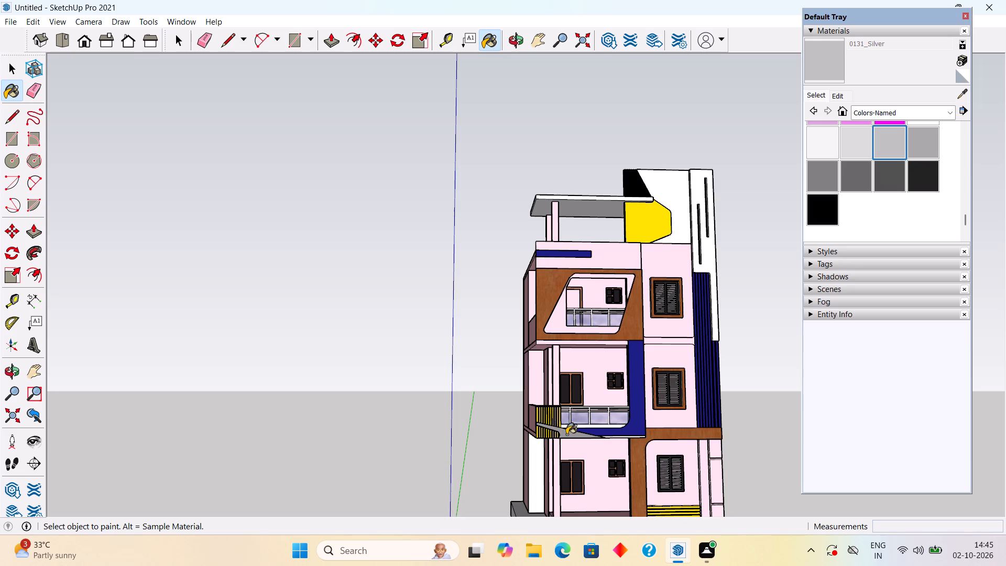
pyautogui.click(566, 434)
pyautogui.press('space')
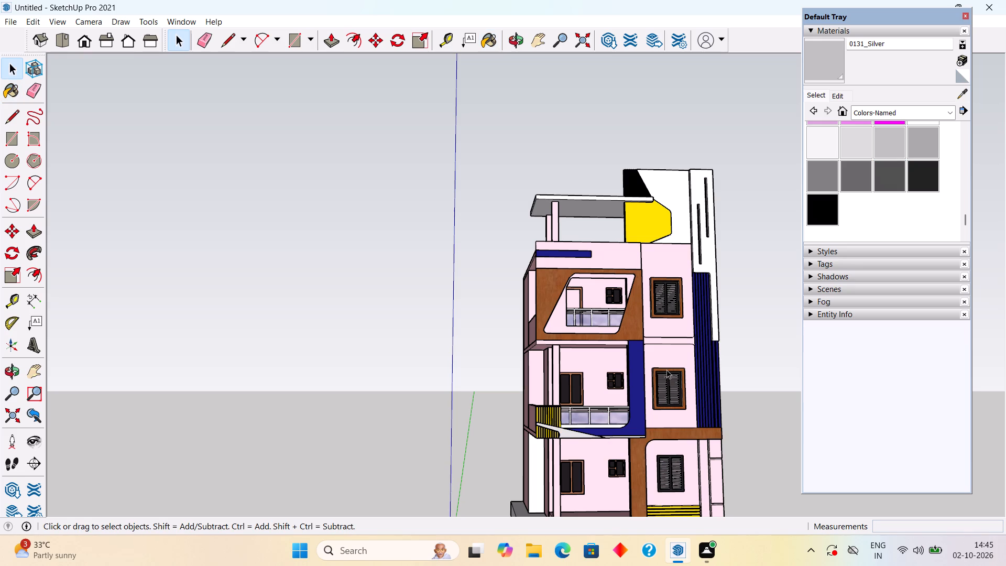
# Paint the slanted band at the base of the first-floor balcony with 0099_LightSteelBlue from the Colors-Named collection.
pyautogui.scroll(2, 937, 157)
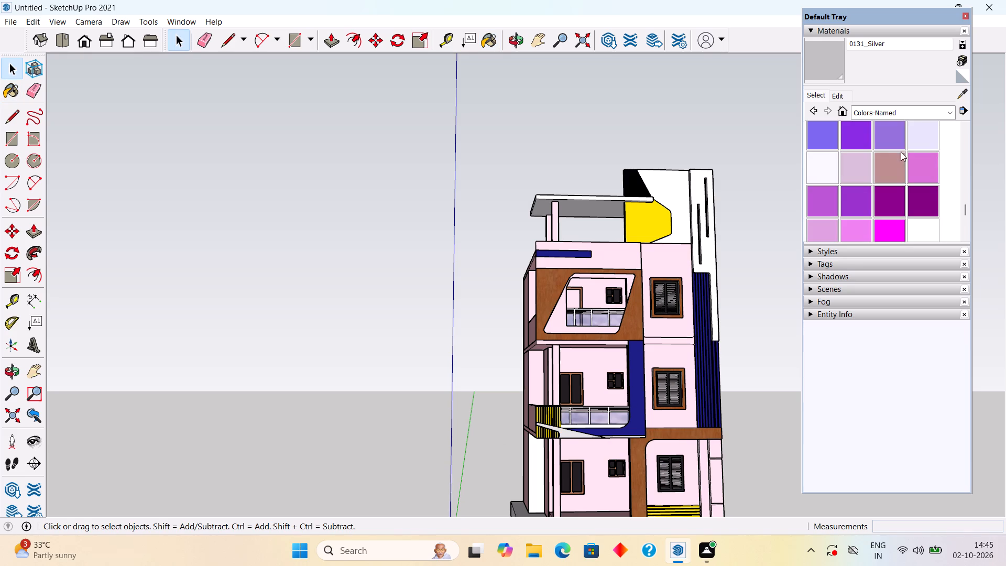
pyautogui.scroll(2, 896, 152)
pyautogui.scroll(-1, 896, 152)
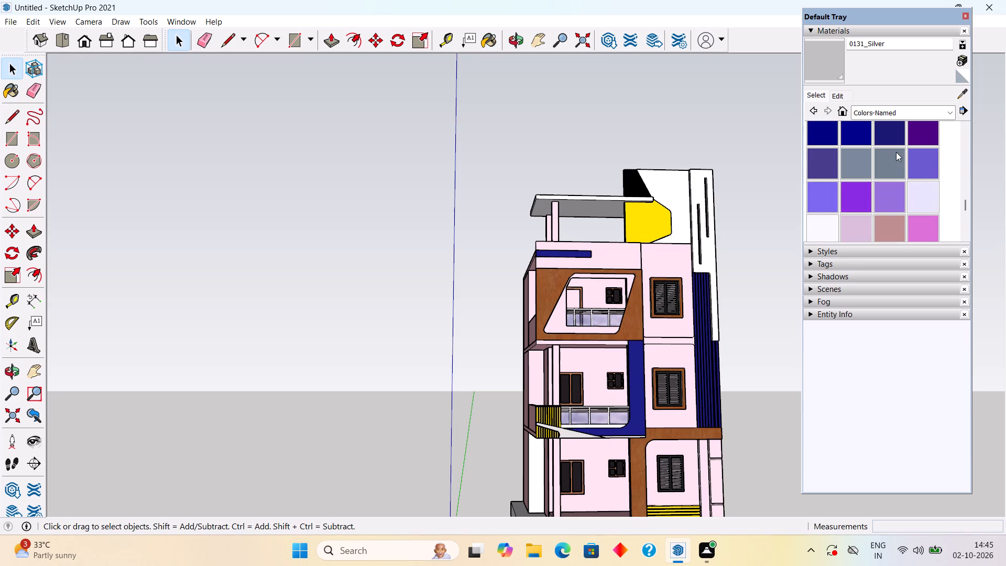
pyautogui.scroll(2, 906, 162)
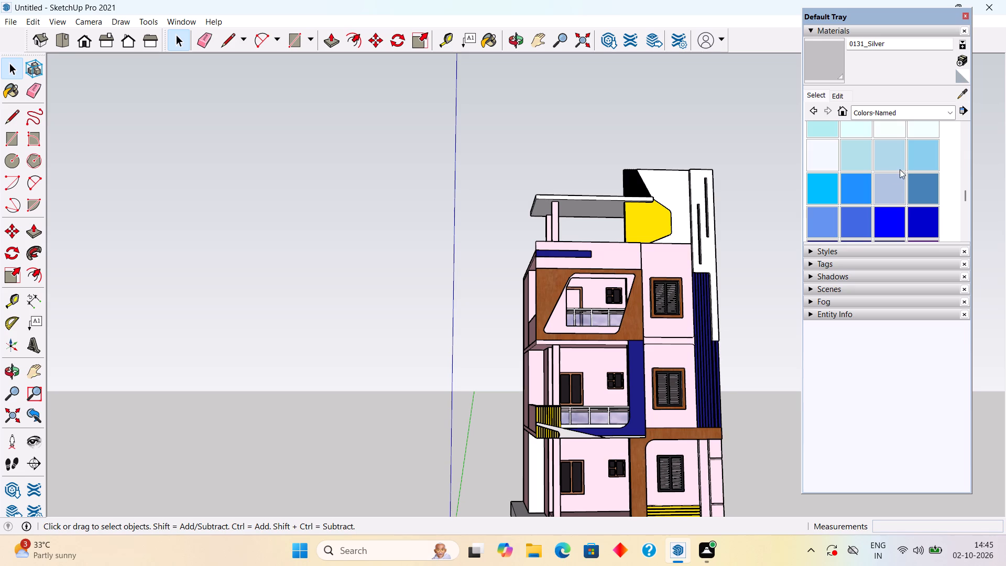
pyautogui.click(882, 185)
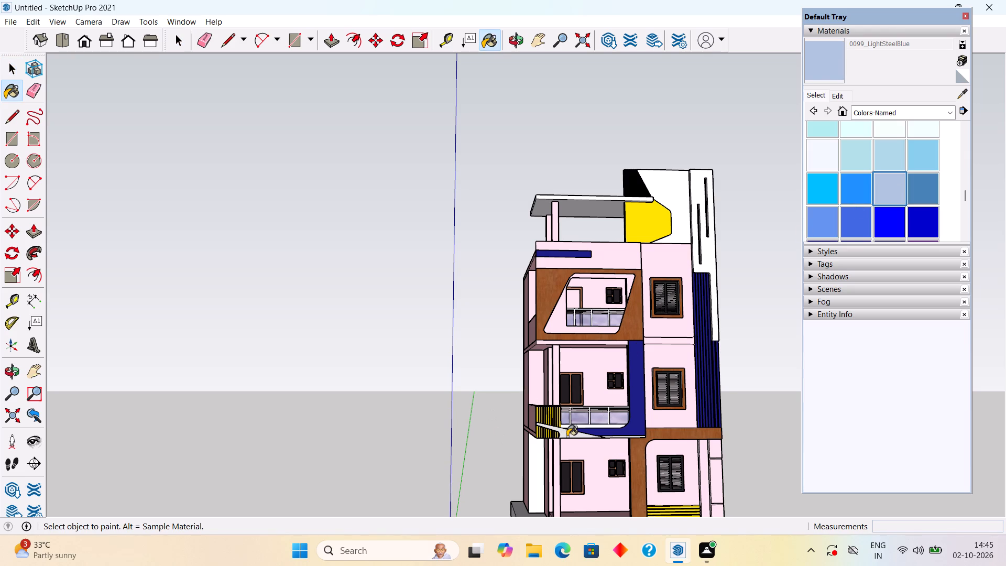
pyautogui.click(568, 437)
pyautogui.press('space')
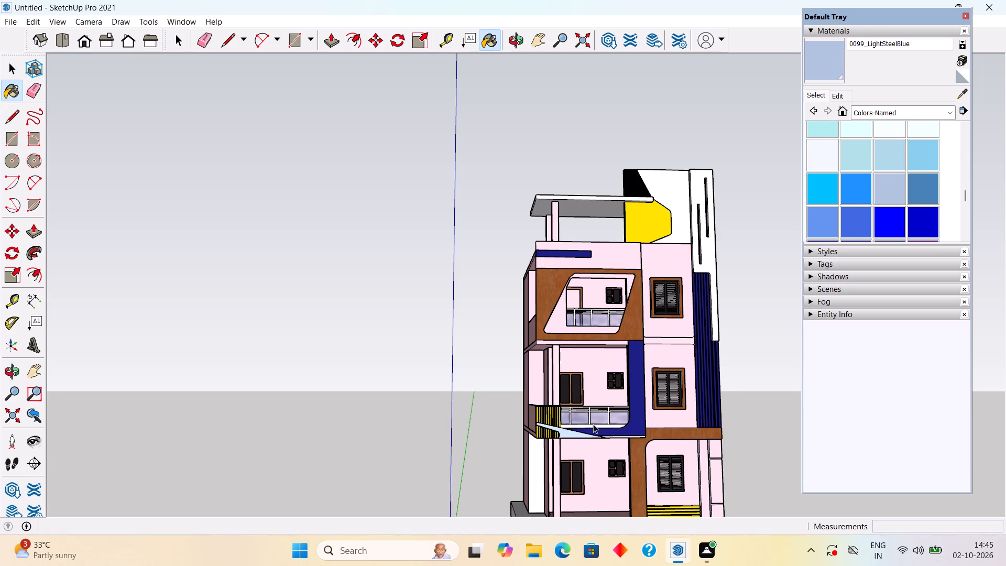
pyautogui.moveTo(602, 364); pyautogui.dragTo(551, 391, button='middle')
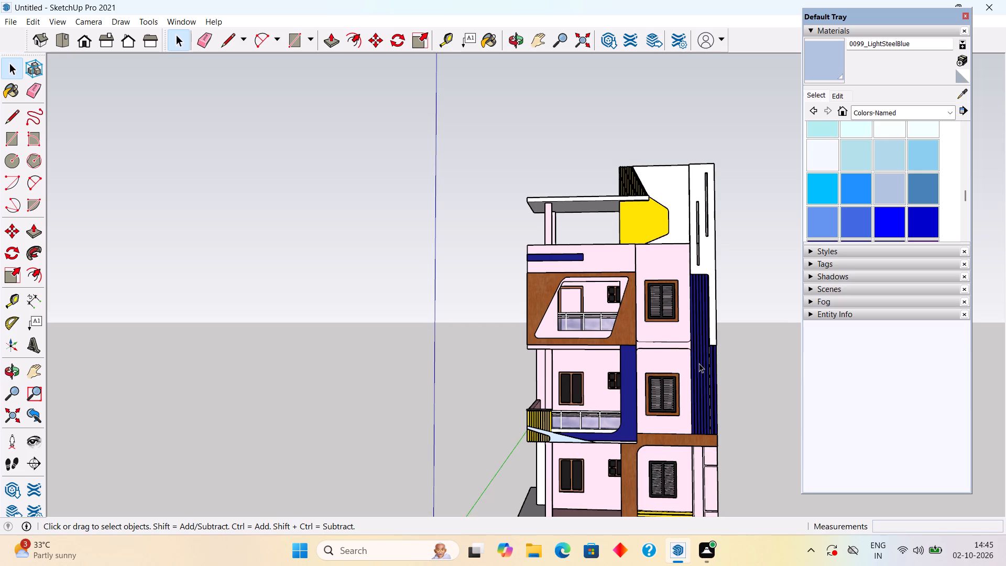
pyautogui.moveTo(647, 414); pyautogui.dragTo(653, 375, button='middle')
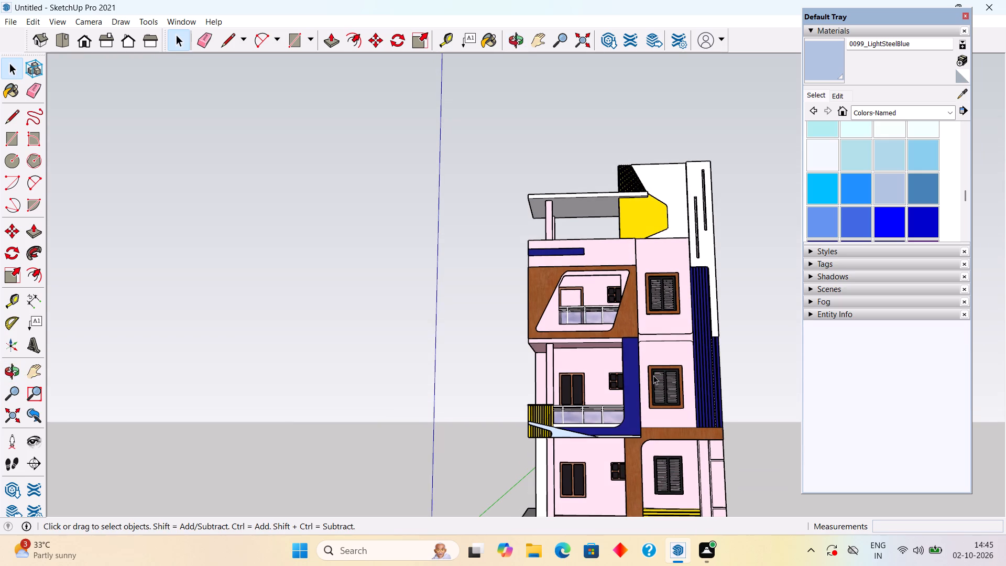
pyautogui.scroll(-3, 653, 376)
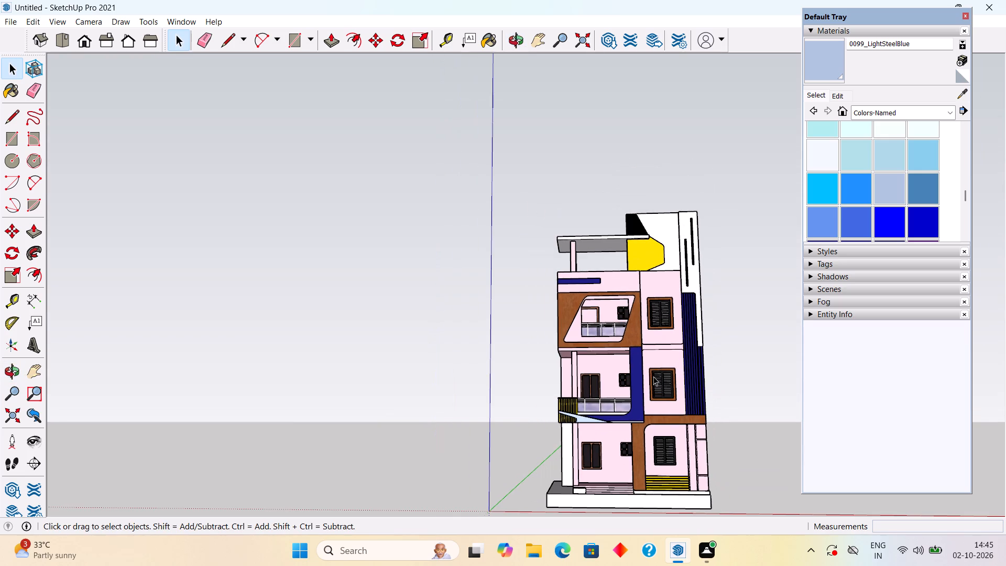
# Paint the group of vertical slats on the yellow panel above the roof slab with 0119_RosyBrown from Colors-Named.
pyautogui.scroll(3, 636, 227)
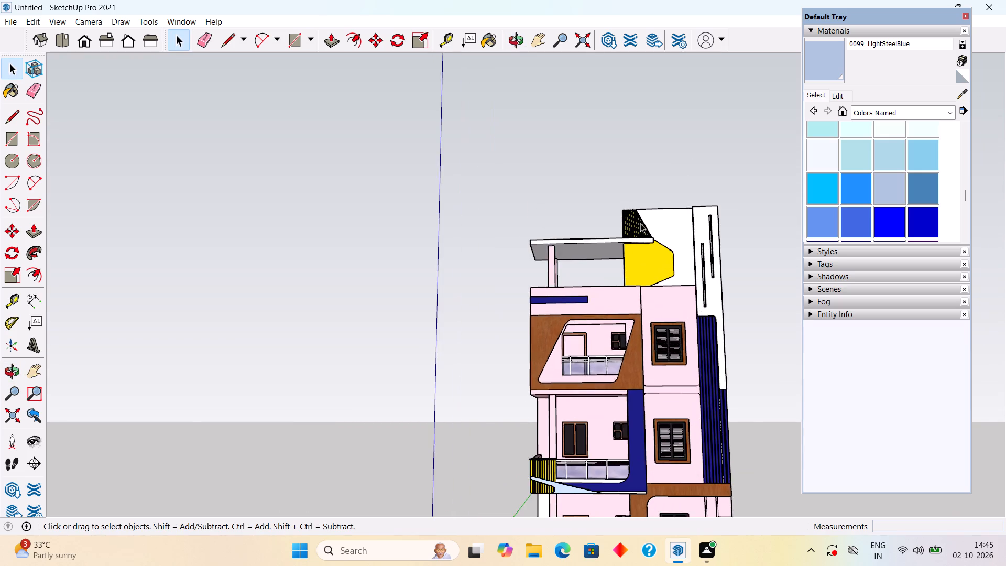
pyautogui.scroll(10, 640, 223)
pyautogui.moveTo(641, 226); pyautogui.dragTo(657, 262, button='middle')
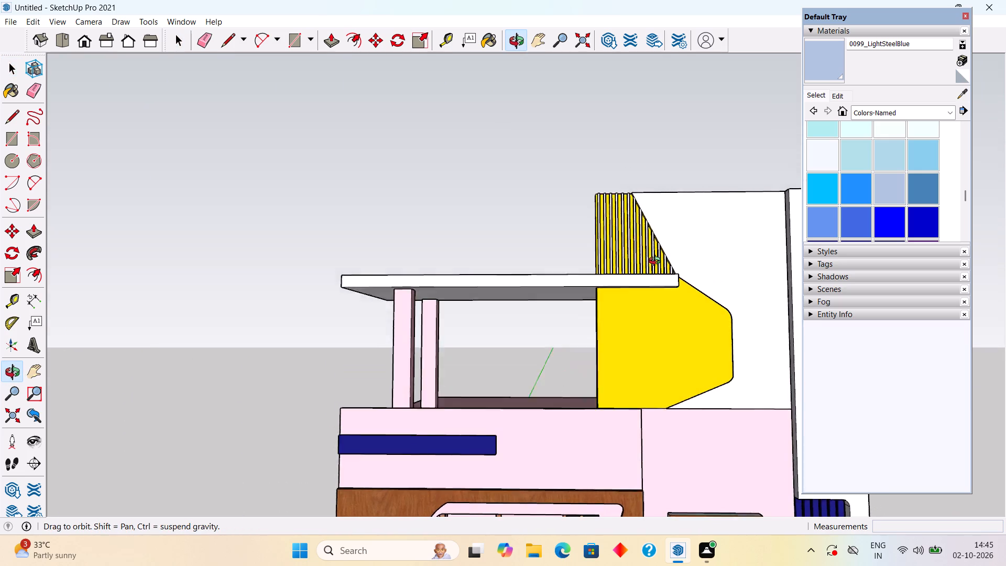
pyautogui.moveTo(657, 262); pyautogui.dragTo(665, 277, button='middle')
pyautogui.scroll(9, 658, 262)
pyautogui.click(629, 282)
pyautogui.tripleClick(629, 282)
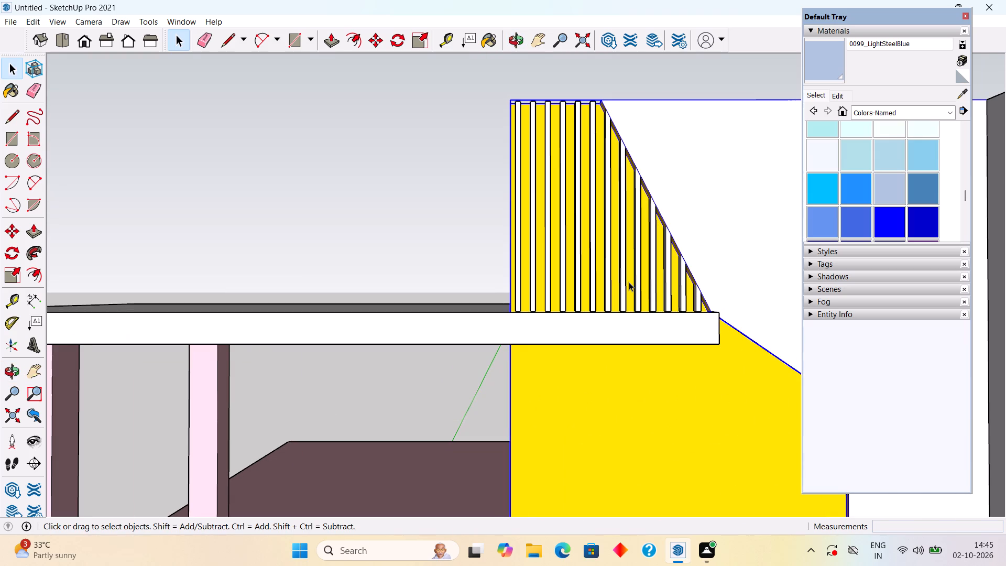
pyautogui.doubleClick(628, 281)
pyautogui.click(452, 212)
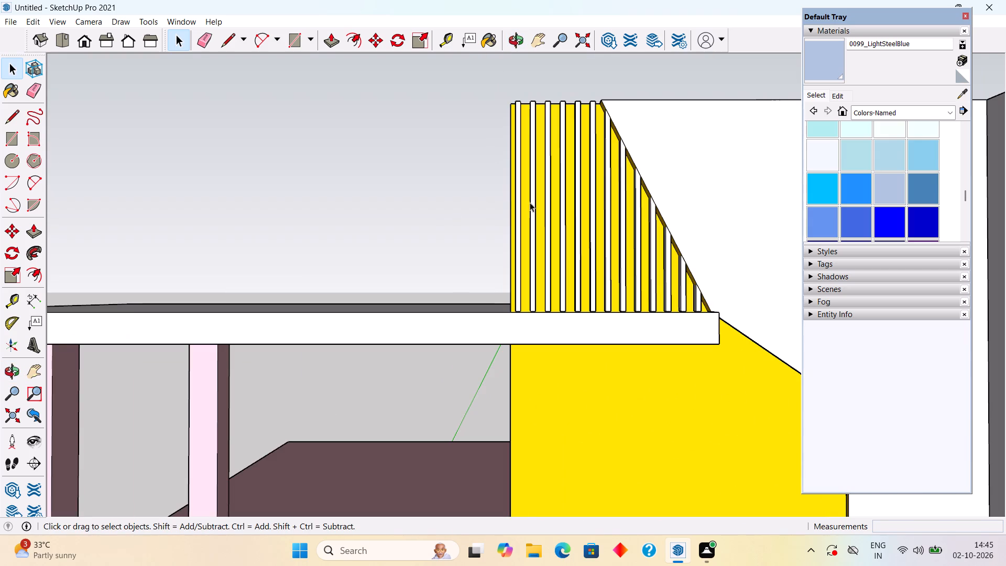
pyautogui.click(519, 226)
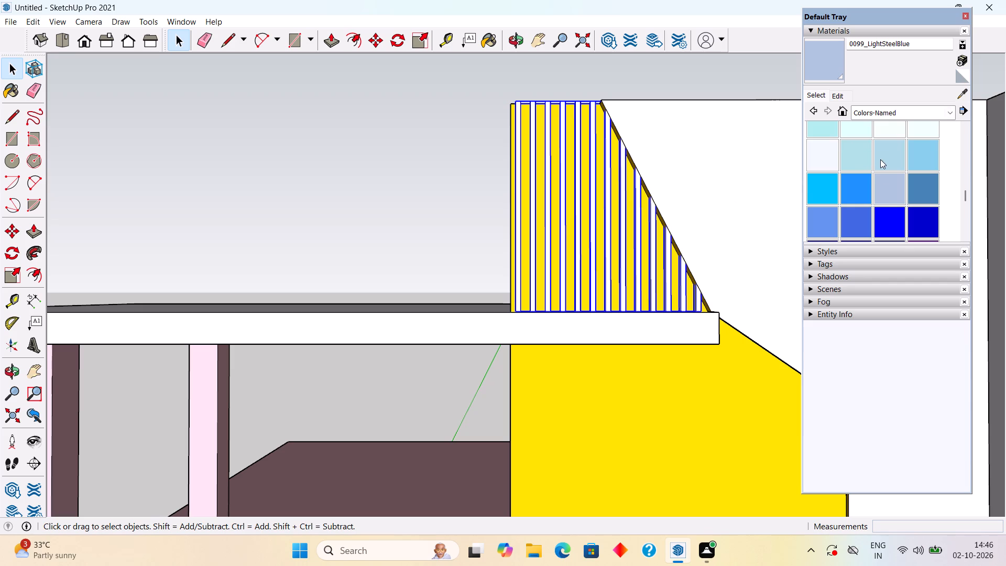
pyautogui.scroll(-6, 883, 198)
pyautogui.scroll(3, 883, 198)
pyautogui.click(892, 167)
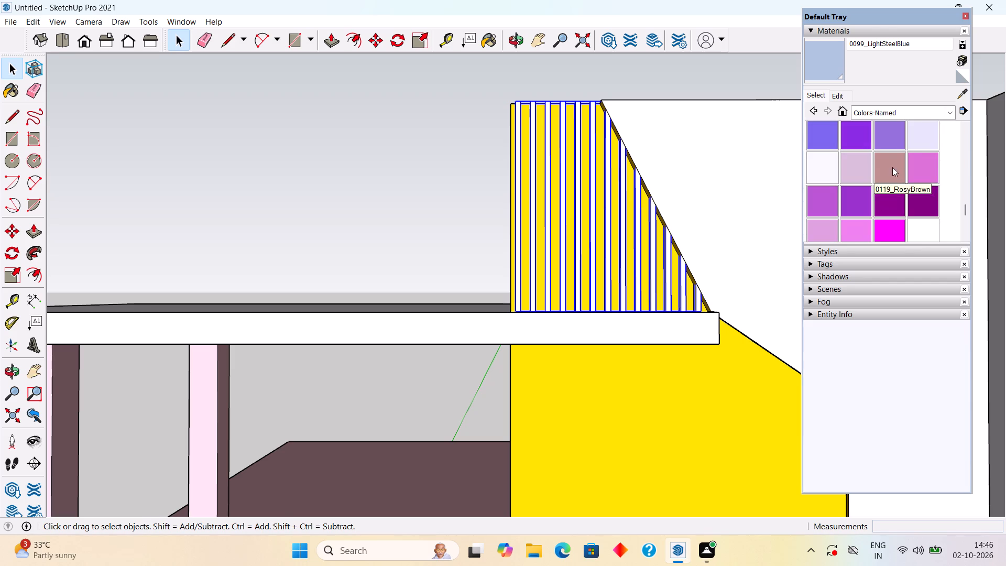
pyautogui.click(623, 257)
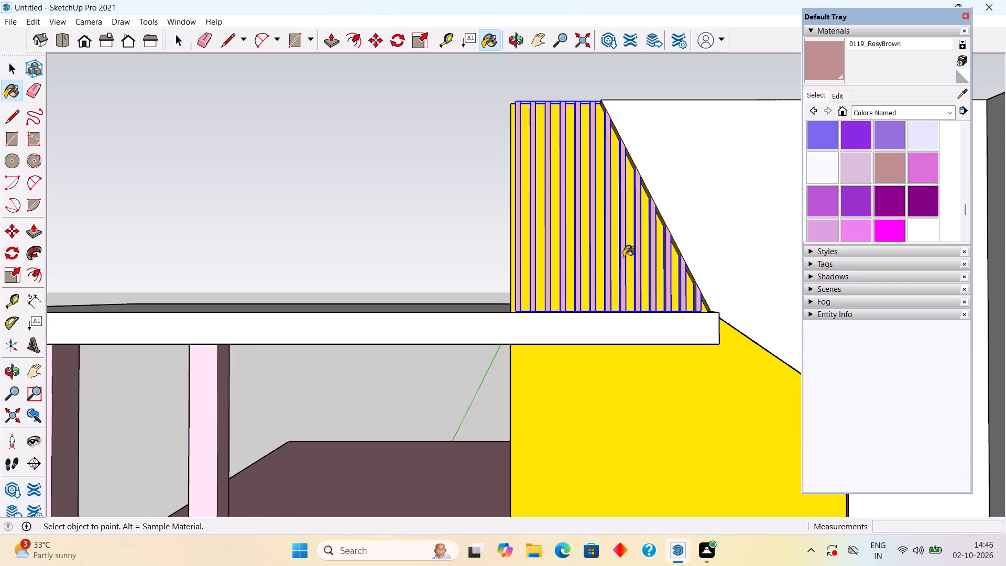
pyautogui.scroll(-4, 624, 257)
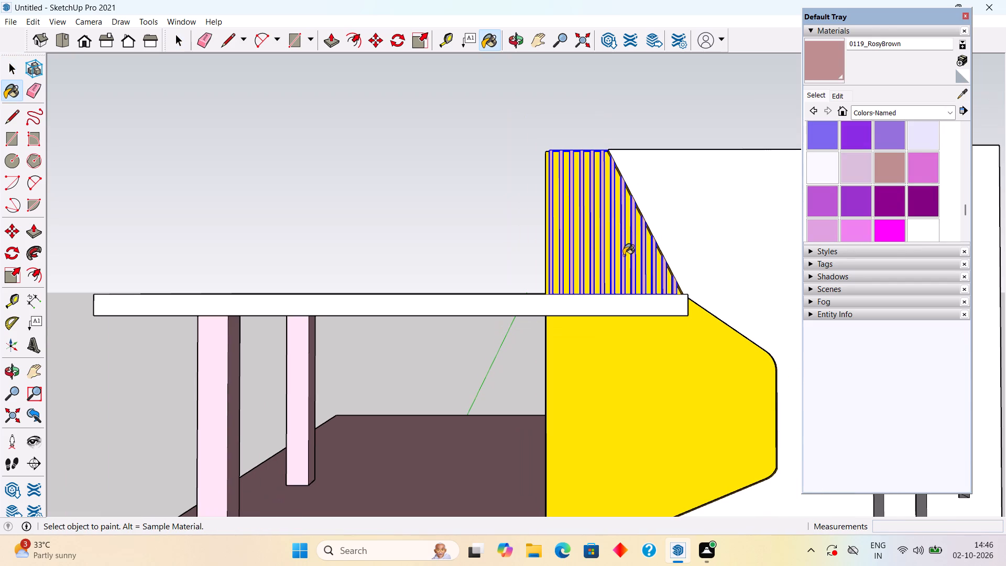
pyautogui.press('space')
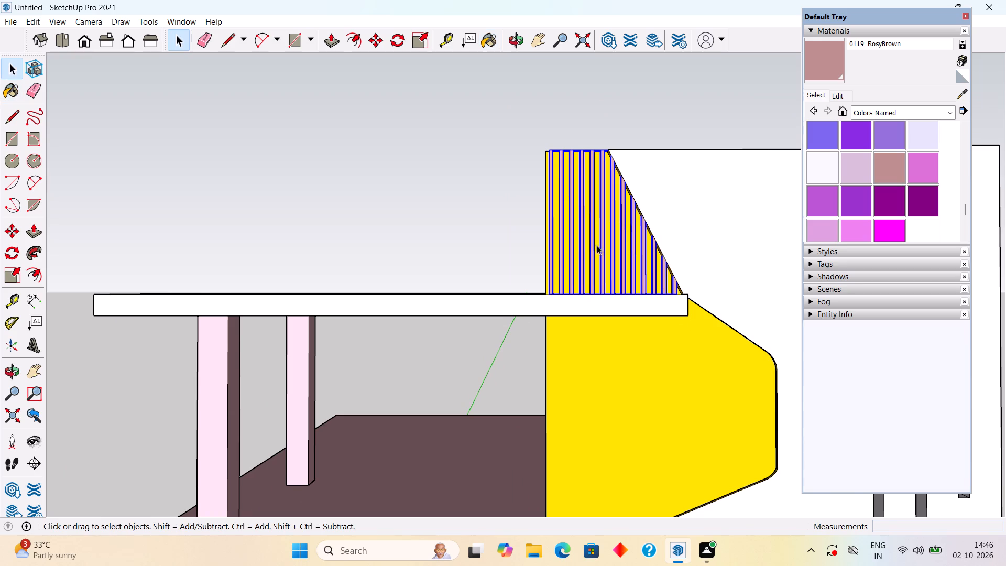
pyautogui.scroll(-11, 558, 254)
pyautogui.click(600, 166)
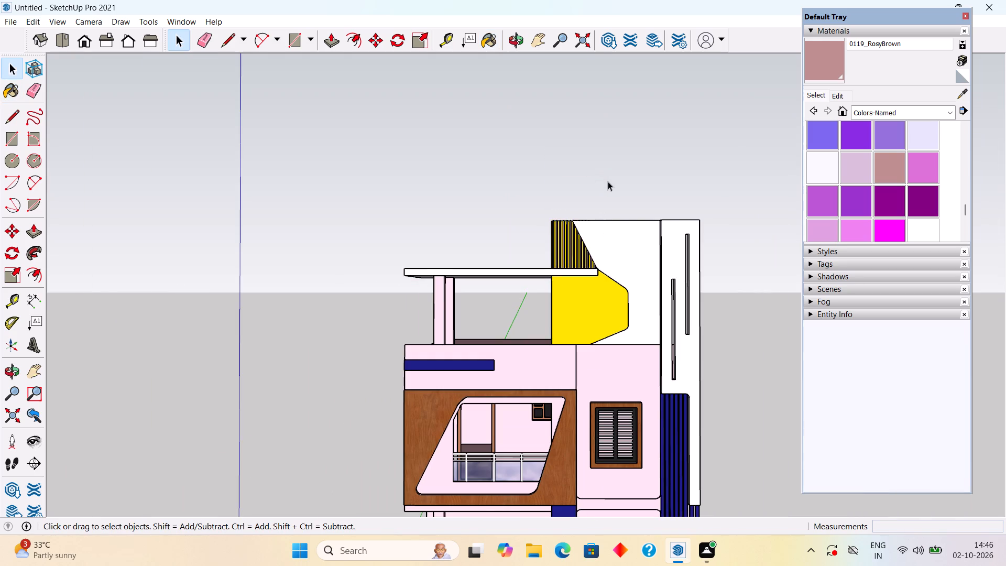
# Hide the group of vertical slats above the roof slab.
pyautogui.scroll(11, 576, 258)
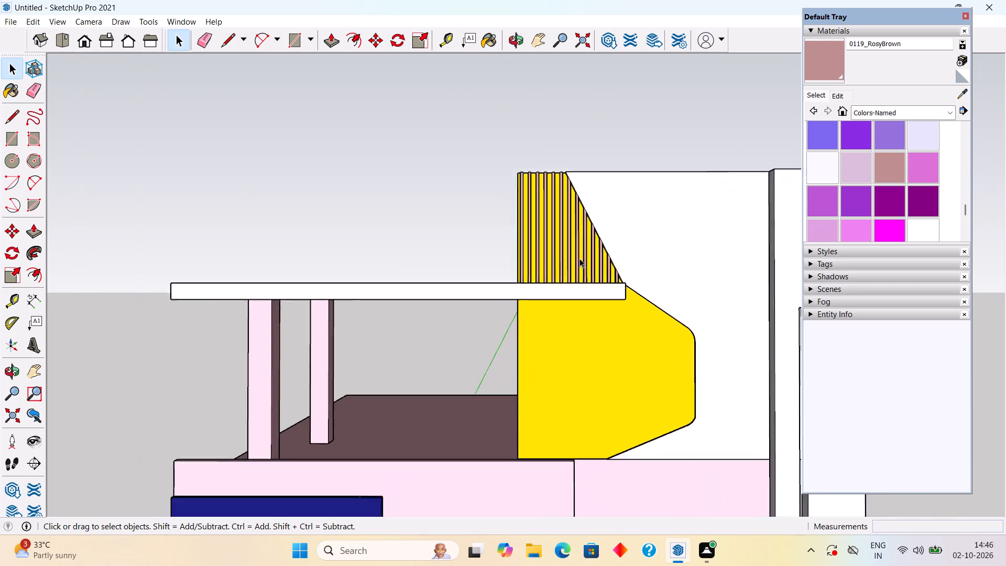
pyautogui.scroll(8, 579, 258)
pyautogui.moveTo(587, 264); pyautogui.dragTo(664, 407, button='middle')
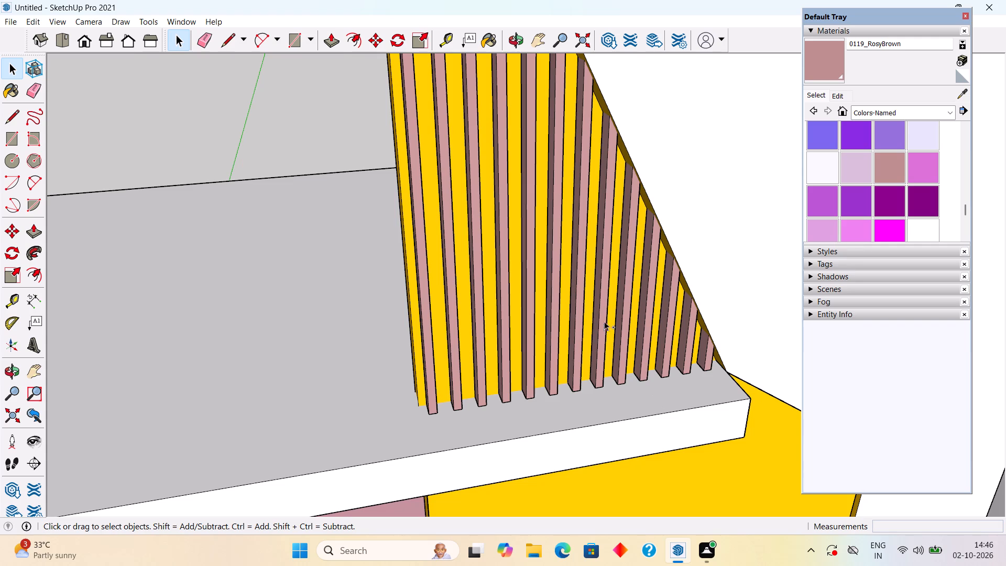
pyautogui.click(577, 336)
pyautogui.rightClick(582, 335)
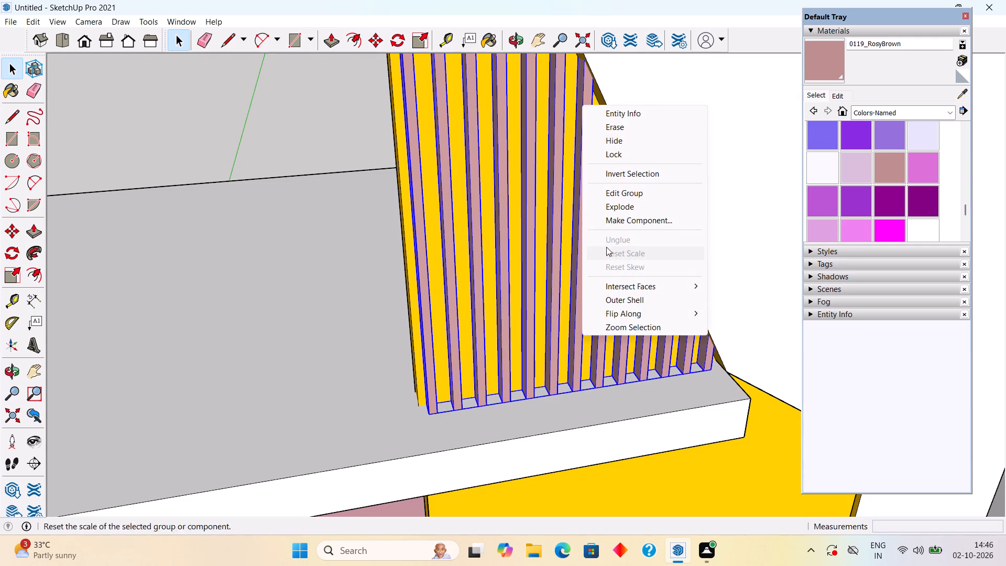
pyautogui.click(620, 140)
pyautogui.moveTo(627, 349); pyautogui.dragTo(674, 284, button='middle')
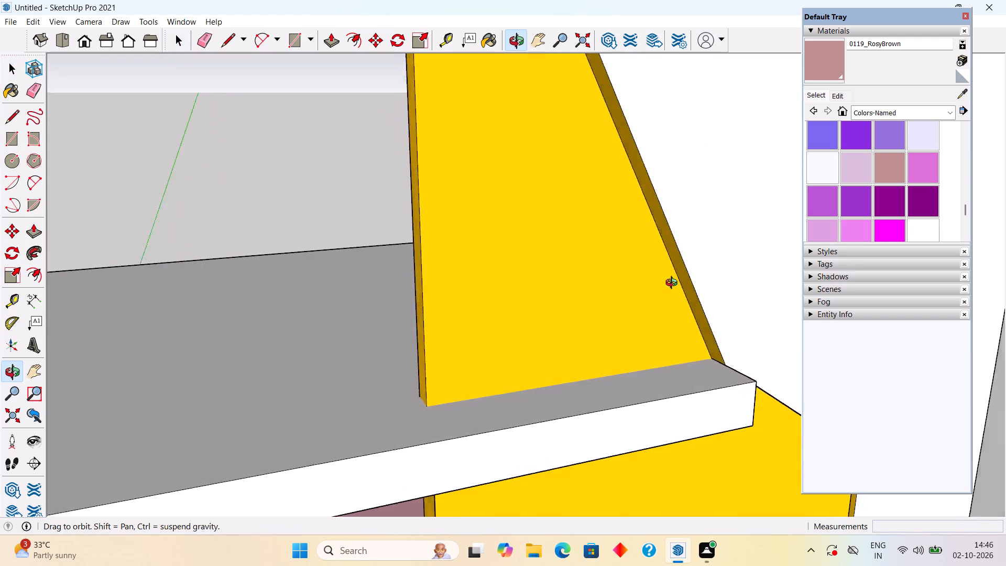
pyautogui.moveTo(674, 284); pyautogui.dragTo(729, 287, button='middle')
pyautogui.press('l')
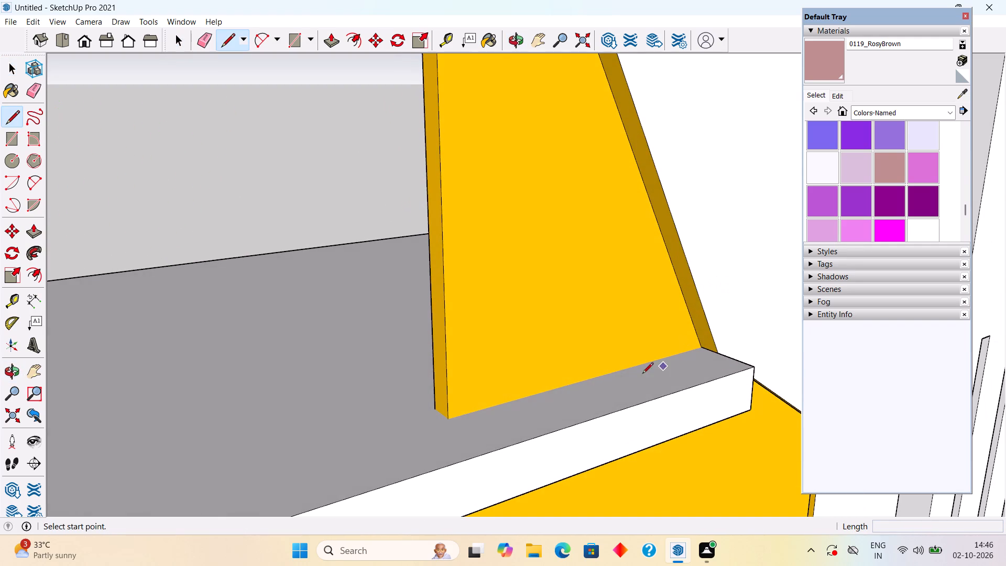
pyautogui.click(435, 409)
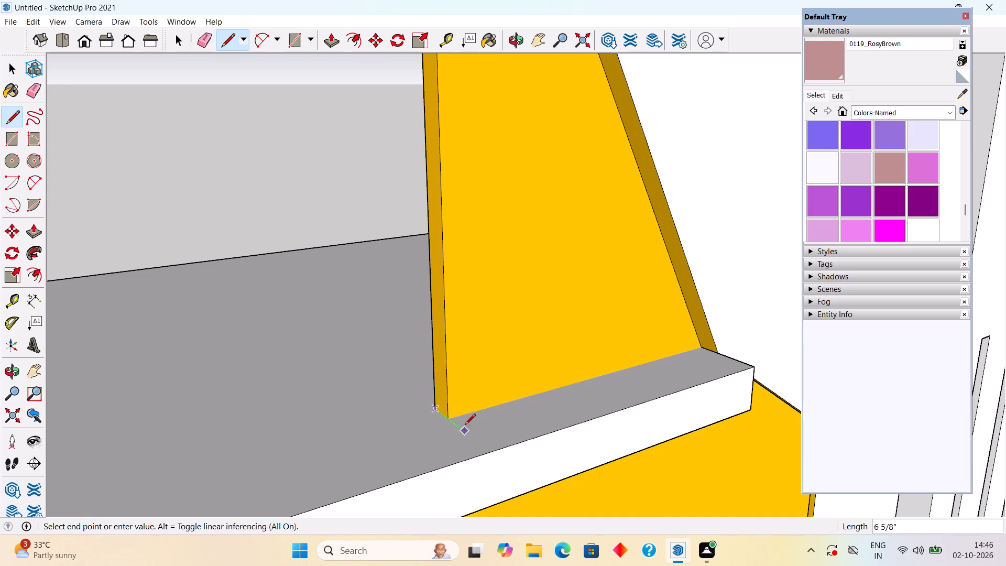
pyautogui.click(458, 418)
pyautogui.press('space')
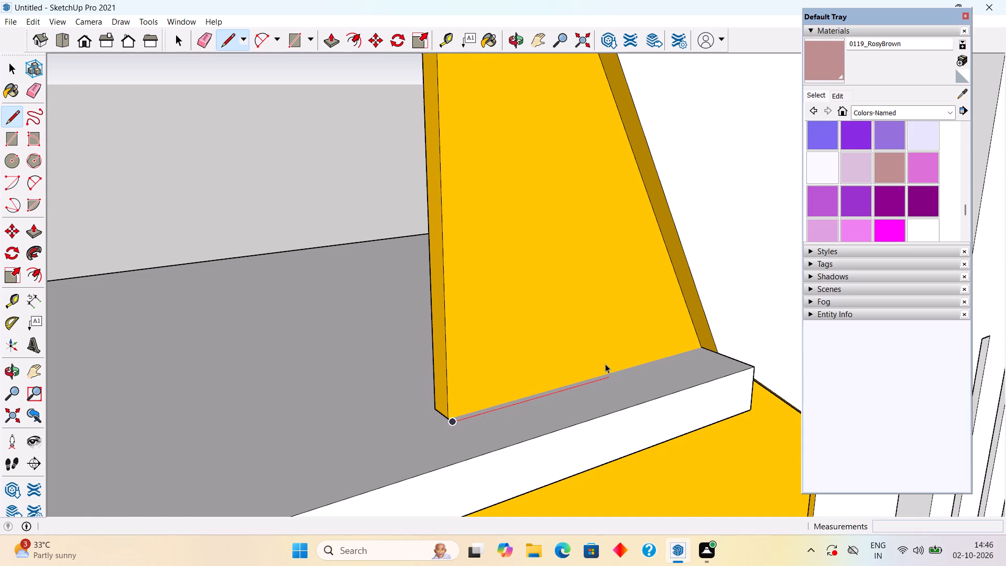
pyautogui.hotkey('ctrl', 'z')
# Draw lines along the side and front base of the slanted yellow panel where it meets the roof slab.
pyautogui.press('l')
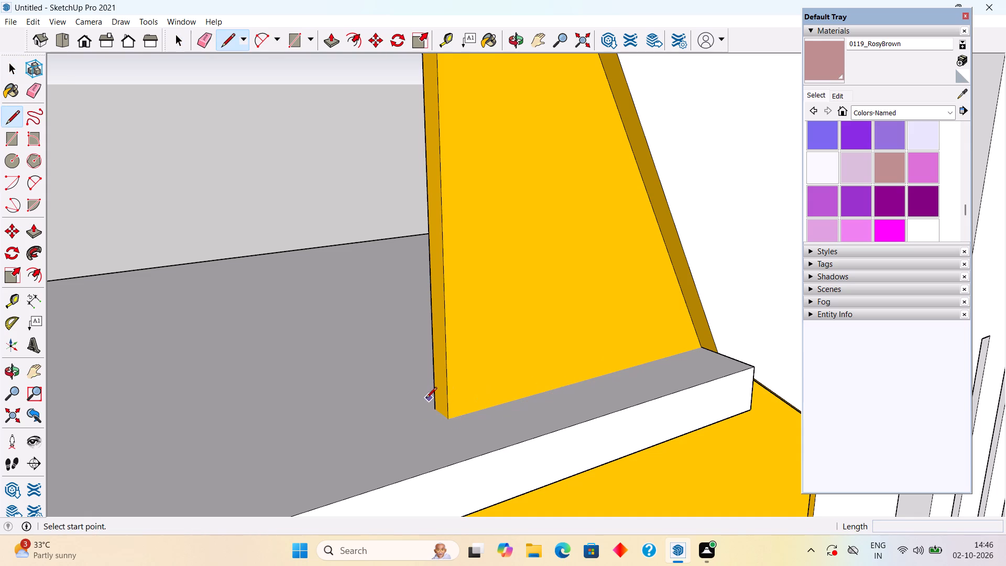
pyautogui.click(435, 408)
pyautogui.click(447, 419)
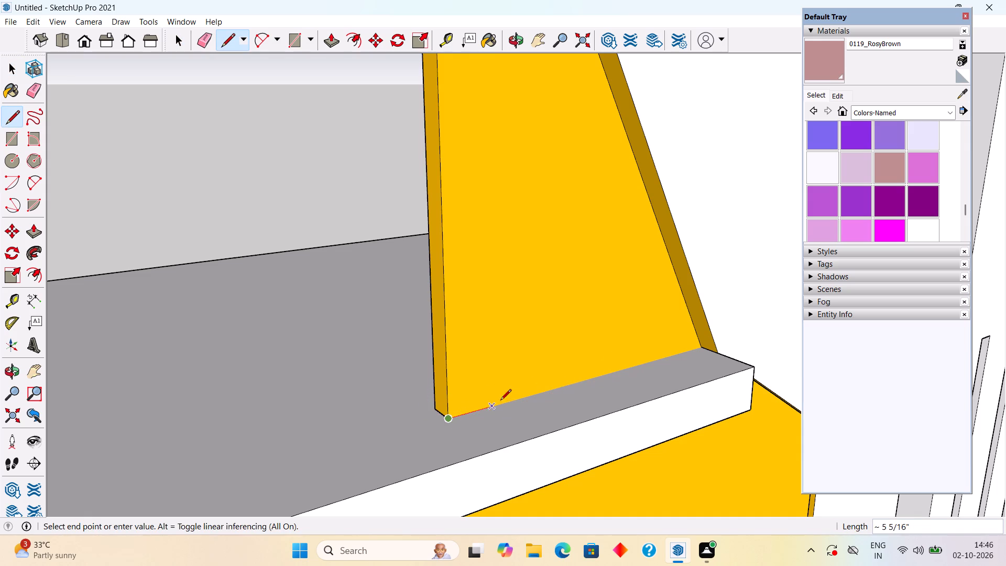
pyautogui.click(701, 341)
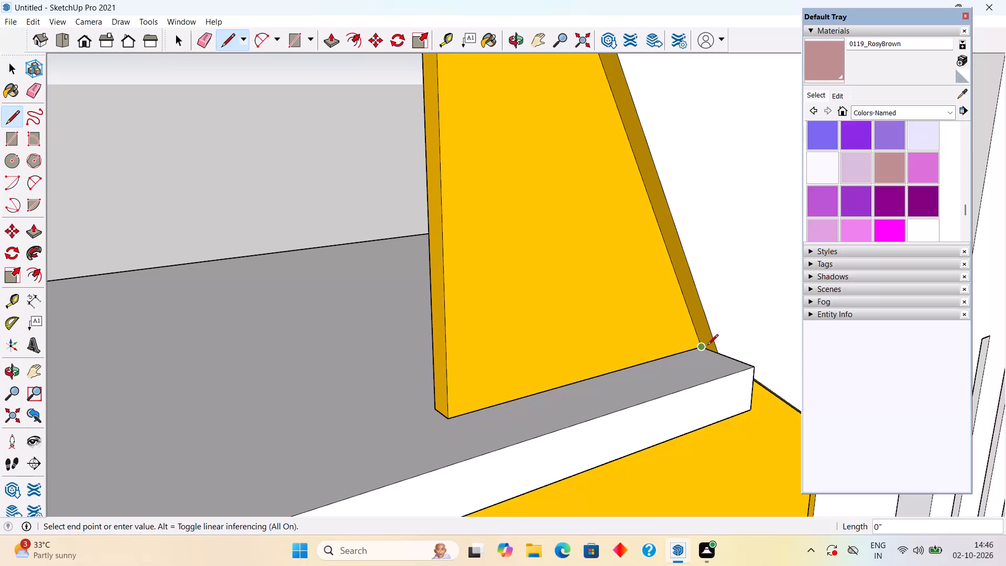
pyautogui.press('space')
# Paint the slanted yellow panel above the roof slab, including its edge faces, with 0119_RosyBrown.
pyautogui.tripleClick(620, 339)
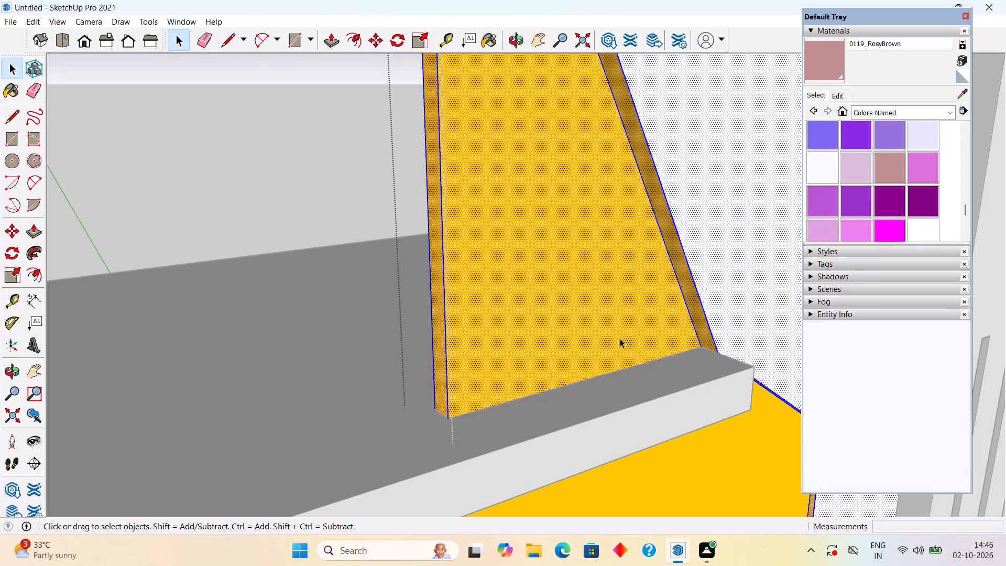
pyautogui.click(620, 339)
pyautogui.click(893, 167)
pyautogui.click(598, 280)
pyautogui.press('space')
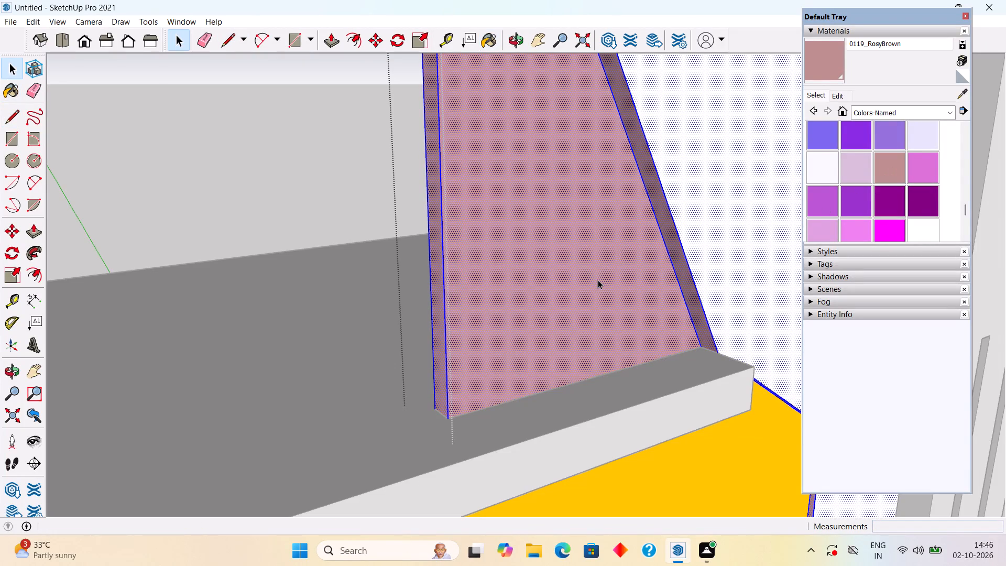
# Close the wall group and unhide all hidden geometry to restore the vertical slats above the roof slab.
pyautogui.click(27, 19)
pyautogui.click(73, 249)
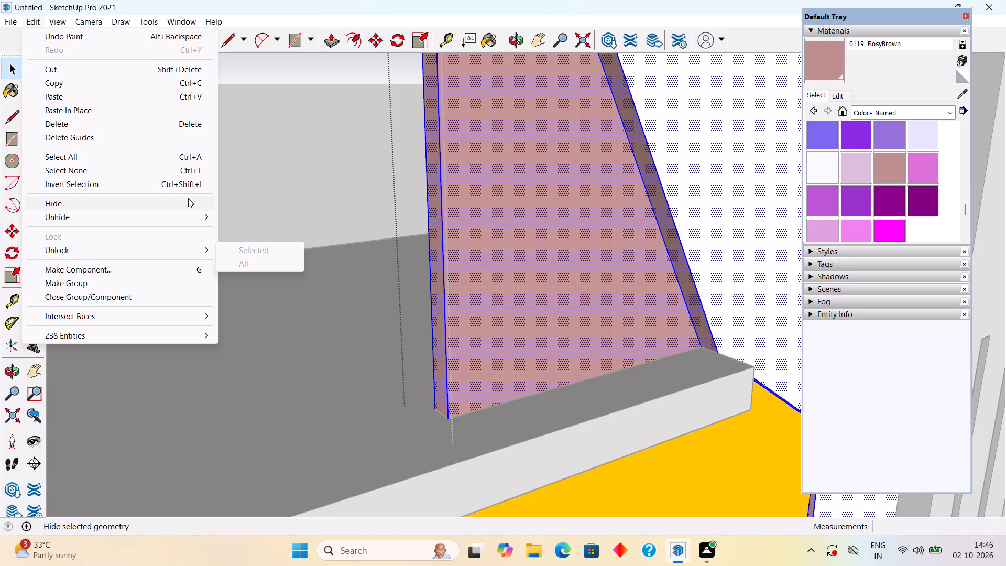
pyautogui.click(189, 217)
pyautogui.click(239, 244)
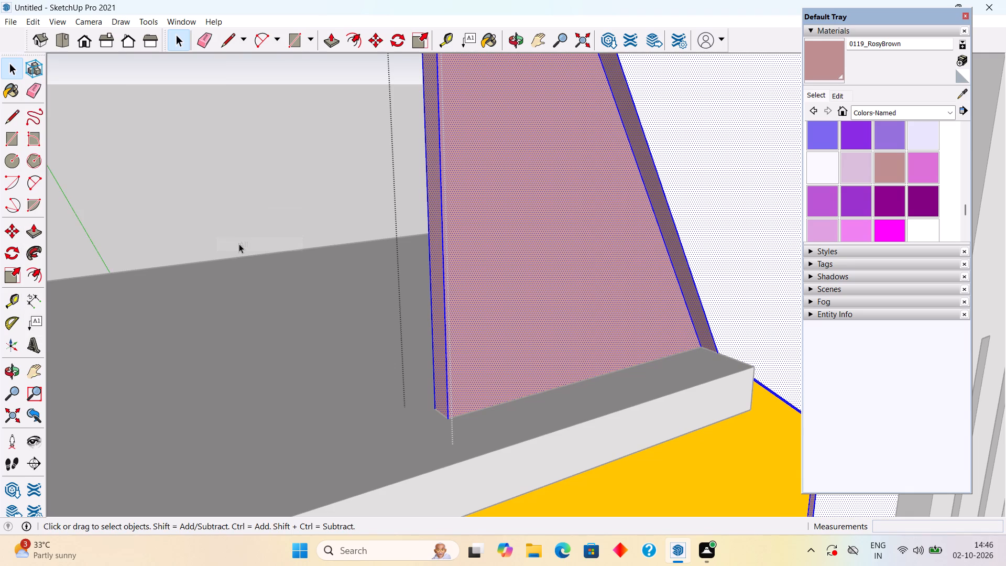
pyautogui.scroll(-9, 240, 244)
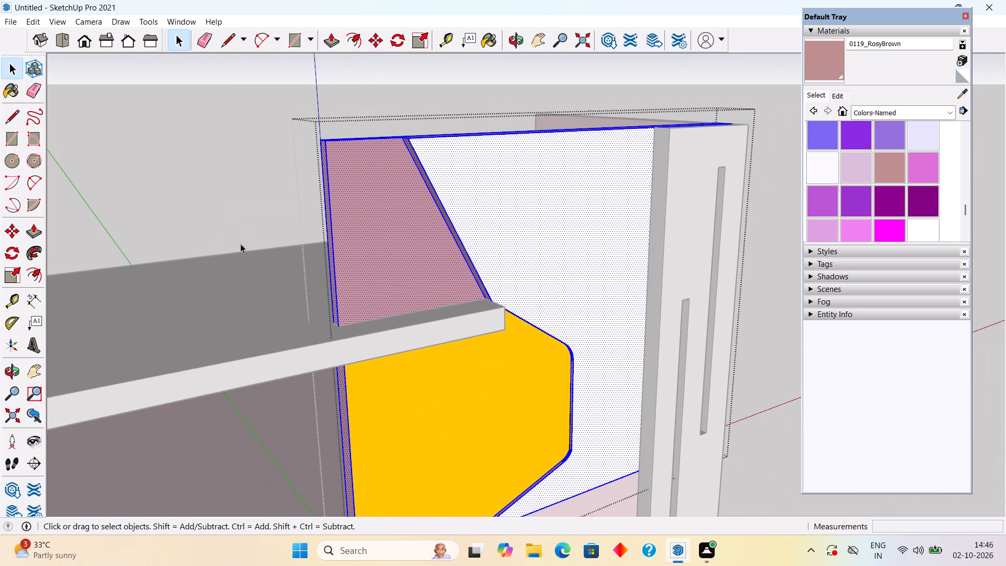
pyautogui.scroll(-3, 240, 244)
pyautogui.click(236, 241)
pyautogui.scroll(-3, 218, 232)
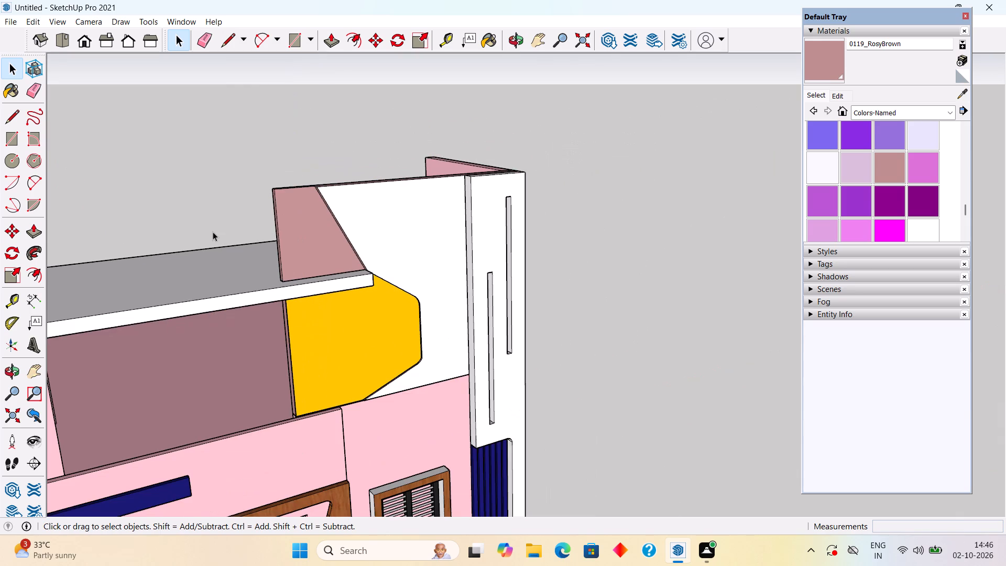
pyautogui.scroll(-3, 198, 229)
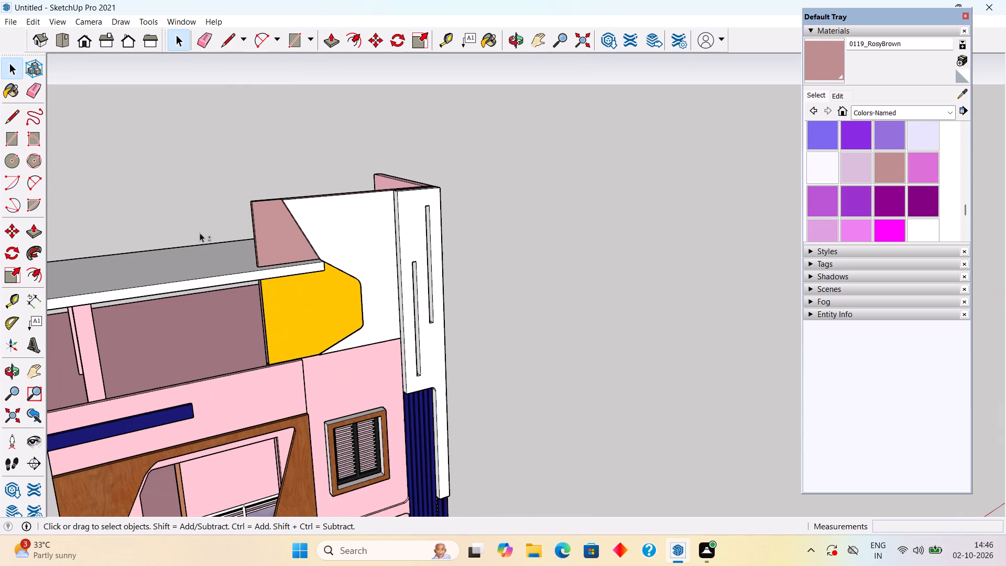
pyautogui.keyDown('shift'); pyautogui.moveTo(200, 233); pyautogui.dragTo(438, 222, button='middle'); pyautogui.keyUp('shift')
pyautogui.moveTo(425, 295); pyautogui.dragTo(281, 249, button='middle')
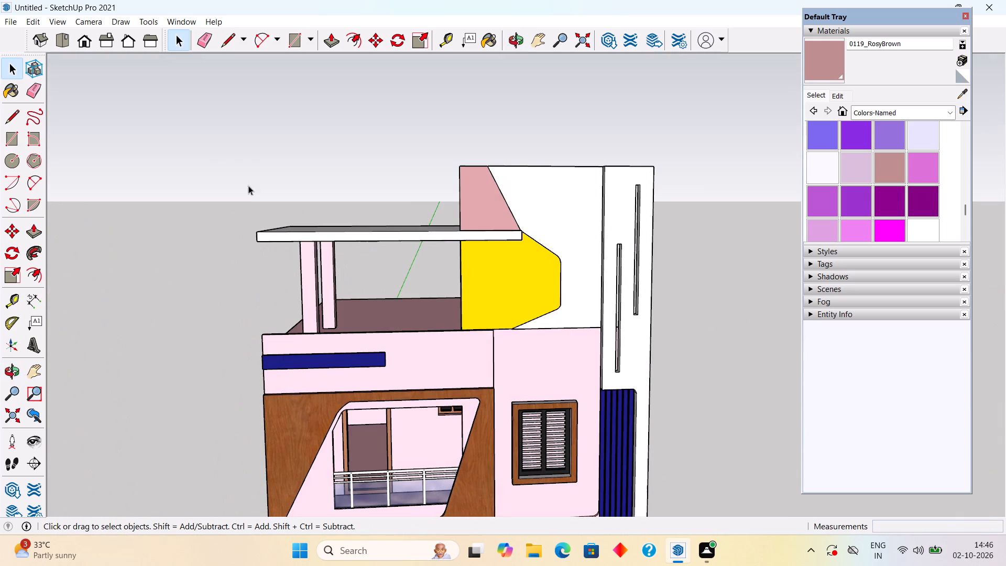
pyautogui.click(26, 22)
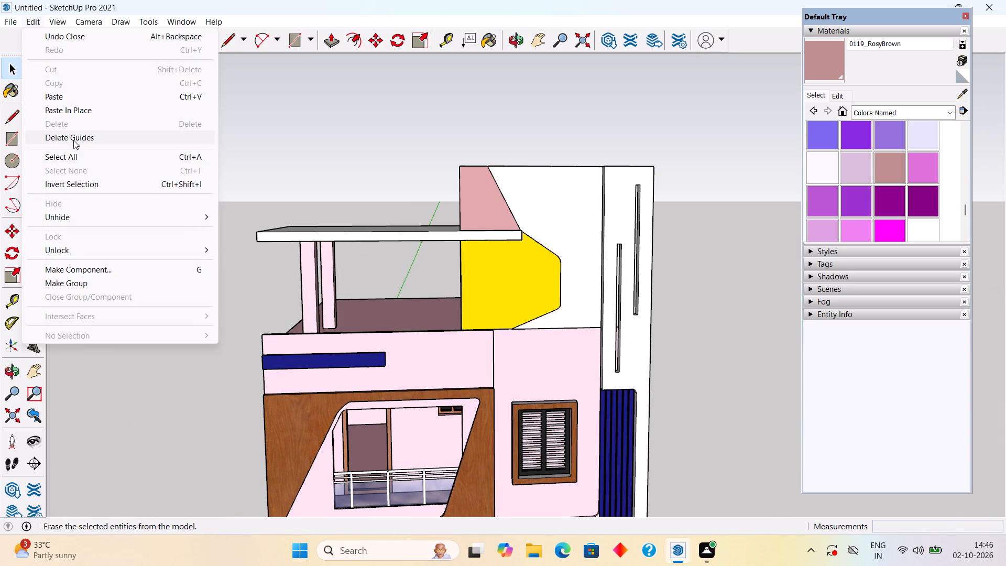
pyautogui.click(84, 215)
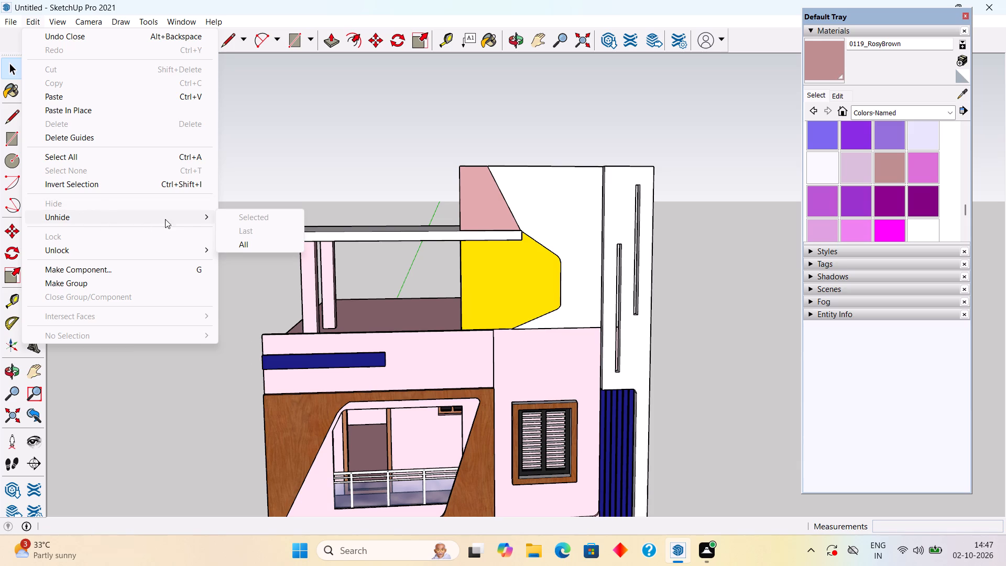
pyautogui.moveTo(207, 222); pyautogui.dragTo(234, 241)
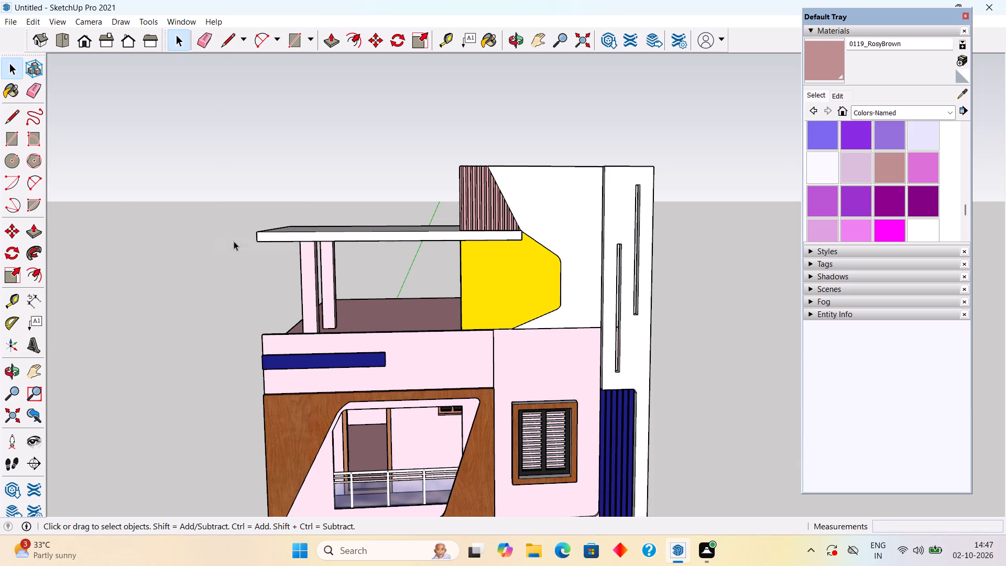
# Sample 0099_LightSteelBlue from the balcony band and paint the white rooftop wall face around the yellow panel with it.
pyautogui.scroll(1, 389, 196)
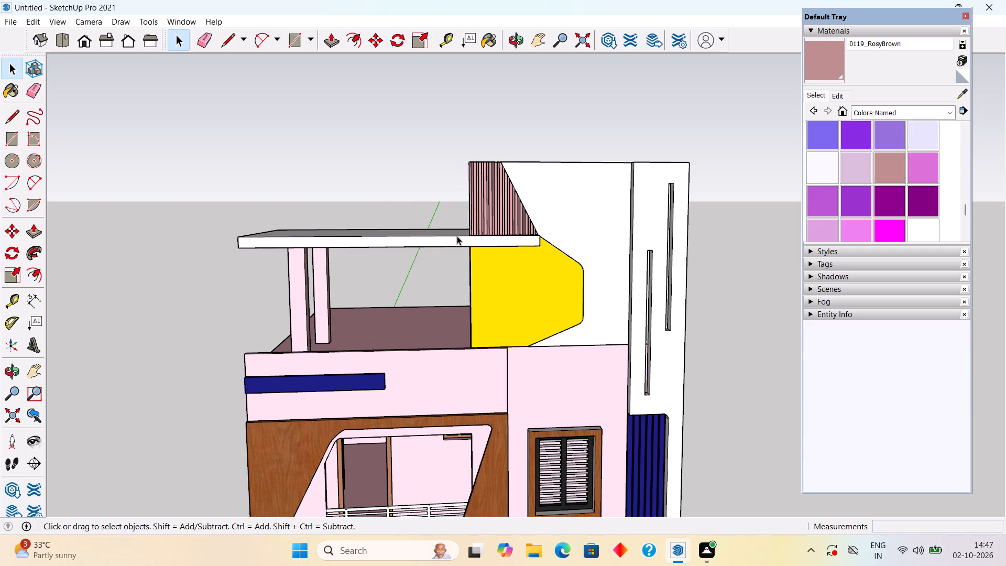
pyautogui.scroll(-4, 435, 234)
pyautogui.scroll(-5, 425, 298)
pyautogui.scroll(3, 404, 491)
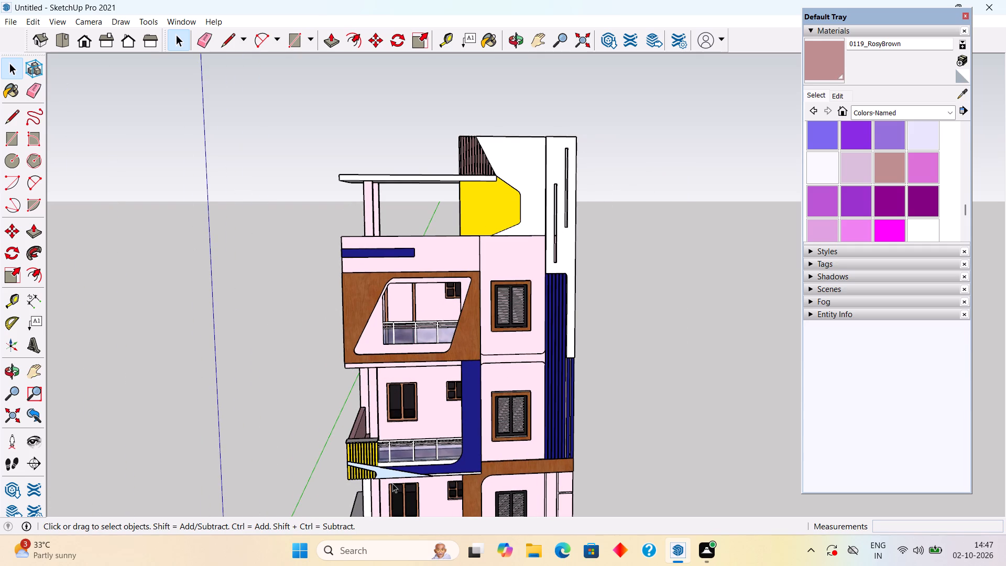
pyautogui.click(964, 98)
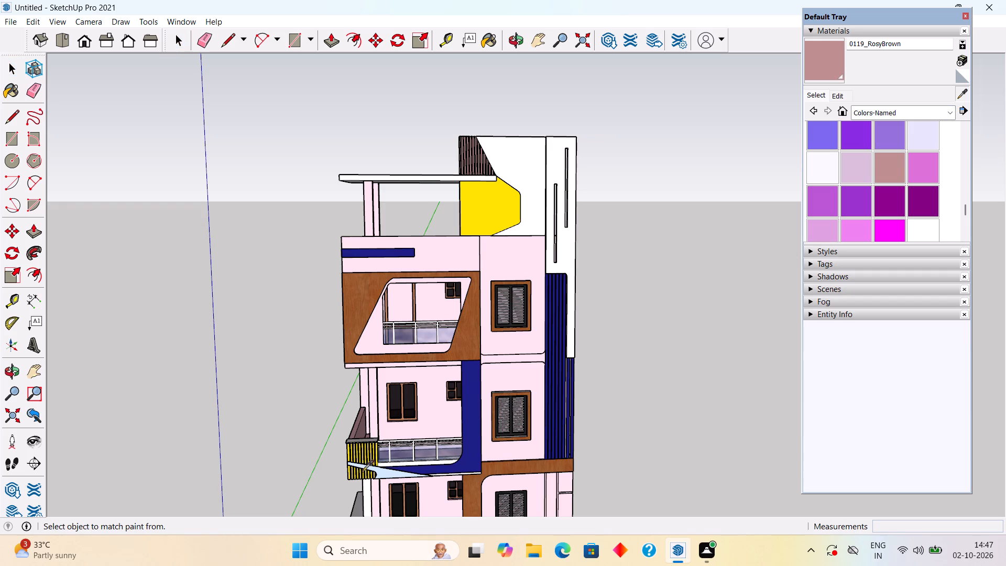
pyautogui.click(382, 472)
pyautogui.click(534, 228)
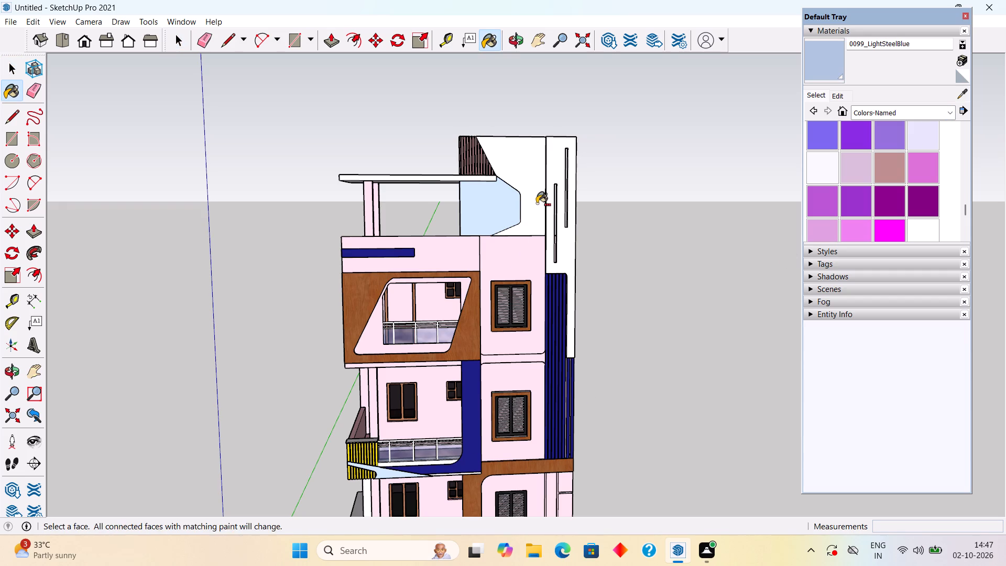
pyautogui.hotkey('ctrl', 'z')
pyautogui.press('space')
pyautogui.tripleClick(529, 207)
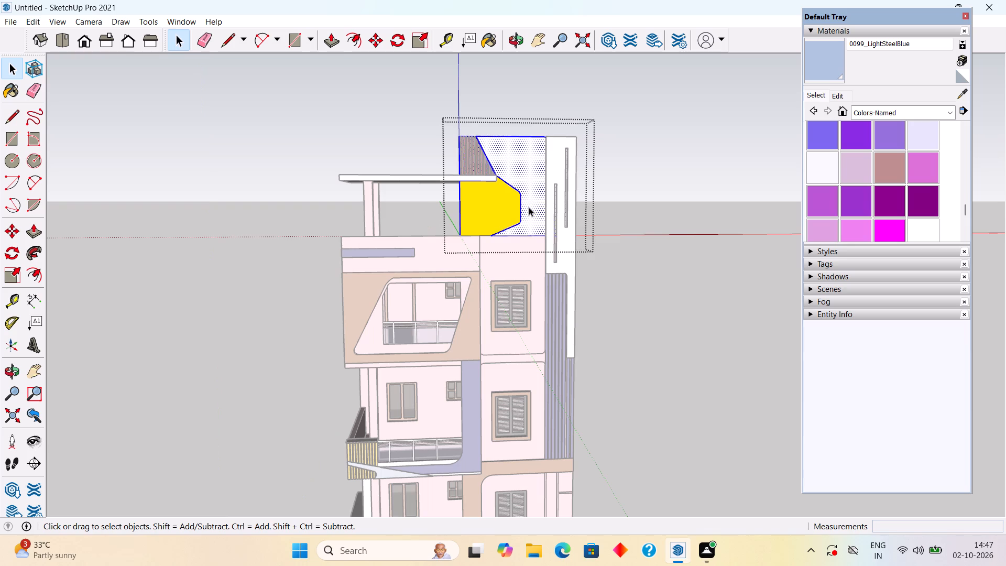
pyautogui.click(831, 58)
pyautogui.click(536, 206)
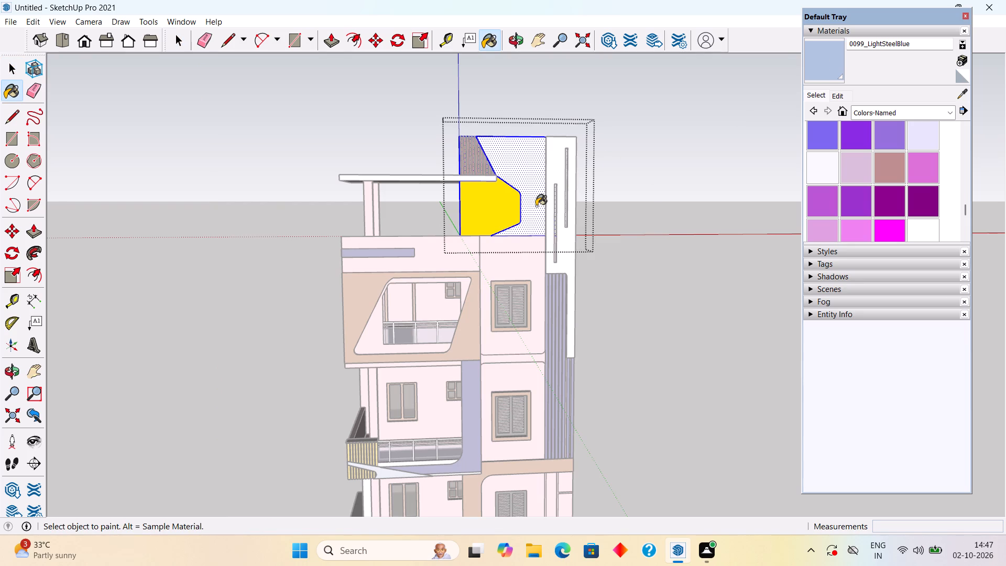
pyautogui.press('space')
pyautogui.press('space')
pyautogui.click(617, 201)
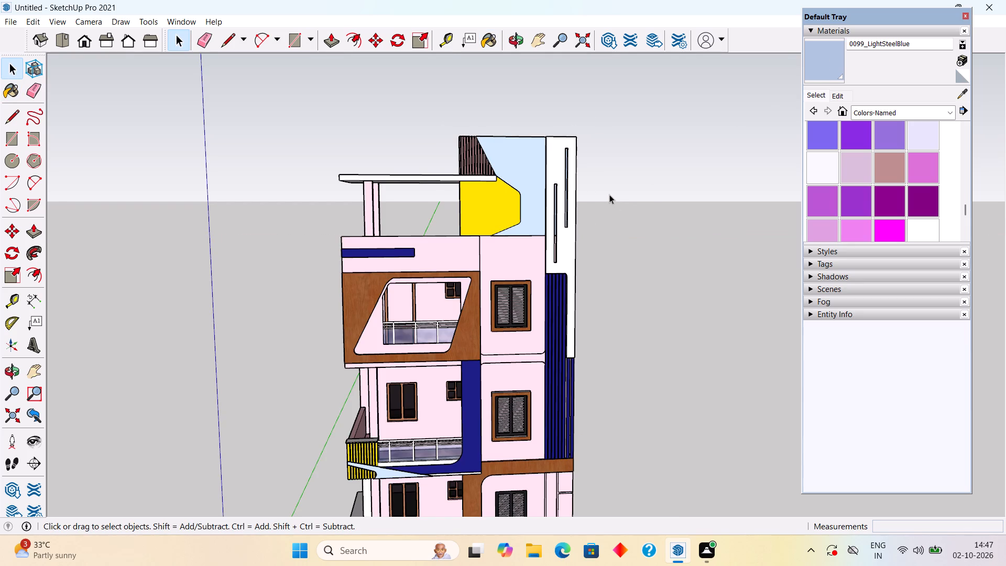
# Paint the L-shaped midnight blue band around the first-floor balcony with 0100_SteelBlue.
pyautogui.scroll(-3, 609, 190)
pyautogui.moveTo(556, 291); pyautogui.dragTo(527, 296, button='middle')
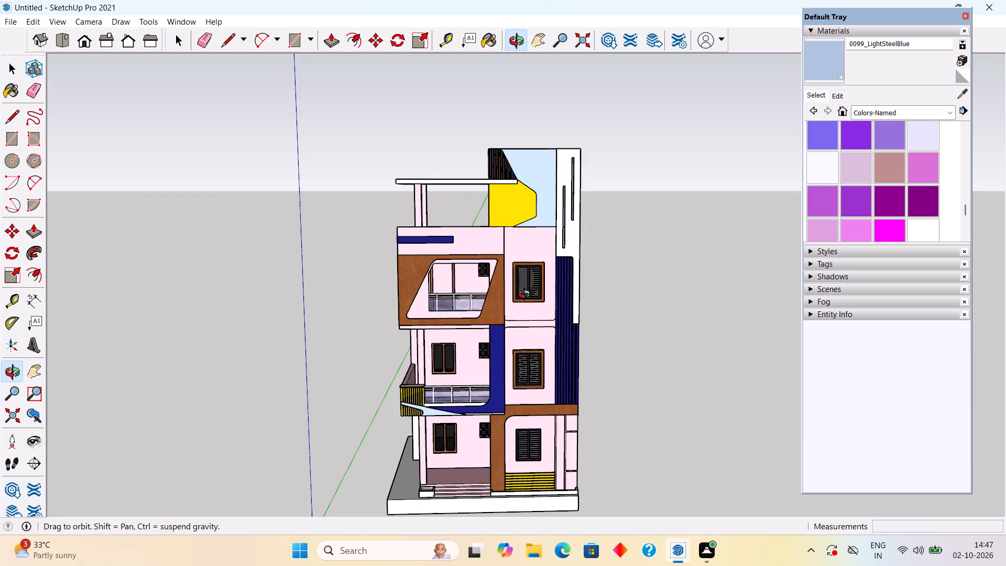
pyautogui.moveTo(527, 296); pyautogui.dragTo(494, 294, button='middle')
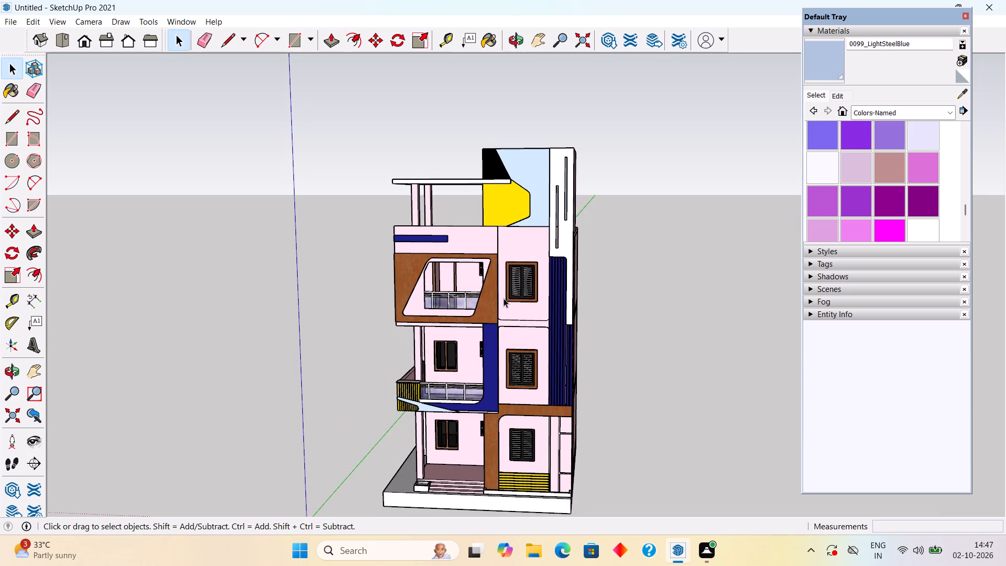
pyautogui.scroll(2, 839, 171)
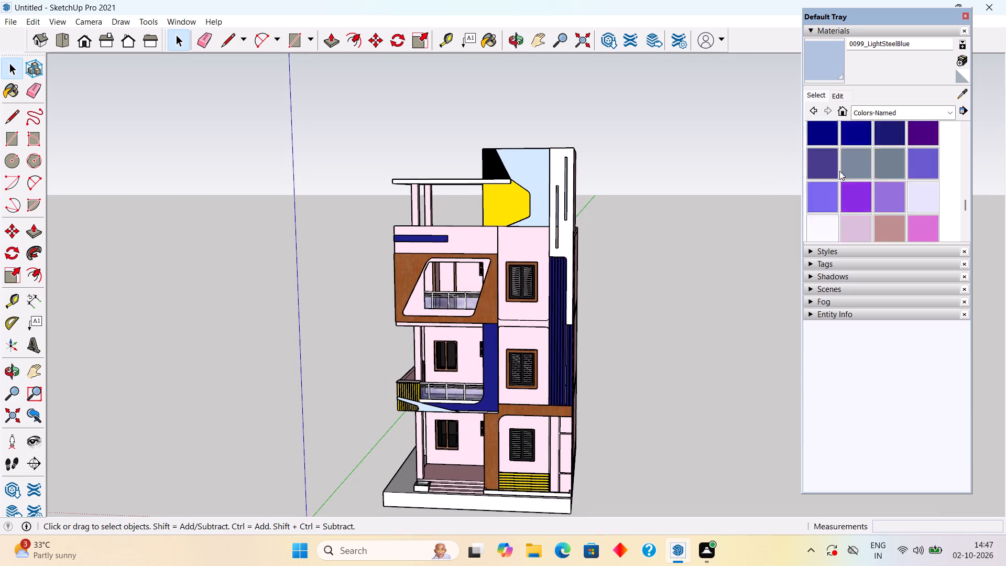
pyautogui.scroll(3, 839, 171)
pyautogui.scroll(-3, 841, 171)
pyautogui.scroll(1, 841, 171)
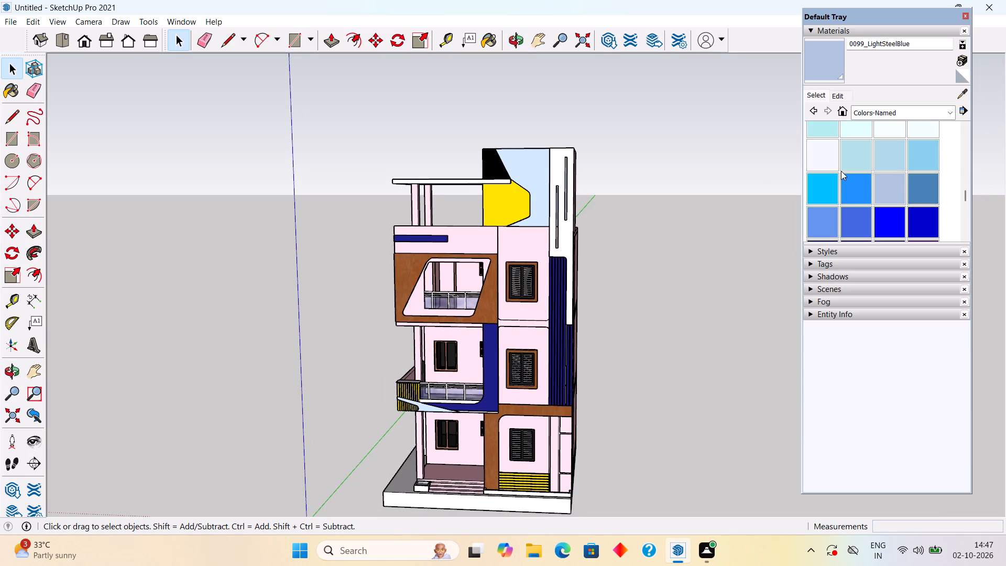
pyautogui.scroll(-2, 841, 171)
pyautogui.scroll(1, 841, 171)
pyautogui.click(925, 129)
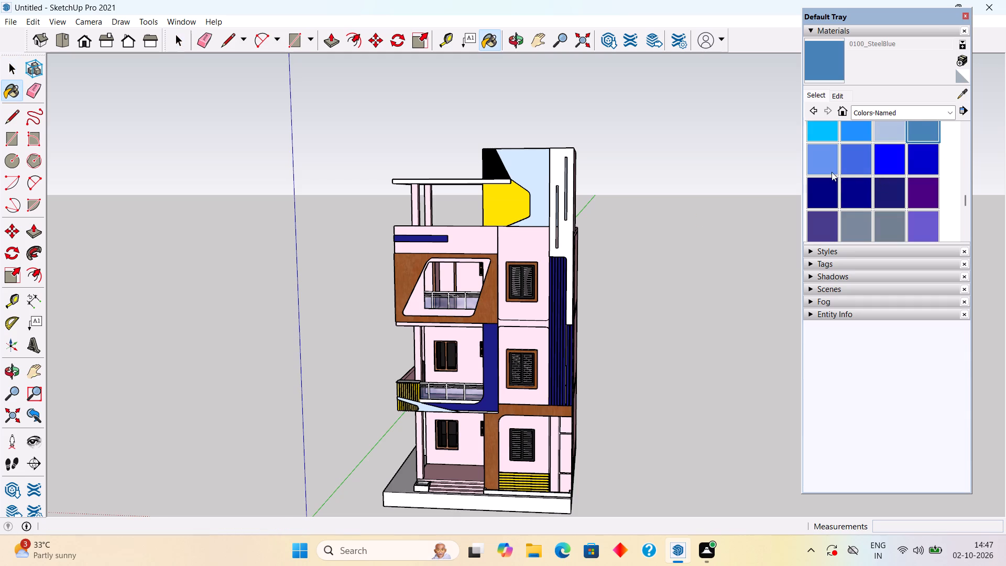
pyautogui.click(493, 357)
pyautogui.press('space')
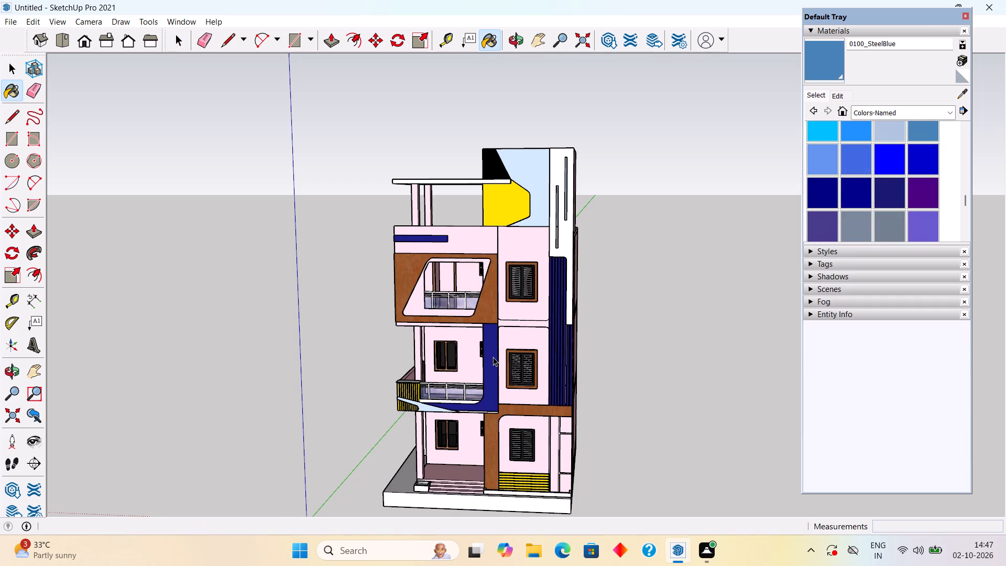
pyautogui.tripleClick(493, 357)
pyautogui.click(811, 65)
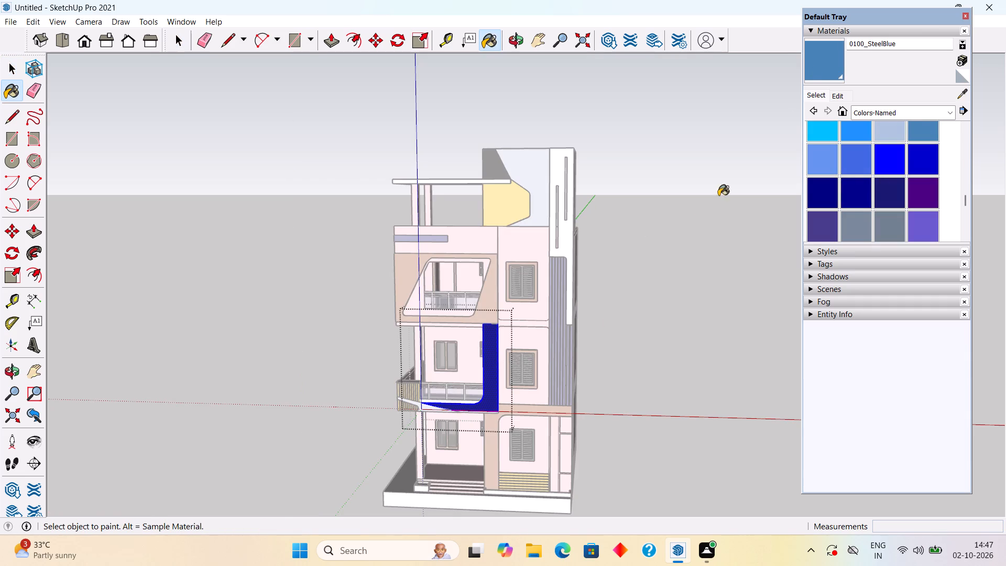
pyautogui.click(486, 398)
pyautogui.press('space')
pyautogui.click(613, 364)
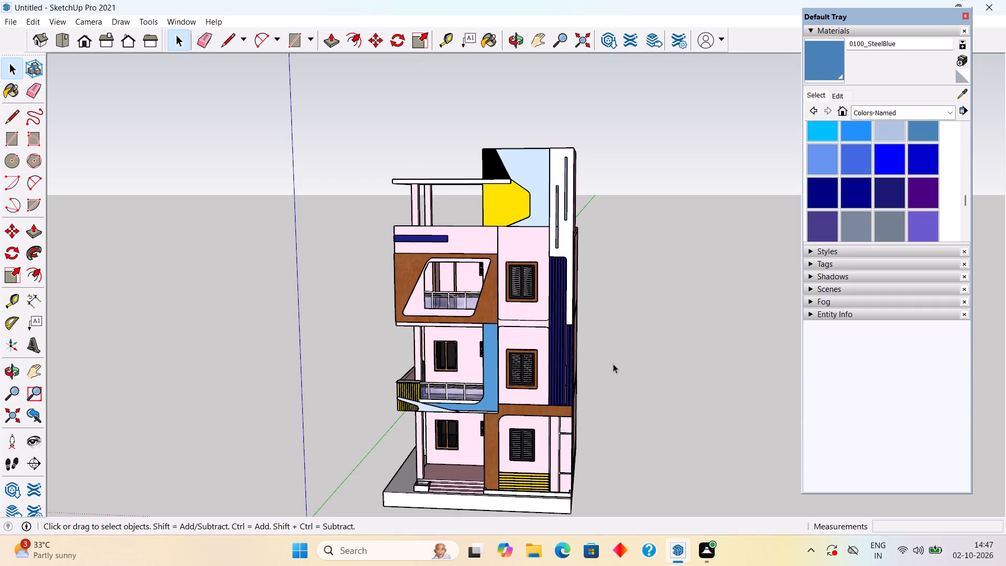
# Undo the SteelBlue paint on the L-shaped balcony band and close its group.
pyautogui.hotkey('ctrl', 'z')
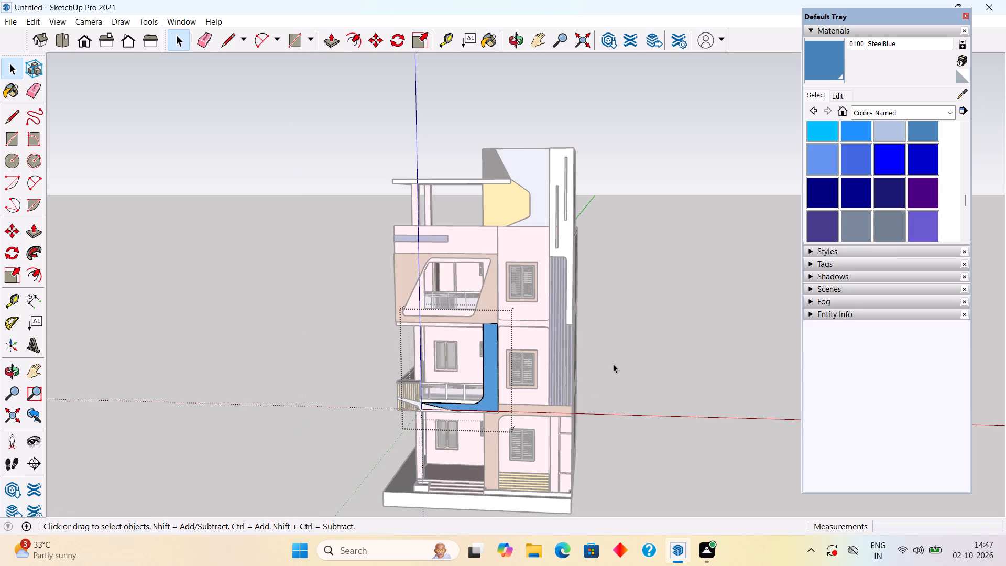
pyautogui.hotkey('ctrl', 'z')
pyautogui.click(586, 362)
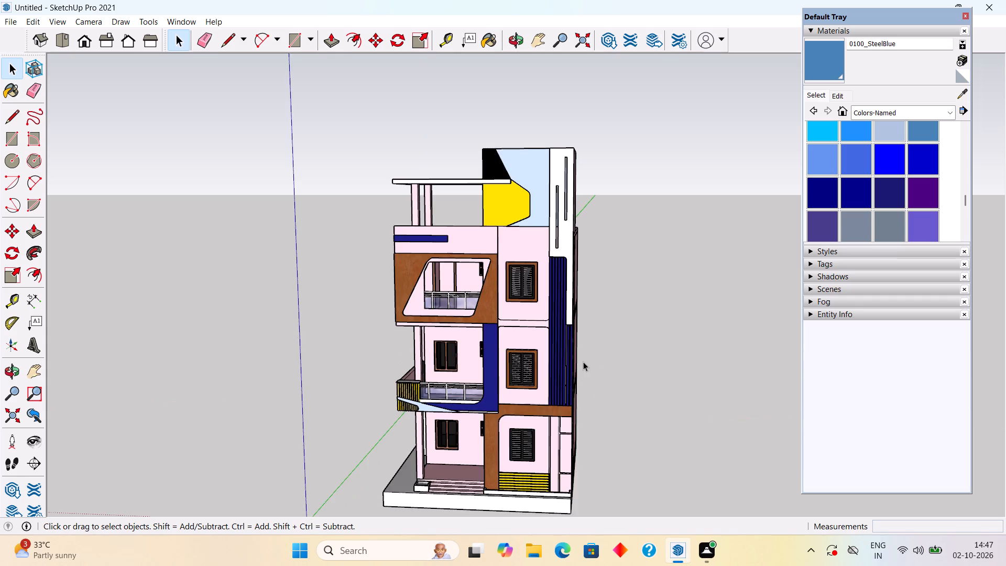
# Paint the tall white slotted column beside the rooftop wall with 0119_RosyBrown.
pyautogui.moveTo(504, 399); pyautogui.dragTo(575, 390, button='middle')
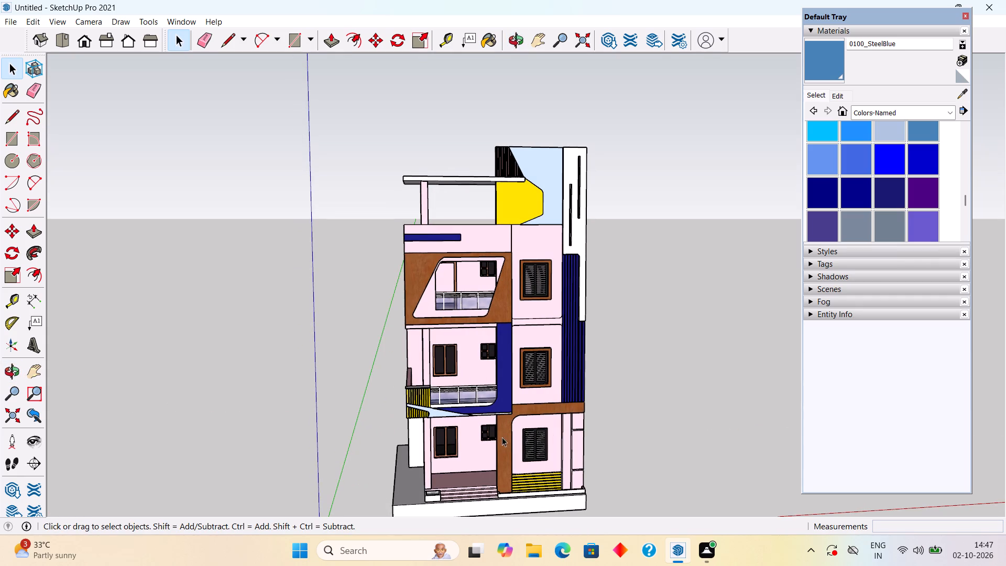
pyautogui.scroll(-2, 896, 160)
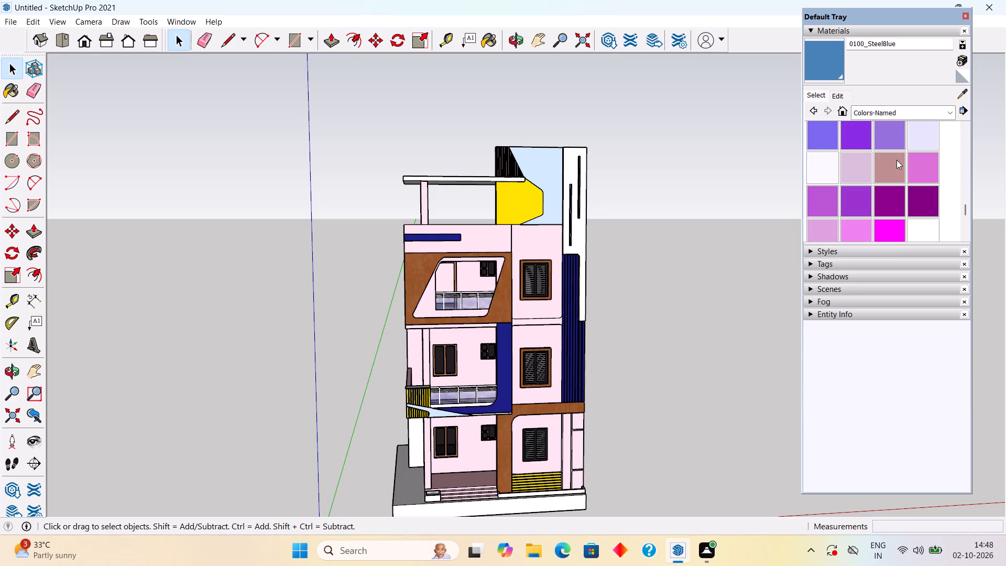
pyautogui.click(896, 160)
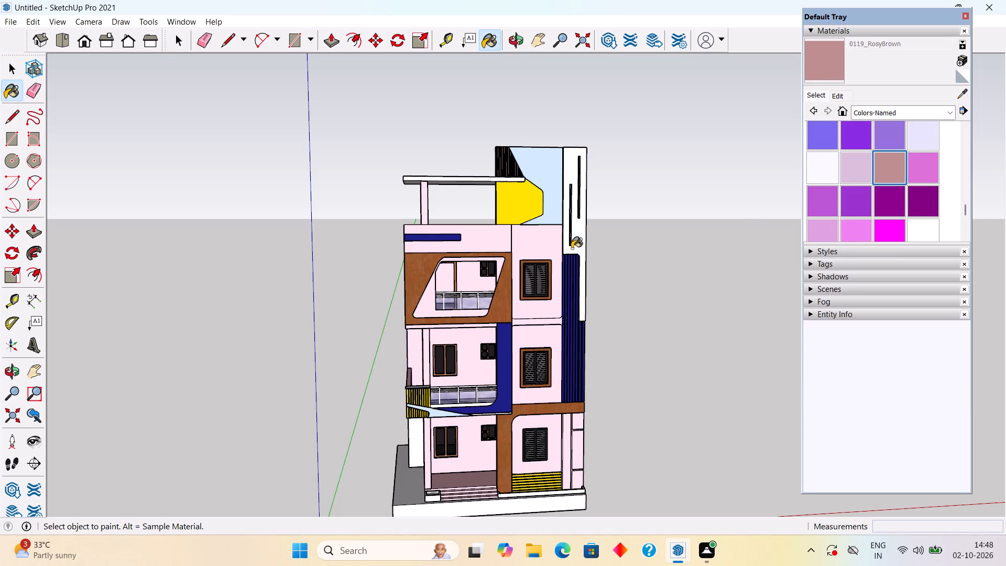
pyautogui.click(575, 244)
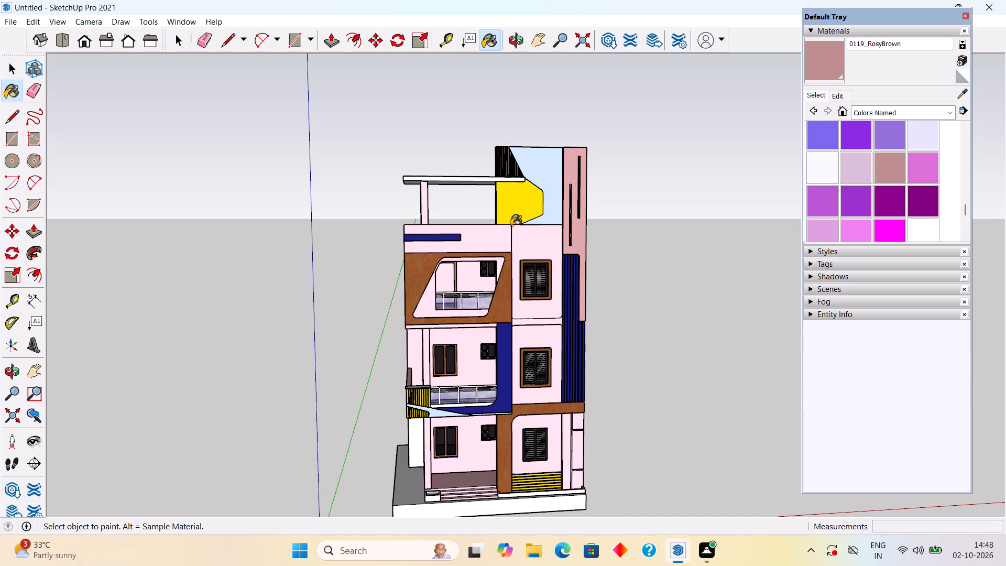
pyautogui.scroll(3, 446, 181)
pyautogui.scroll(-4, 446, 181)
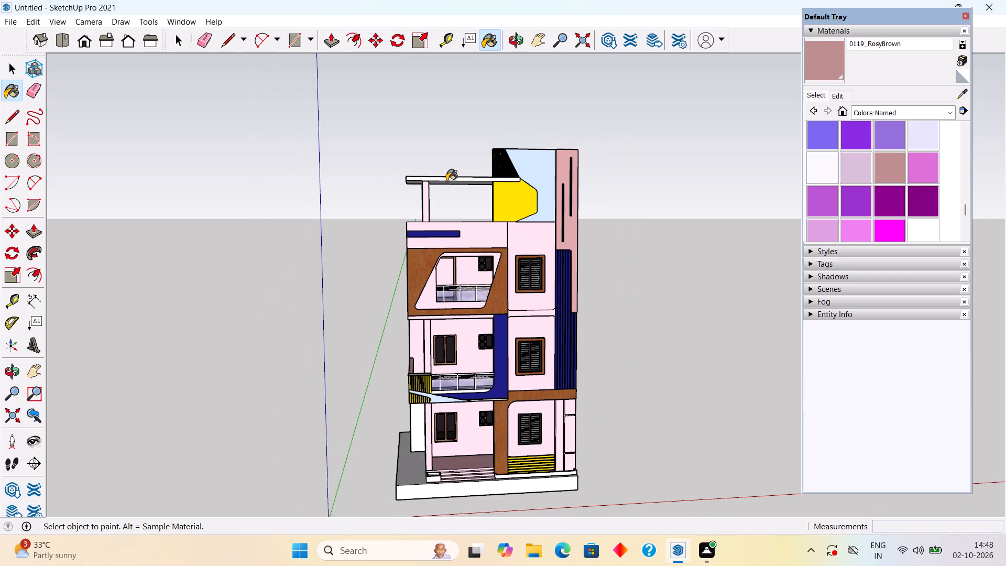
pyautogui.press('space')
# Sample 0006_Pink from the upper side wall and paint the ground-floor side wall and its white recess with it.
pyautogui.moveTo(477, 330); pyautogui.dragTo(380, 353, button='middle')
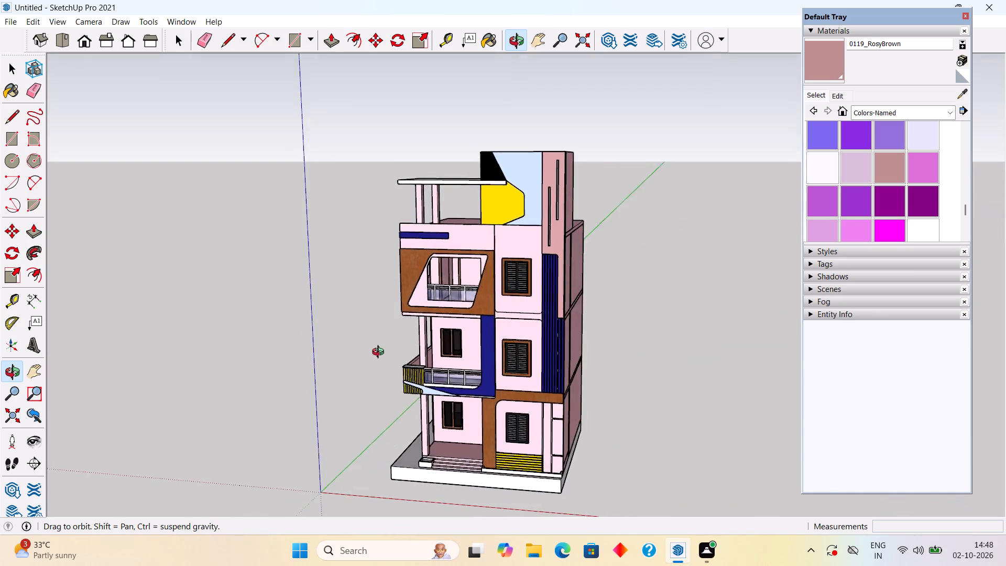
pyautogui.moveTo(380, 353); pyautogui.dragTo(296, 355, button='middle')
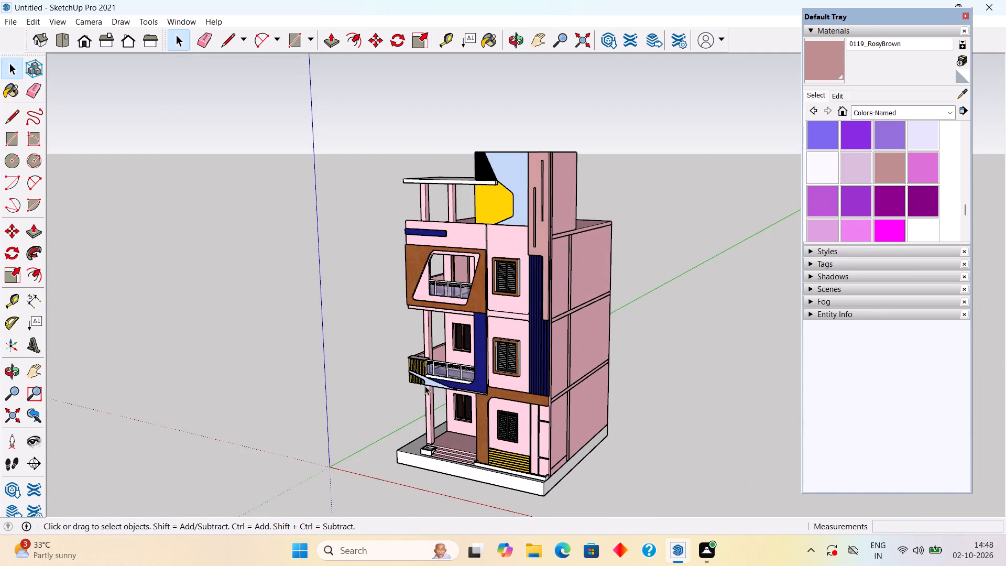
pyautogui.moveTo(425, 386); pyautogui.dragTo(680, 368, button='middle')
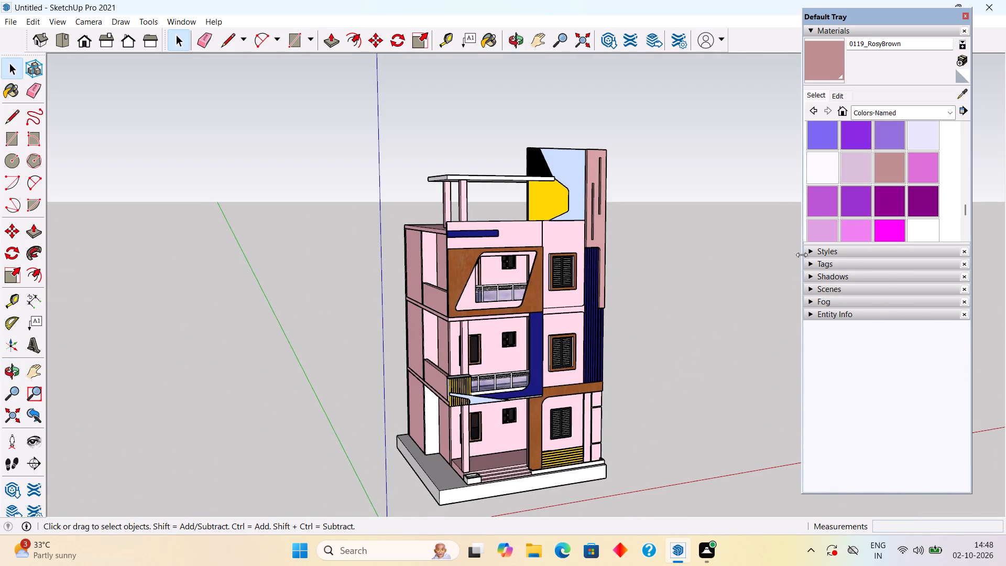
pyautogui.click(964, 92)
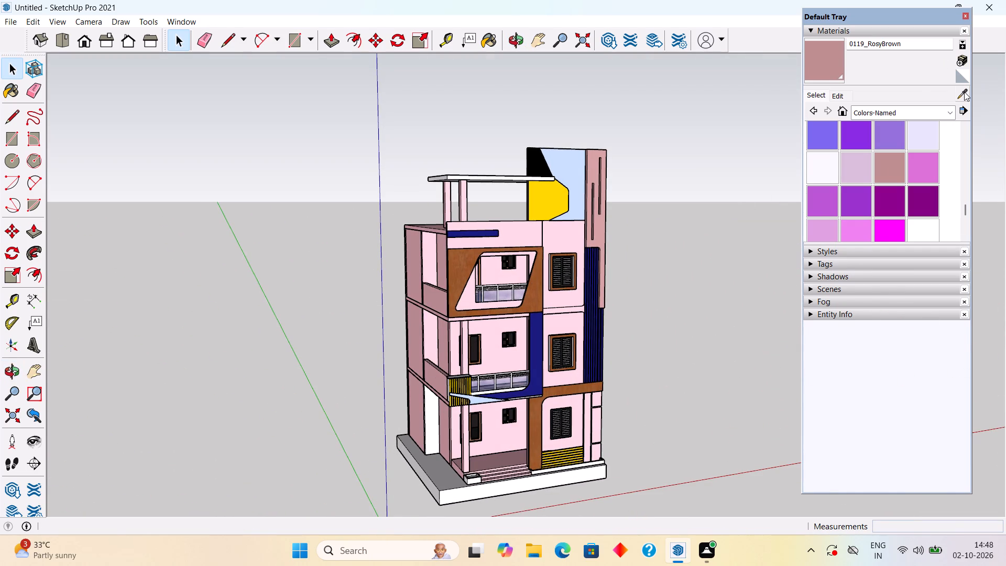
pyautogui.click(430, 429)
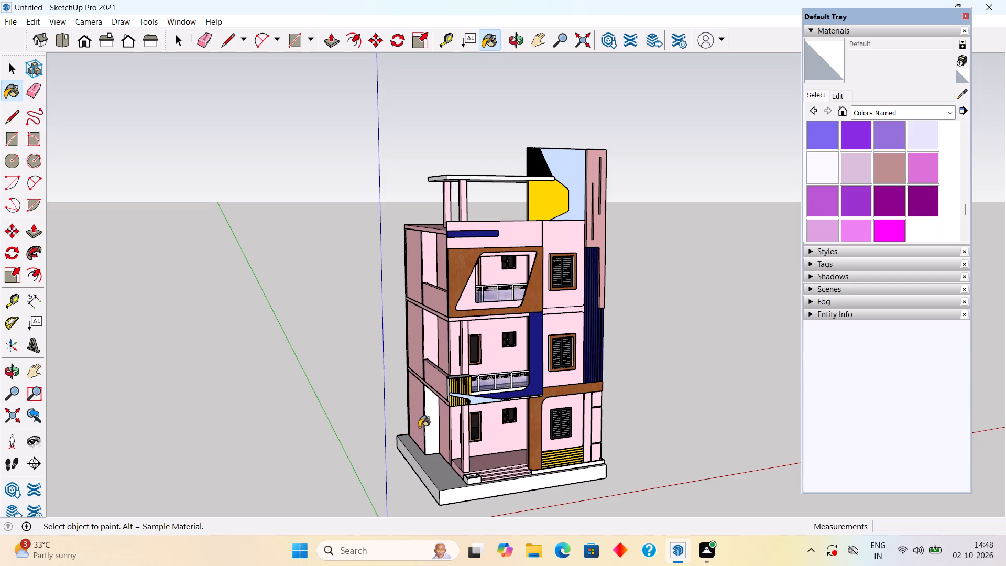
pyautogui.click(419, 427)
pyautogui.click(961, 94)
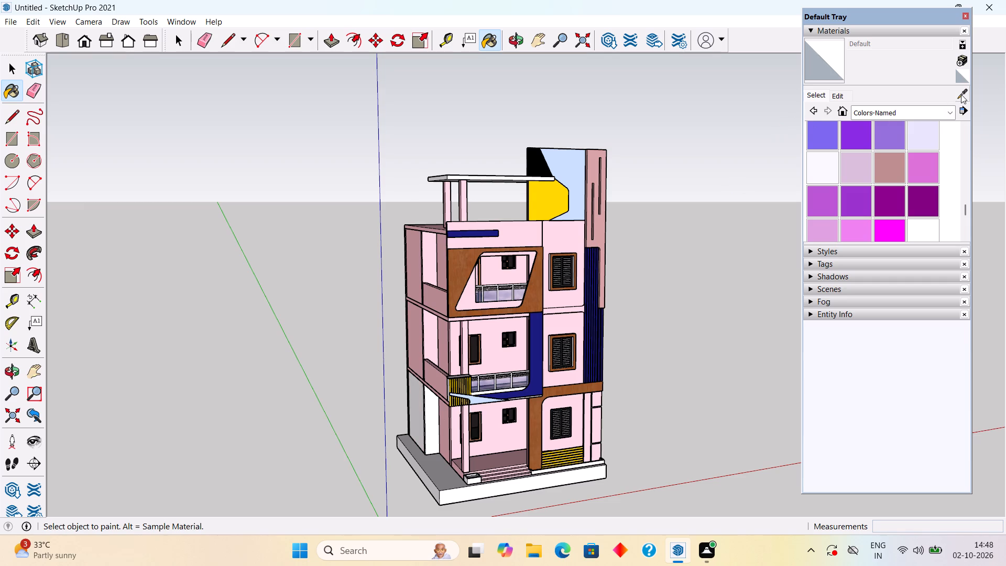
pyautogui.click(411, 350)
pyautogui.click(417, 400)
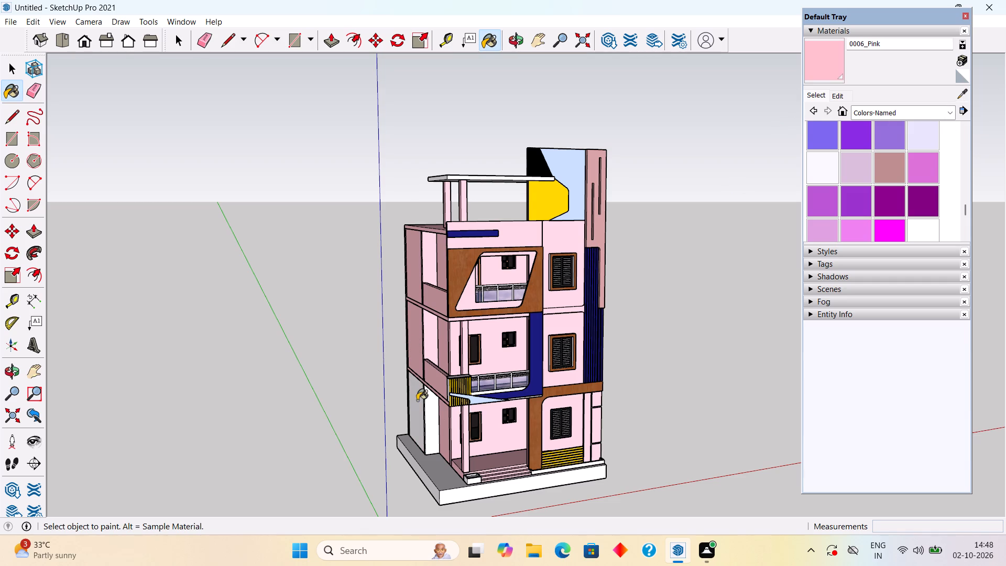
pyautogui.click(430, 418)
pyautogui.moveTo(428, 415); pyautogui.dragTo(382, 411, button='middle')
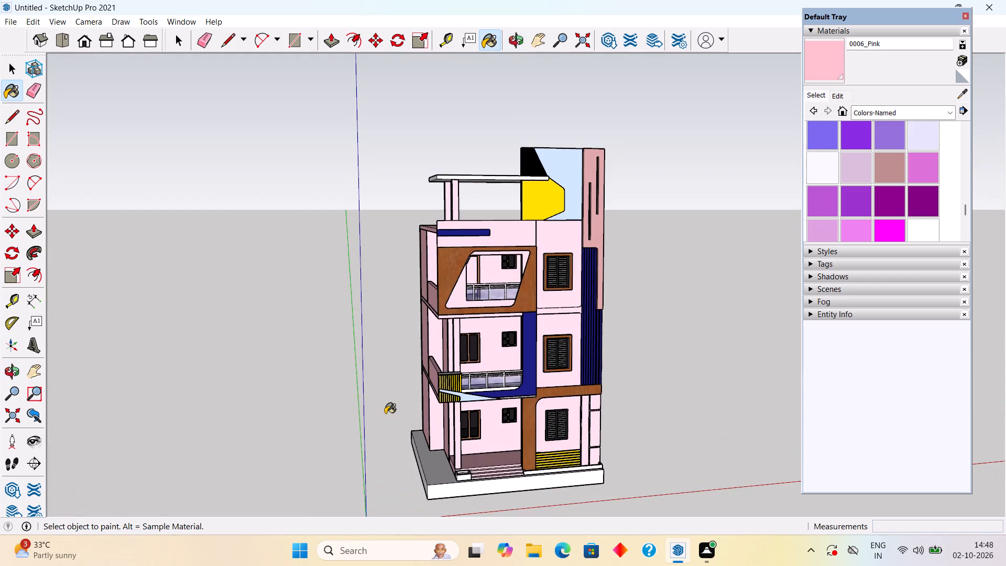
pyautogui.press('space')
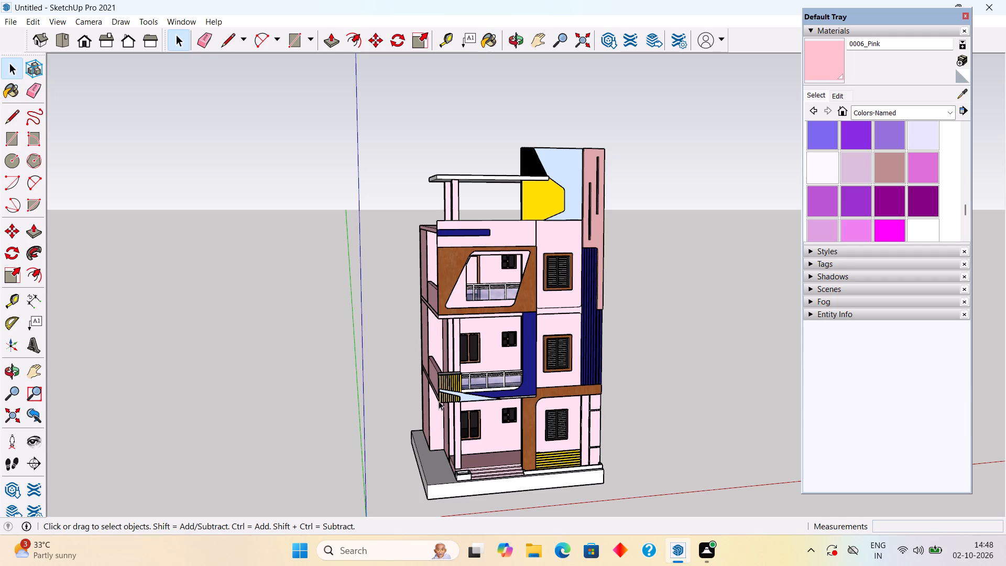
# Sample the pink from the first-floor wall and paint the white balcony slab edge below the railing with it.
pyautogui.scroll(18, 466, 411)
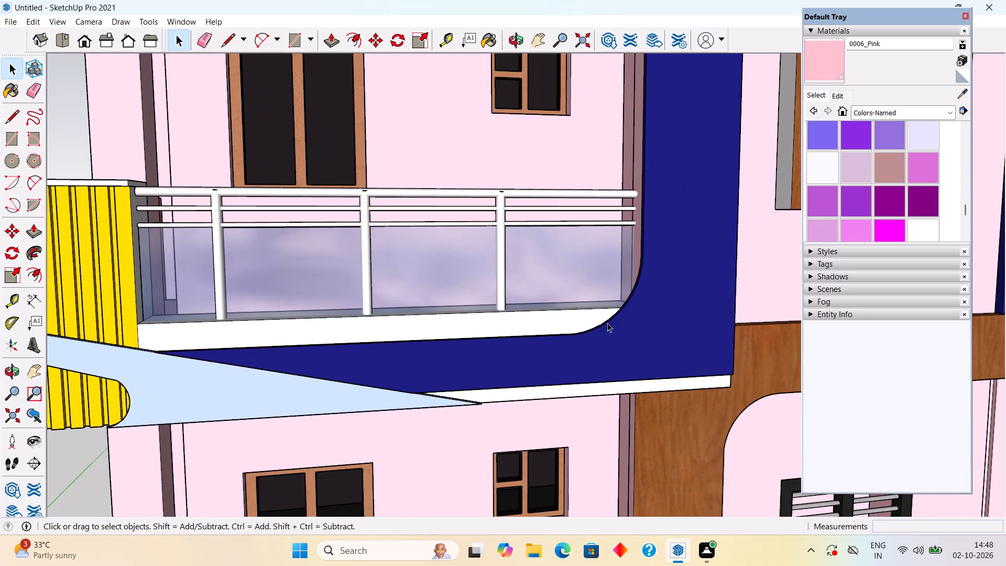
pyautogui.click(960, 92)
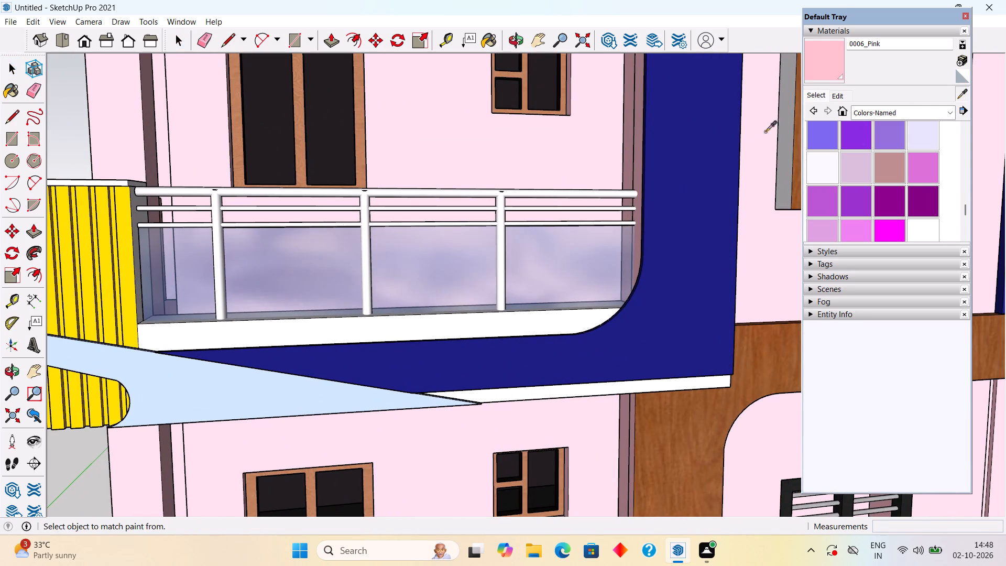
pyautogui.click(588, 151)
pyautogui.click(530, 327)
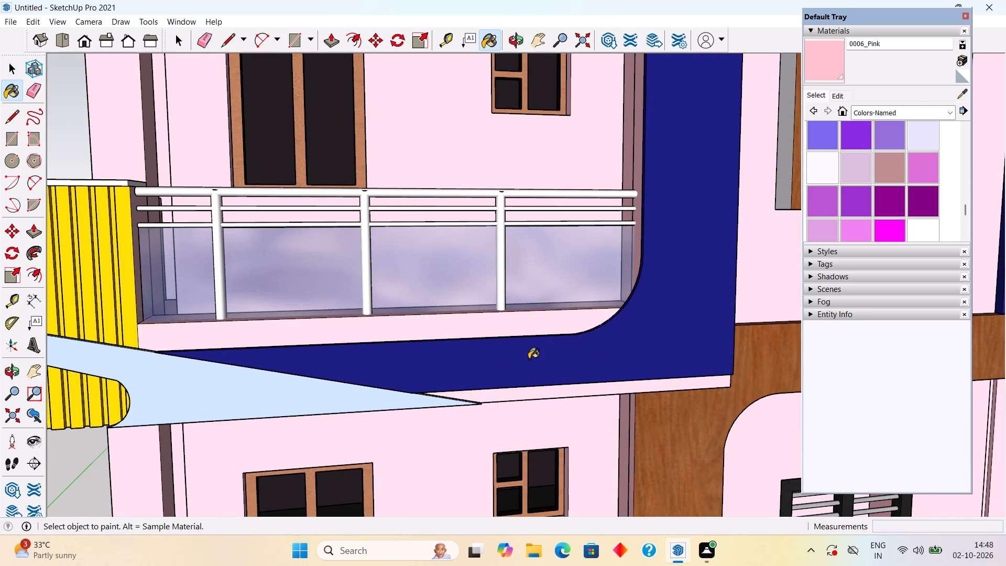
pyautogui.scroll(-8, 529, 359)
pyautogui.press('space')
pyautogui.scroll(-4, 490, 371)
pyautogui.scroll(-4, 449, 390)
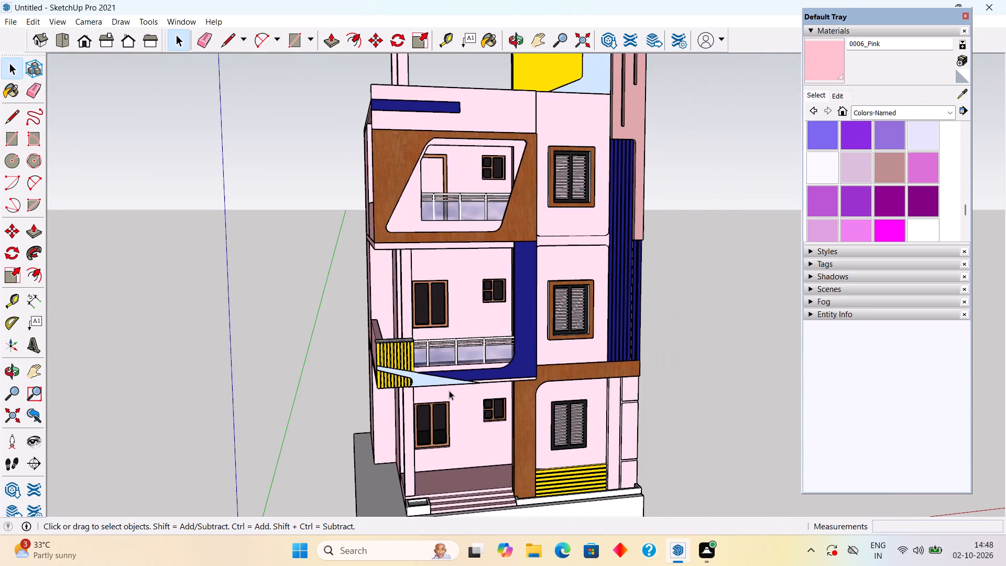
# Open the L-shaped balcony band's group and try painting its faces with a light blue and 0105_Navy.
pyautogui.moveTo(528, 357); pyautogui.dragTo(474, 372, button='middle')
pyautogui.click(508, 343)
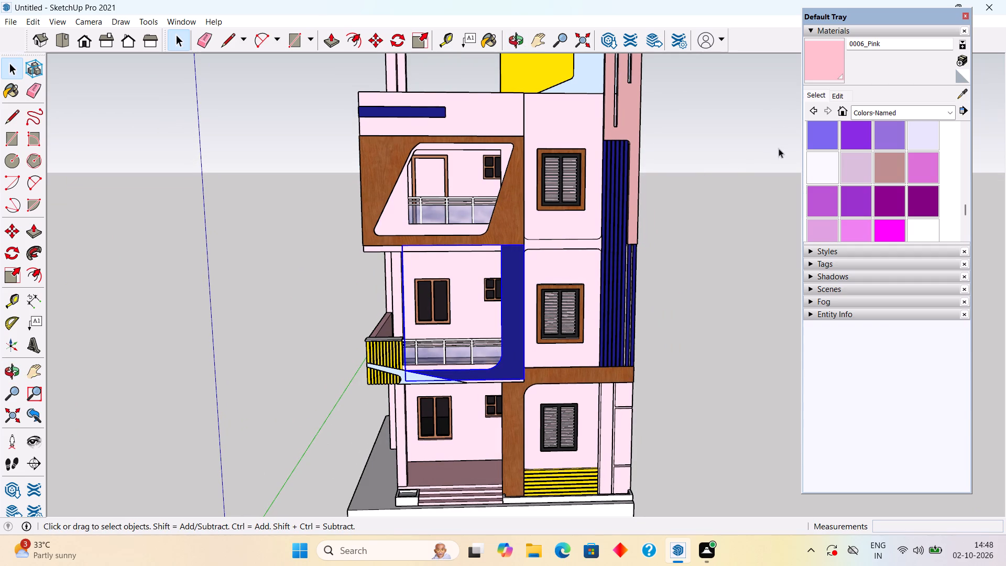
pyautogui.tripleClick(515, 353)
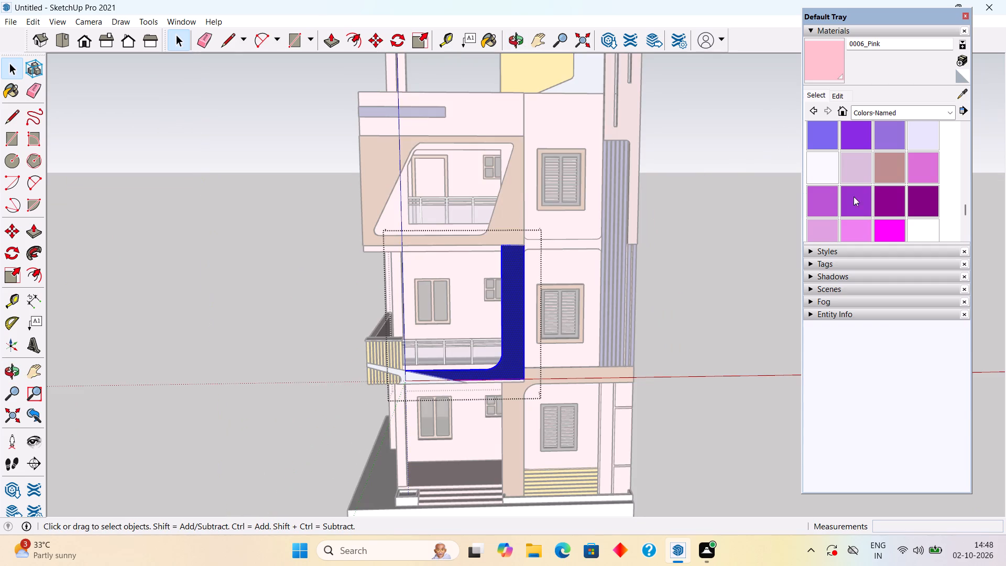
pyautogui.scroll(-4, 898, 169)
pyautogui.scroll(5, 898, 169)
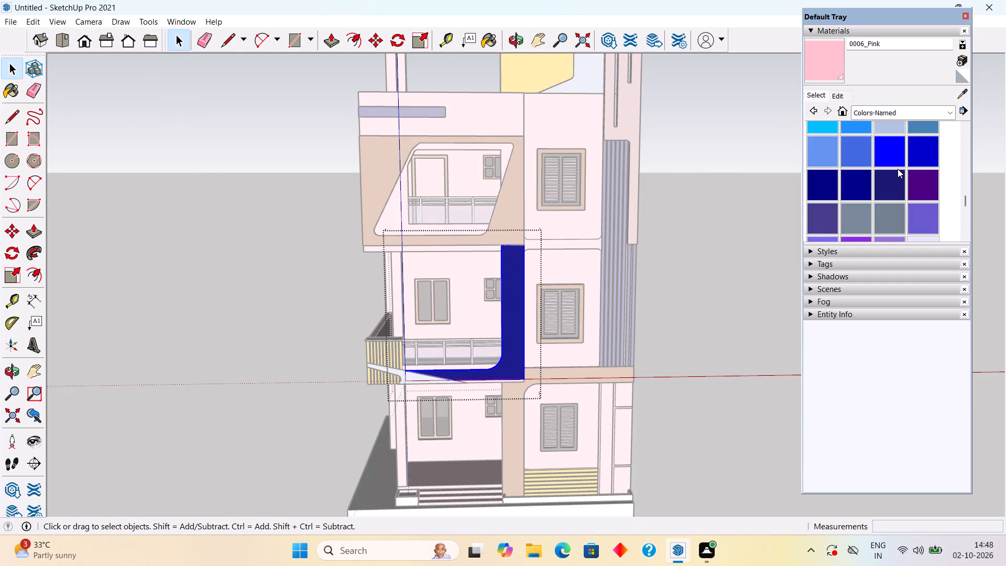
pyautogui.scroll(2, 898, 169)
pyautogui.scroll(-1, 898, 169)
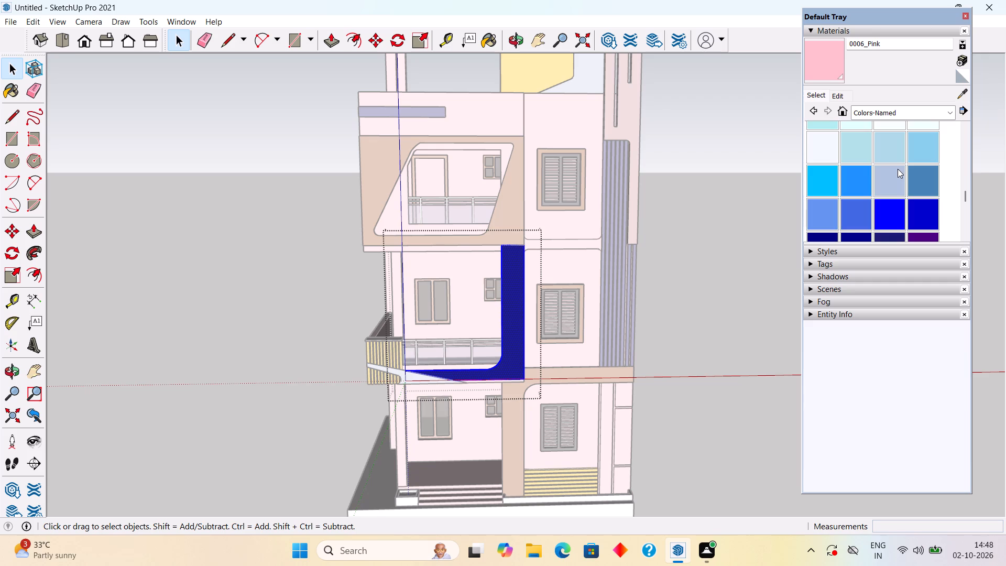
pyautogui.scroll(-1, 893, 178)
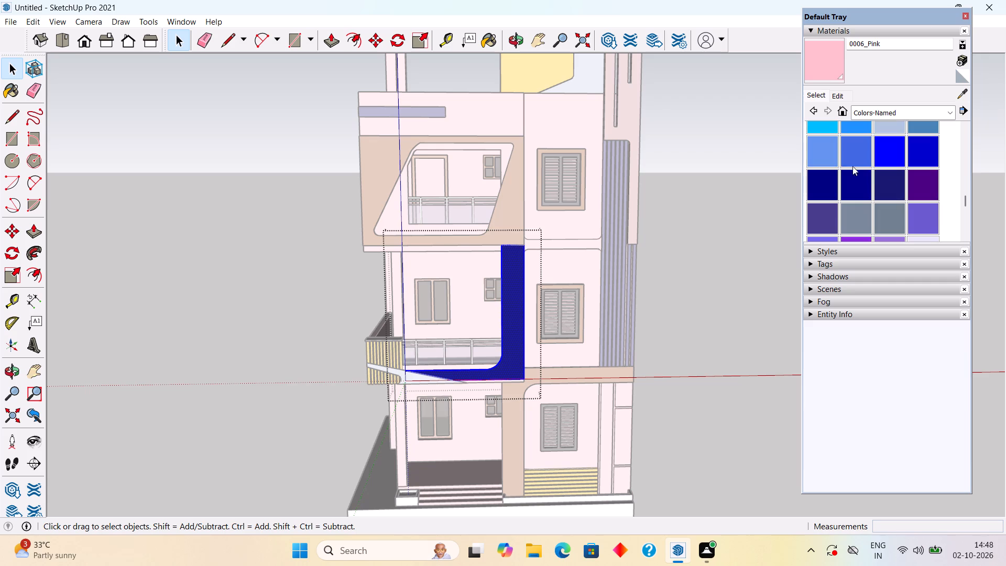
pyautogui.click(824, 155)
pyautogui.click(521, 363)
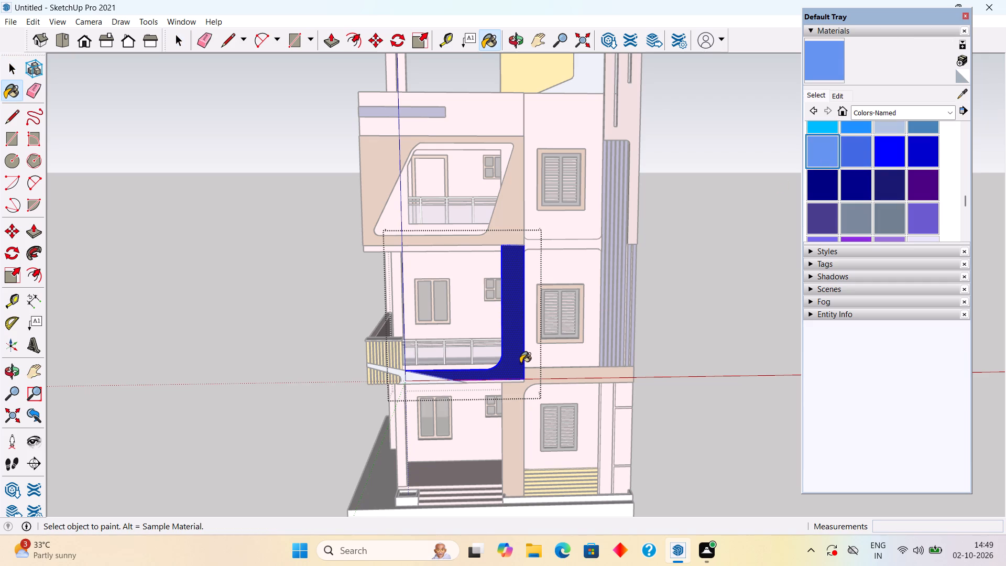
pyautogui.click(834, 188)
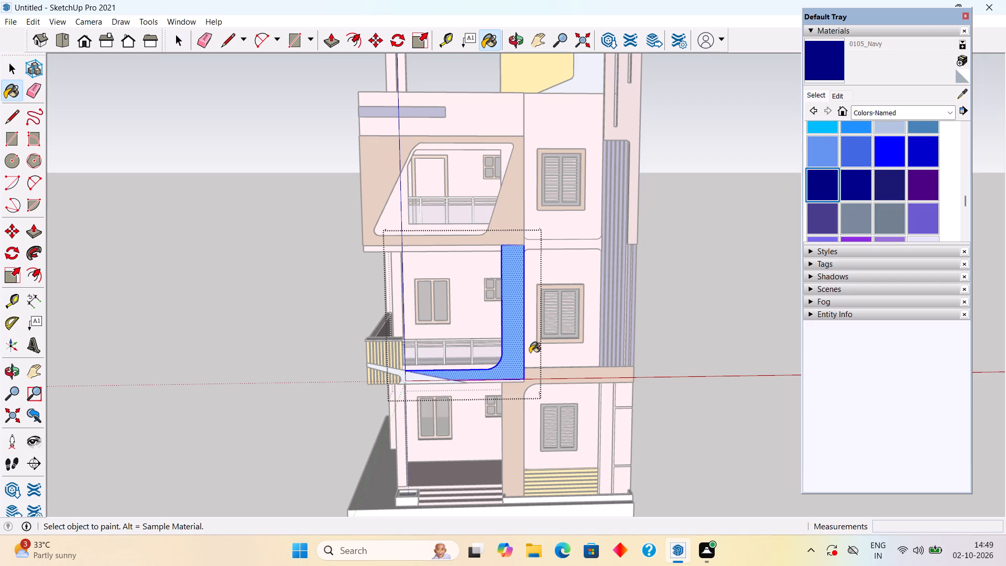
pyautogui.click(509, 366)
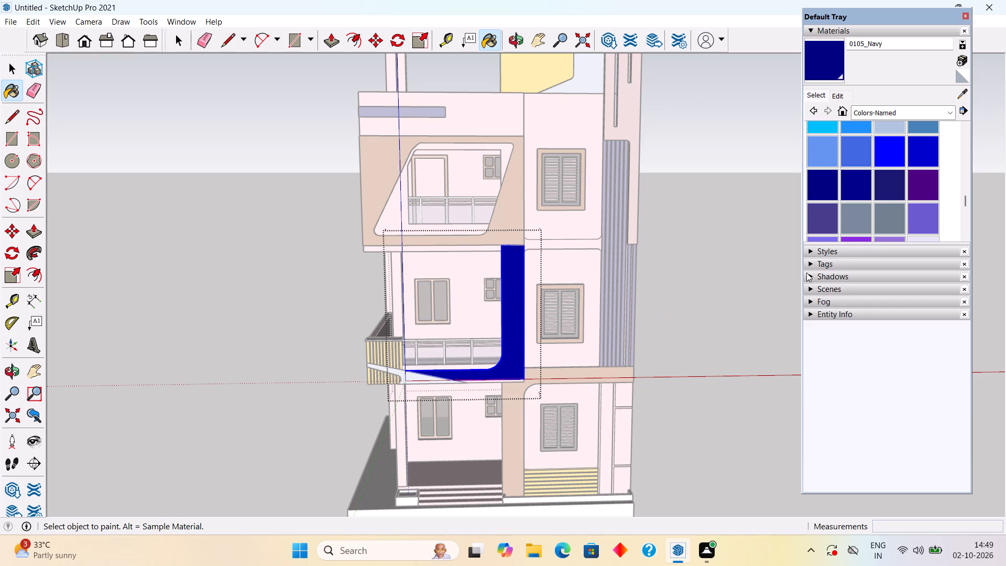
# Paint the L-shaped balcony band with 0107_MidnightBlue and close its group.
pyautogui.click(889, 191)
pyautogui.click(508, 353)
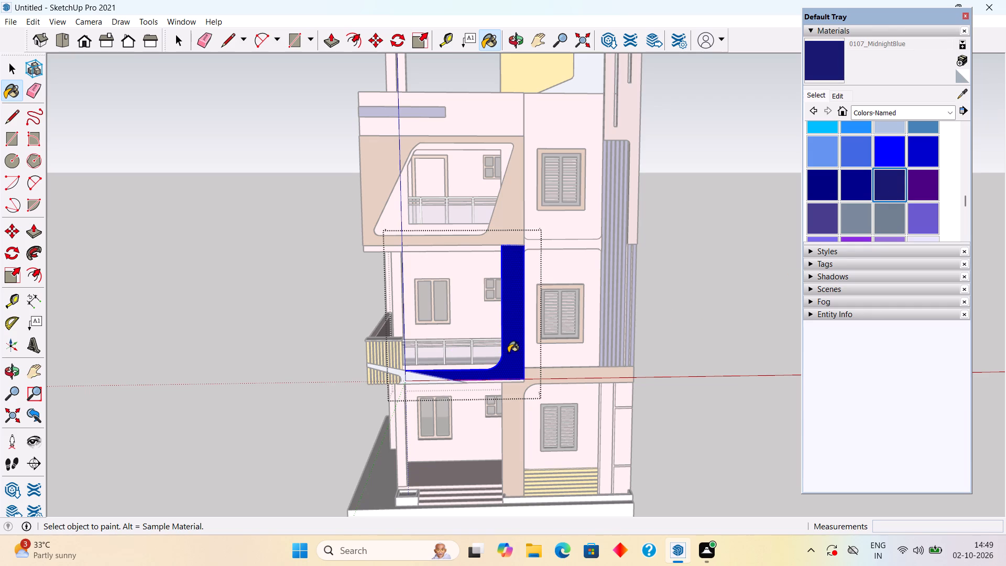
pyautogui.press('space')
pyautogui.click(635, 311)
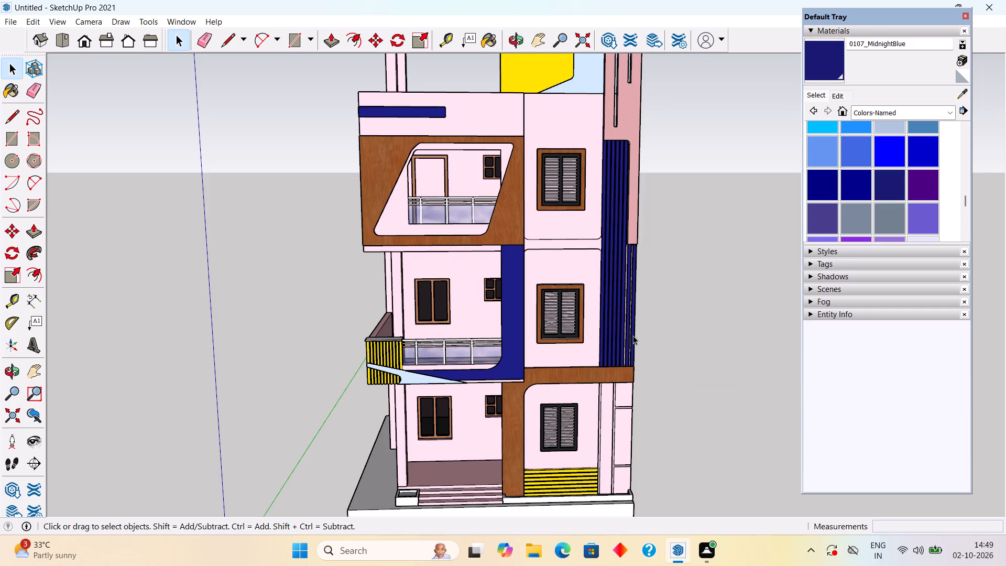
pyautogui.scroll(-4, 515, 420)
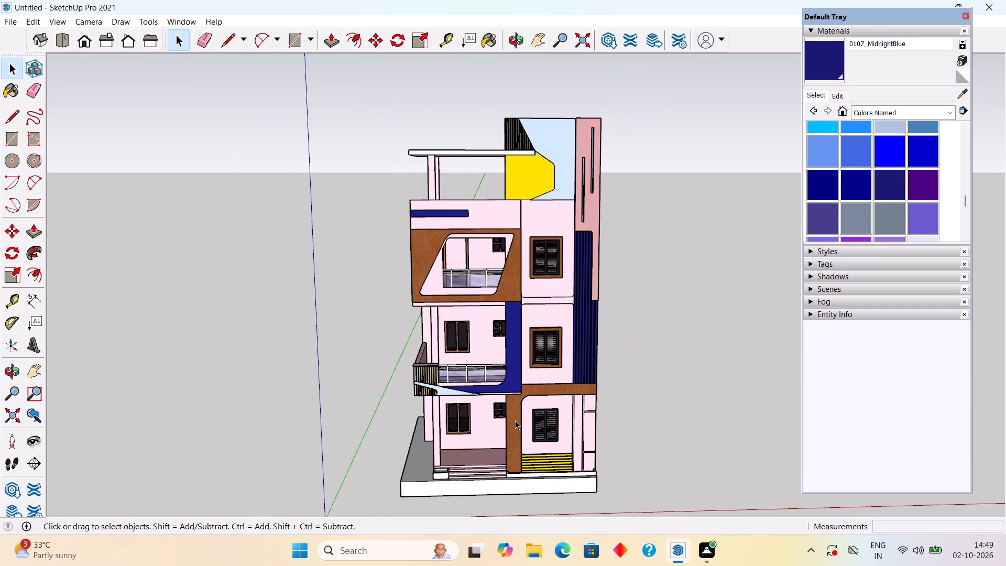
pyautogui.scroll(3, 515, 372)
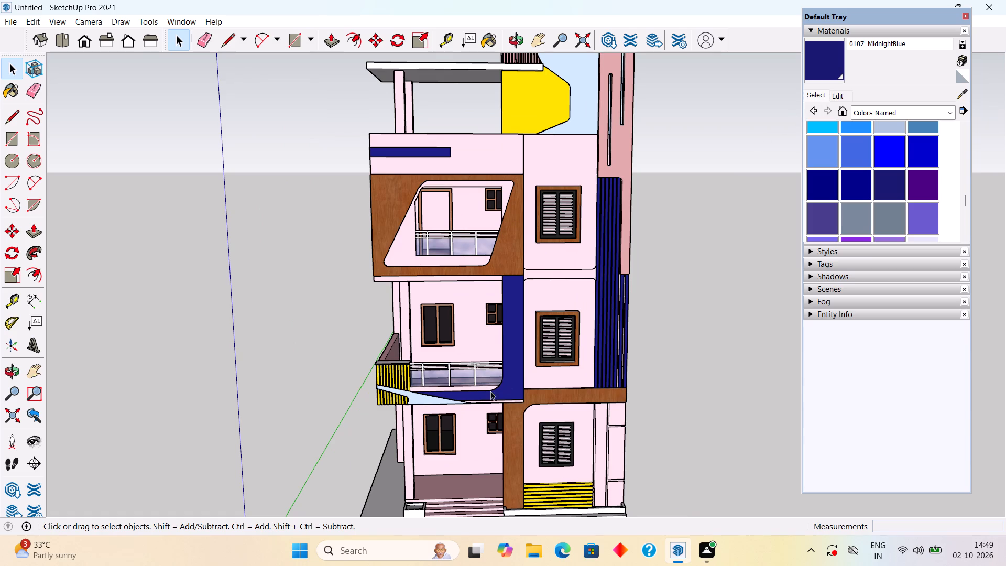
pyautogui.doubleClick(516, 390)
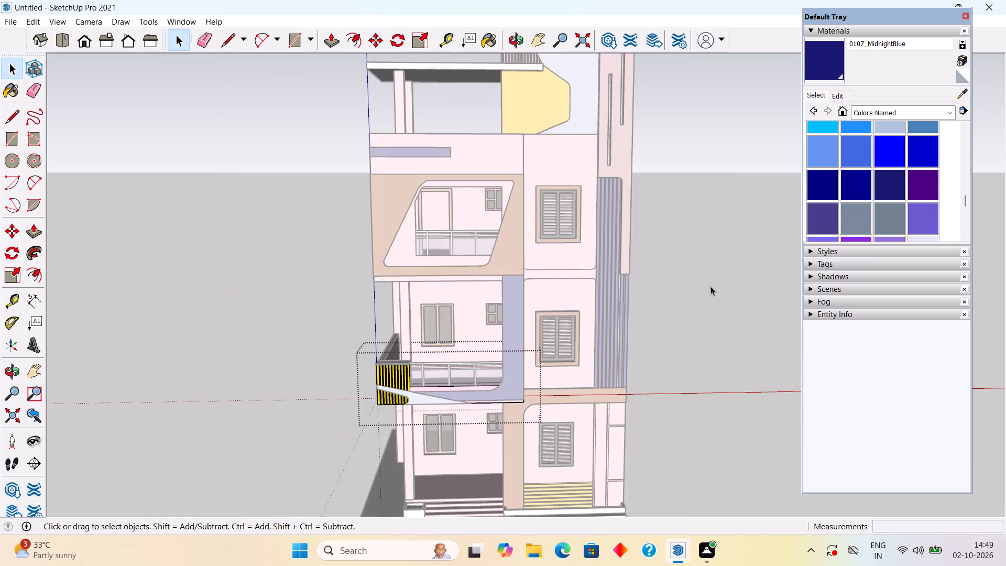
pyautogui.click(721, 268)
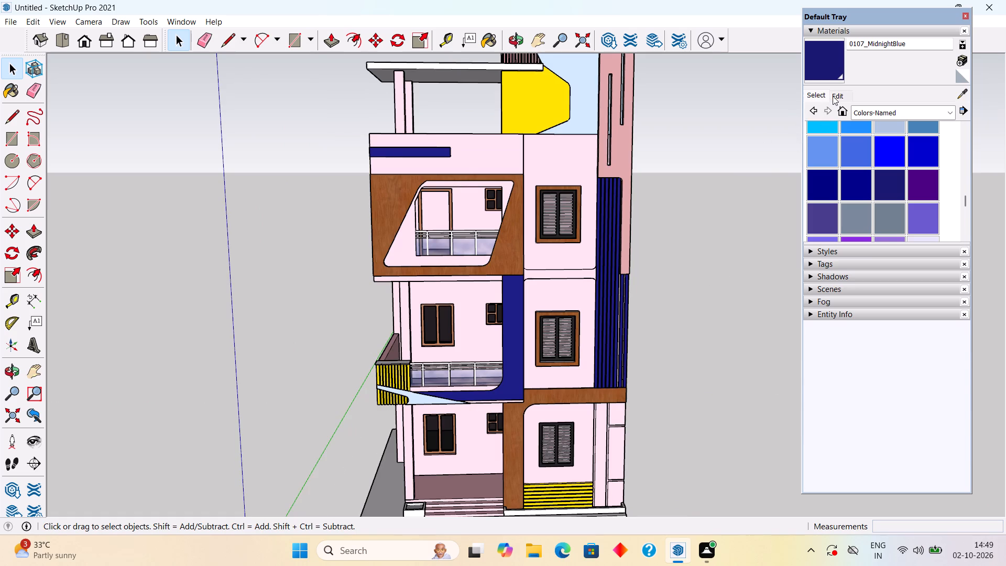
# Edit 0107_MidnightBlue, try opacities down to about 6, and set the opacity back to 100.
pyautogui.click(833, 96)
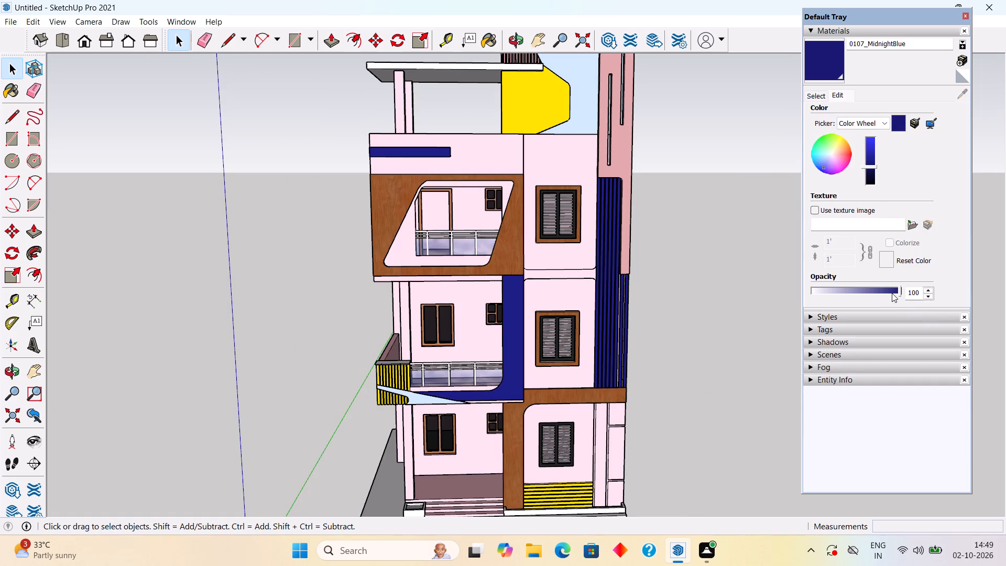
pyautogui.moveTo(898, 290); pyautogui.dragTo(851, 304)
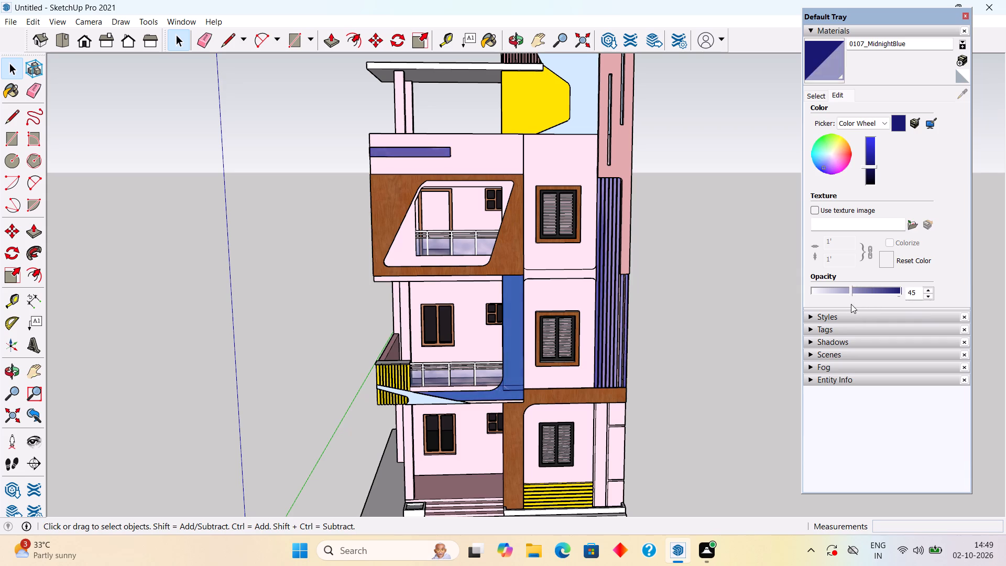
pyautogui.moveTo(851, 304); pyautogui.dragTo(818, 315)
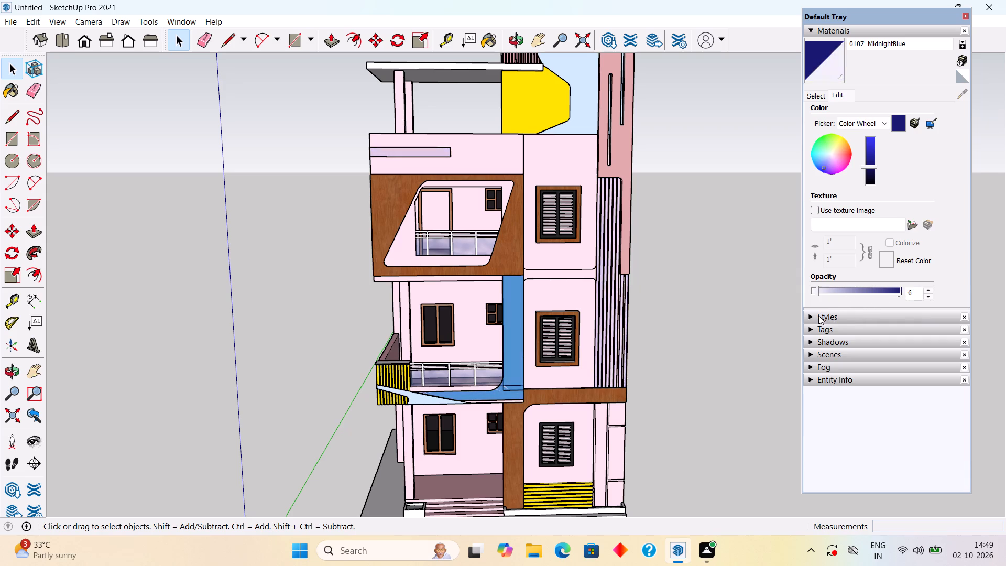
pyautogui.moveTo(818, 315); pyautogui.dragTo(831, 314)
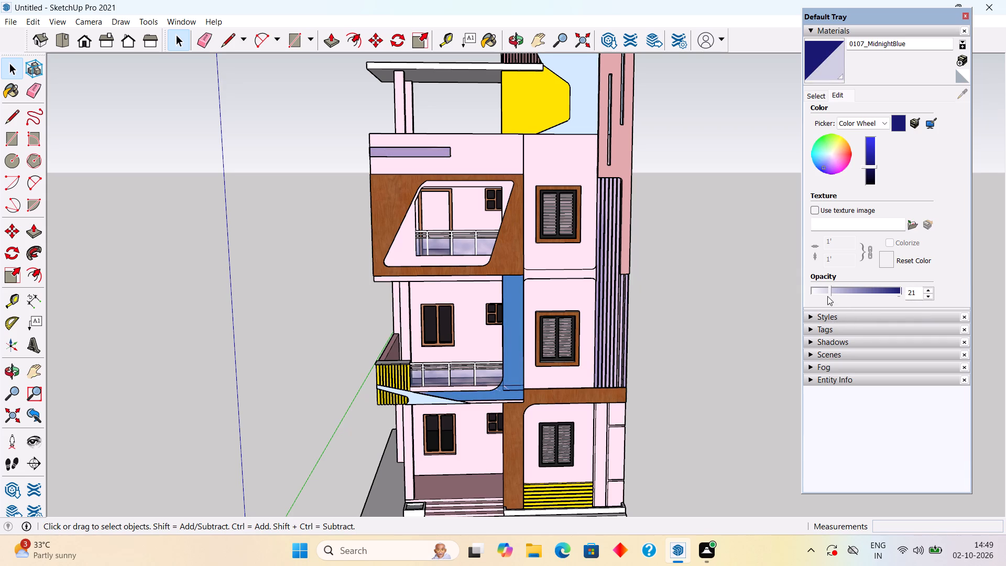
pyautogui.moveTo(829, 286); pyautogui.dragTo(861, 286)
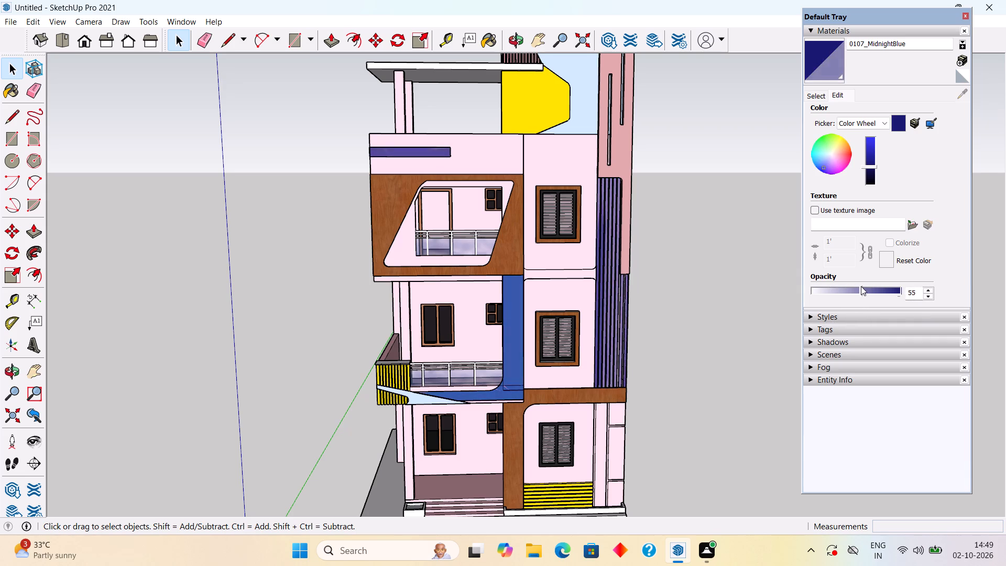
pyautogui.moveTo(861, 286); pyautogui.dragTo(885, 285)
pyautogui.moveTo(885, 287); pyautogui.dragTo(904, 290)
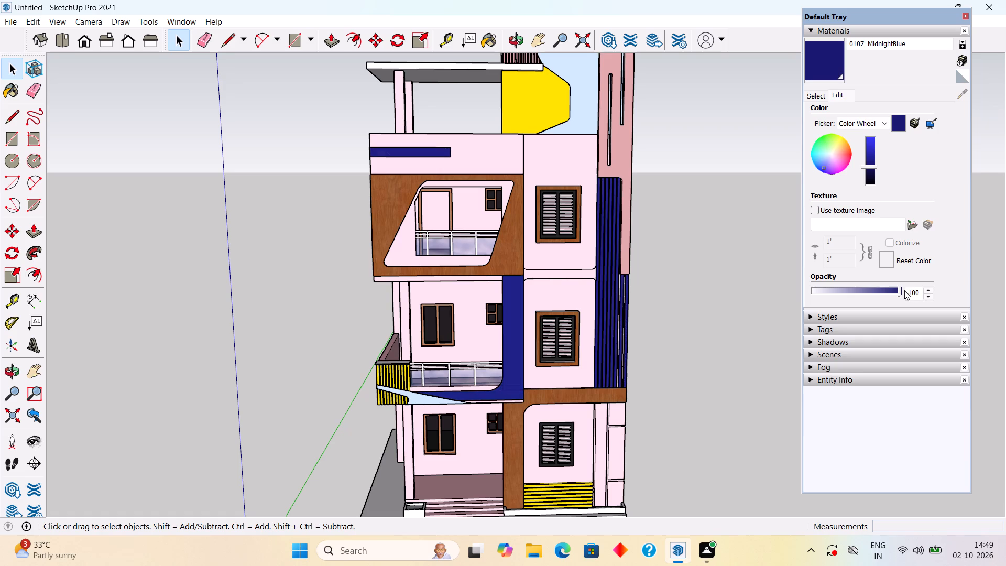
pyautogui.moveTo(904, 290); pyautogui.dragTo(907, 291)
# Darken the 0107_MidnightBlue material slightly by lowering its colour brightness.
pyautogui.click(872, 167)
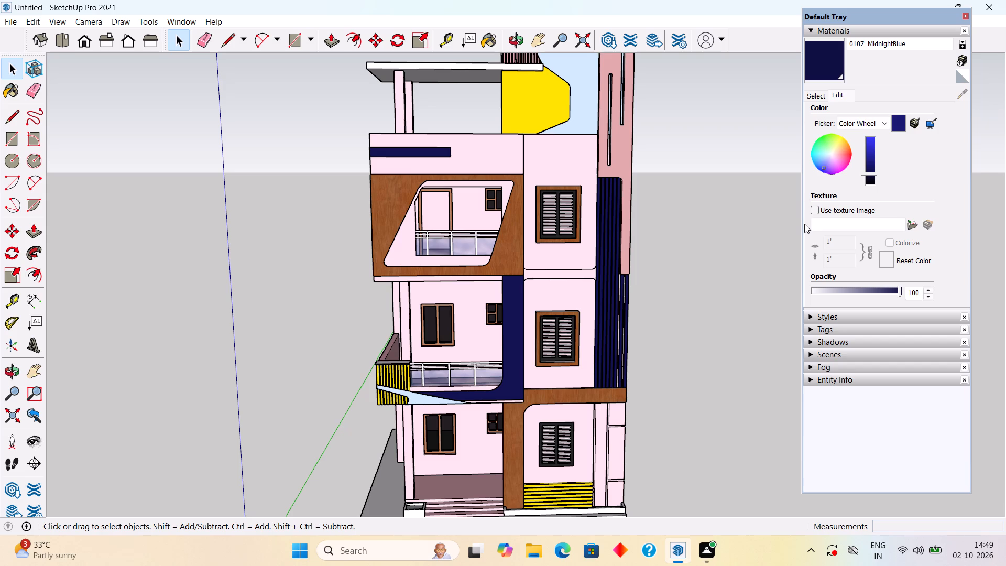
pyautogui.moveTo(876, 174); pyautogui.dragTo(876, 171)
pyautogui.moveTo(876, 171); pyautogui.dragTo(876, 168)
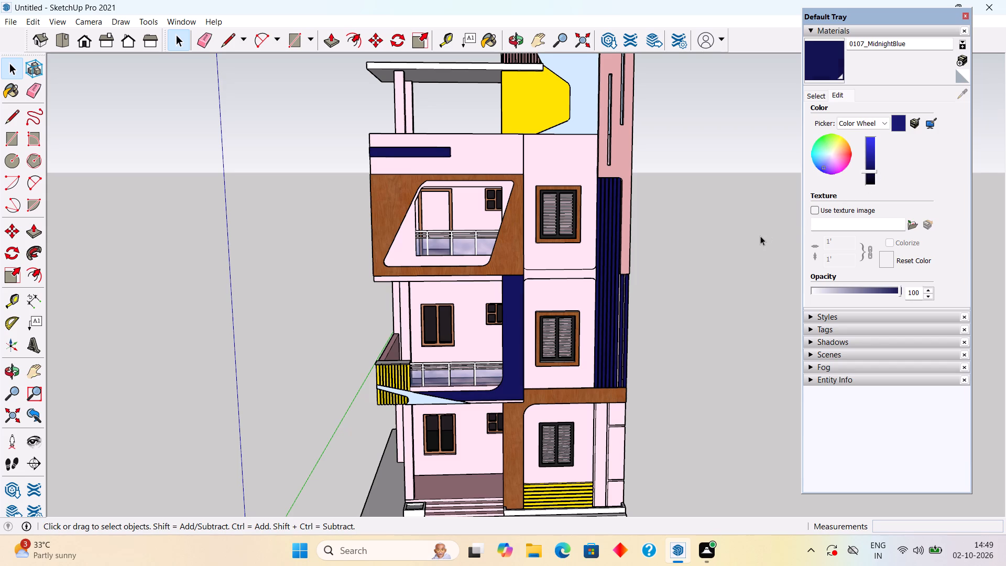
pyautogui.click(753, 240)
# Sample the 0006_Pink material from the upper front wall.
pyautogui.scroll(-4, 825, 196)
pyautogui.scroll(-4, 451, 227)
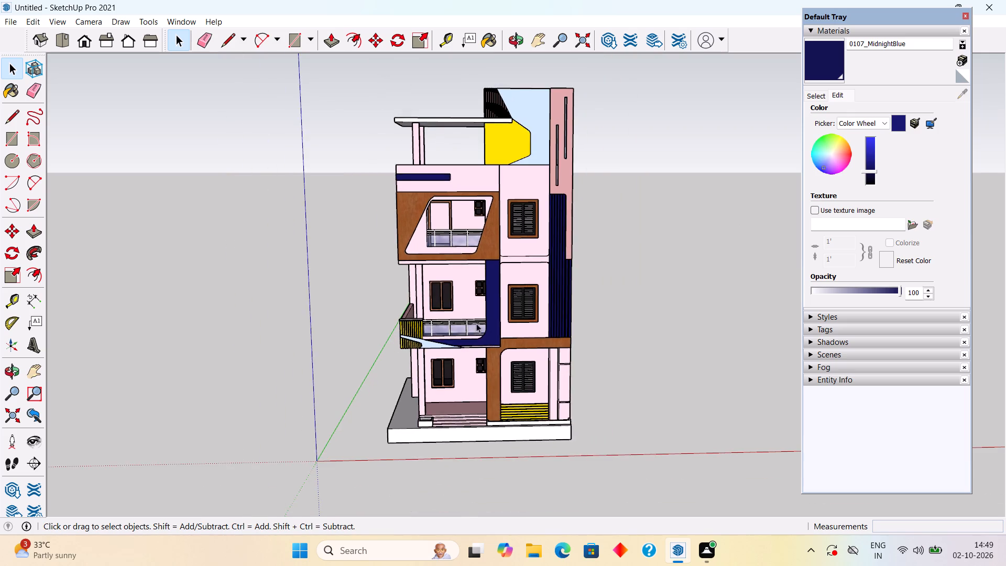
pyautogui.scroll(4, 477, 324)
pyautogui.moveTo(482, 313); pyautogui.dragTo(485, 284, button='middle')
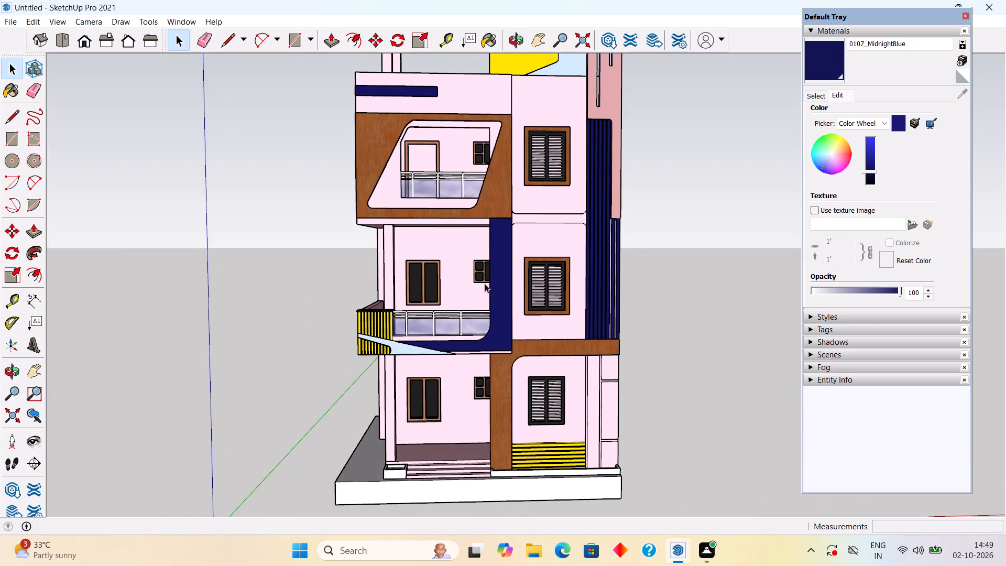
pyautogui.click(385, 192)
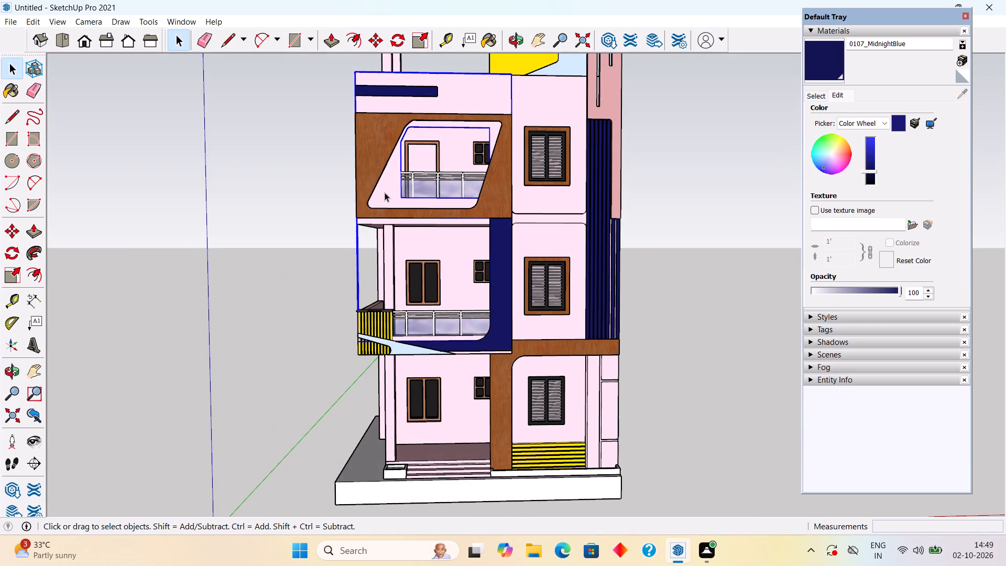
pyautogui.click(744, 170)
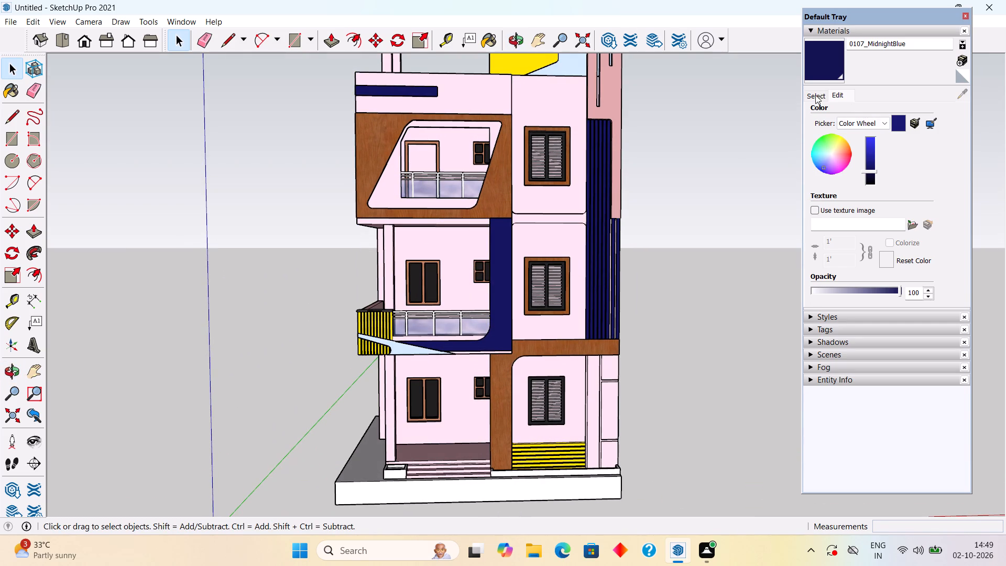
pyautogui.click(815, 95)
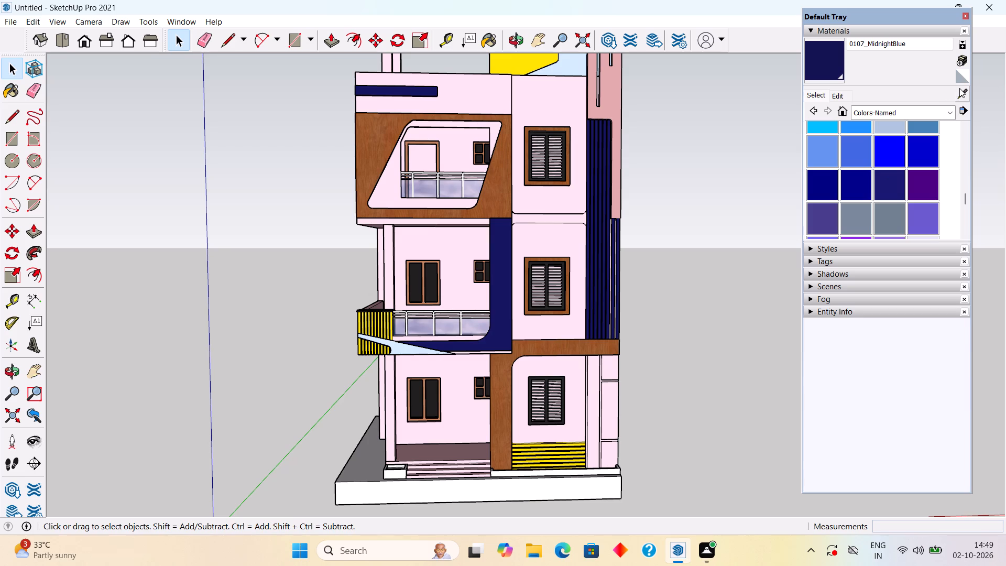
pyautogui.click(959, 88)
pyautogui.click(576, 114)
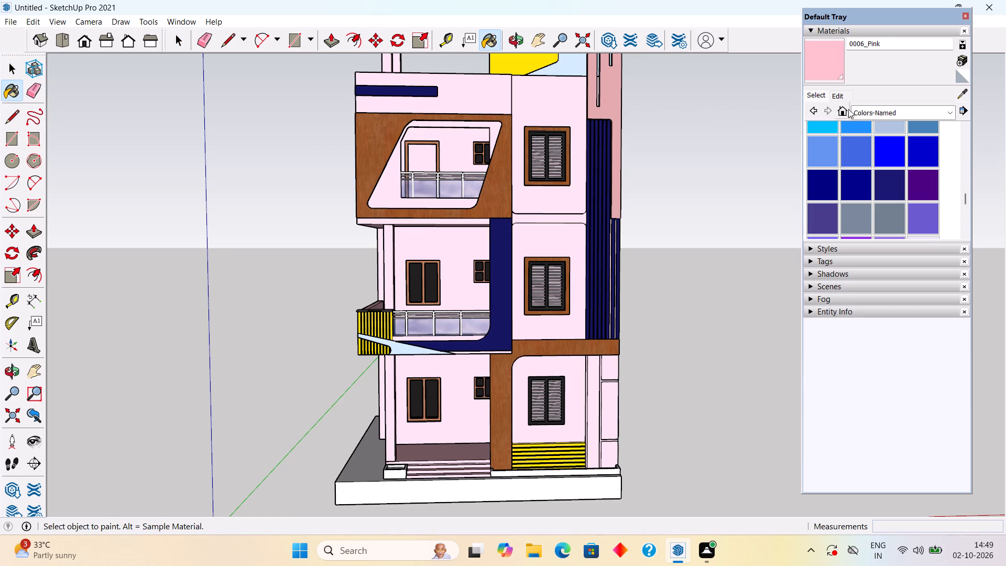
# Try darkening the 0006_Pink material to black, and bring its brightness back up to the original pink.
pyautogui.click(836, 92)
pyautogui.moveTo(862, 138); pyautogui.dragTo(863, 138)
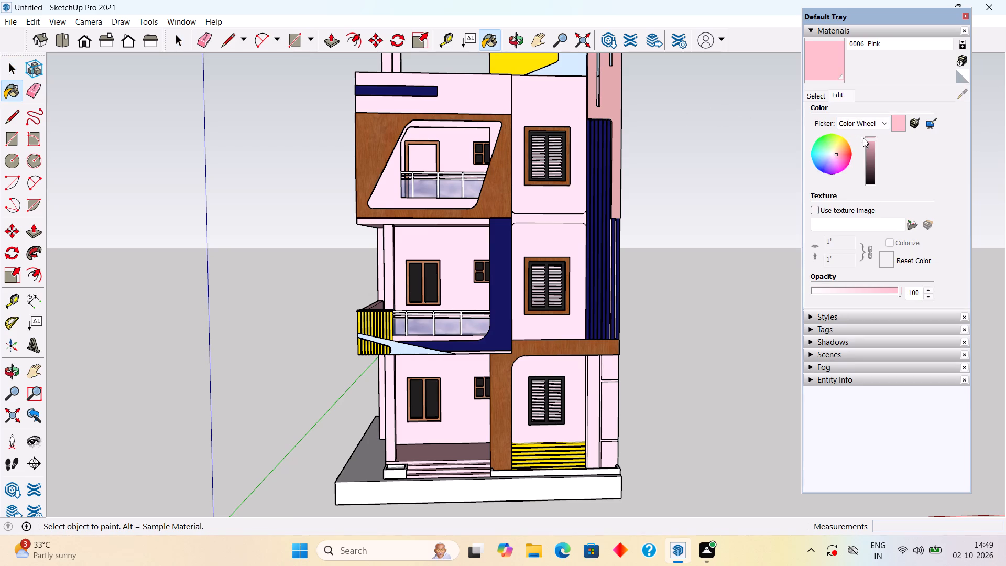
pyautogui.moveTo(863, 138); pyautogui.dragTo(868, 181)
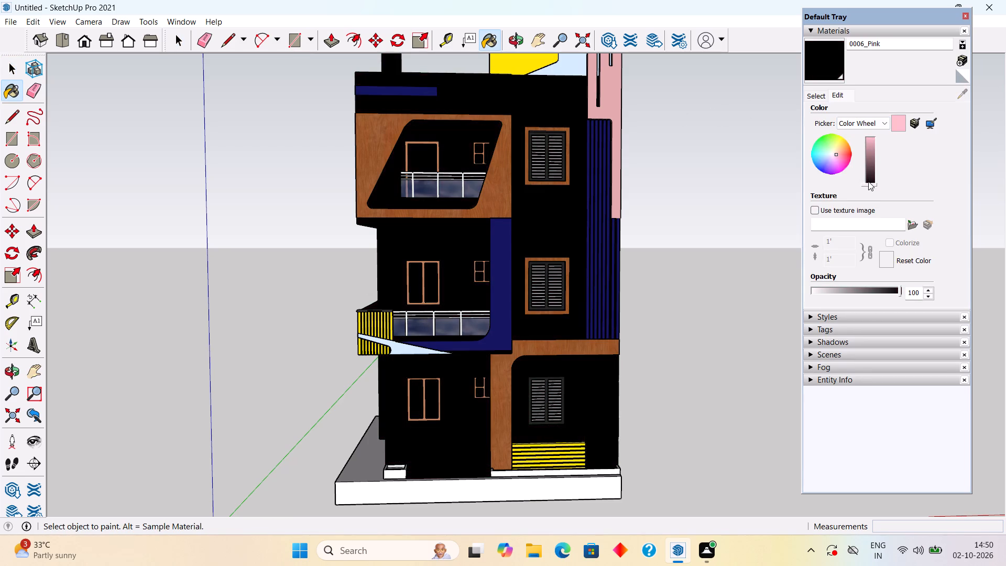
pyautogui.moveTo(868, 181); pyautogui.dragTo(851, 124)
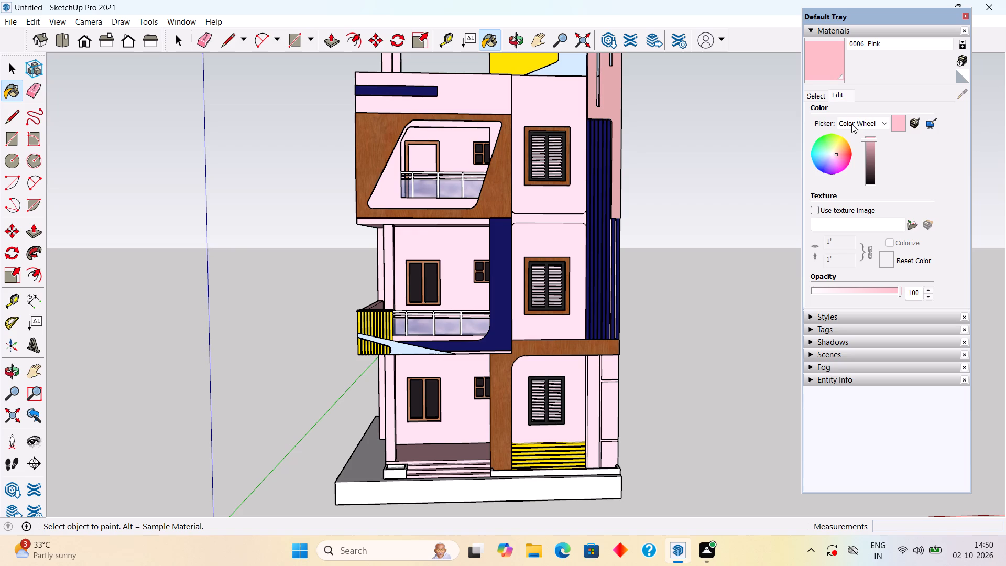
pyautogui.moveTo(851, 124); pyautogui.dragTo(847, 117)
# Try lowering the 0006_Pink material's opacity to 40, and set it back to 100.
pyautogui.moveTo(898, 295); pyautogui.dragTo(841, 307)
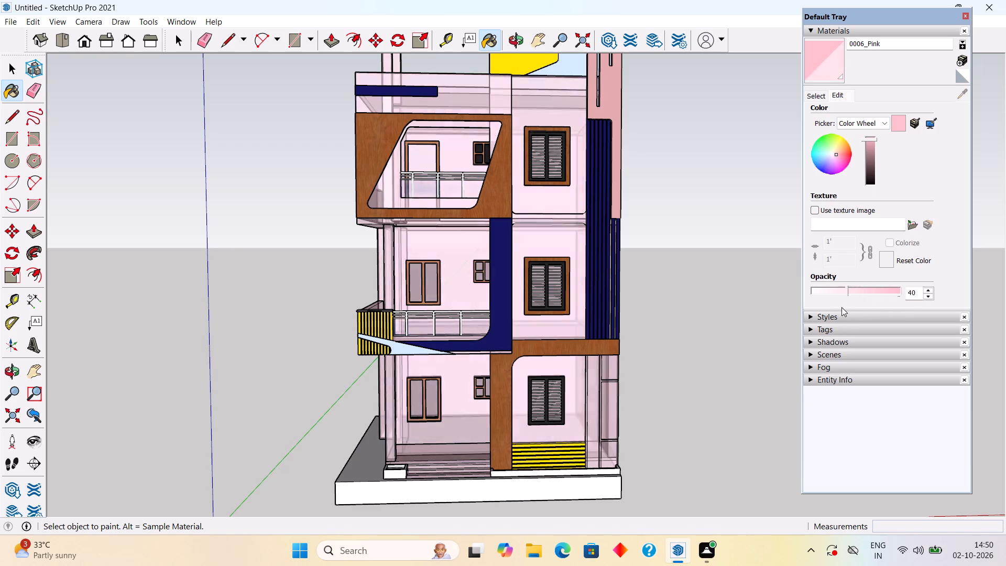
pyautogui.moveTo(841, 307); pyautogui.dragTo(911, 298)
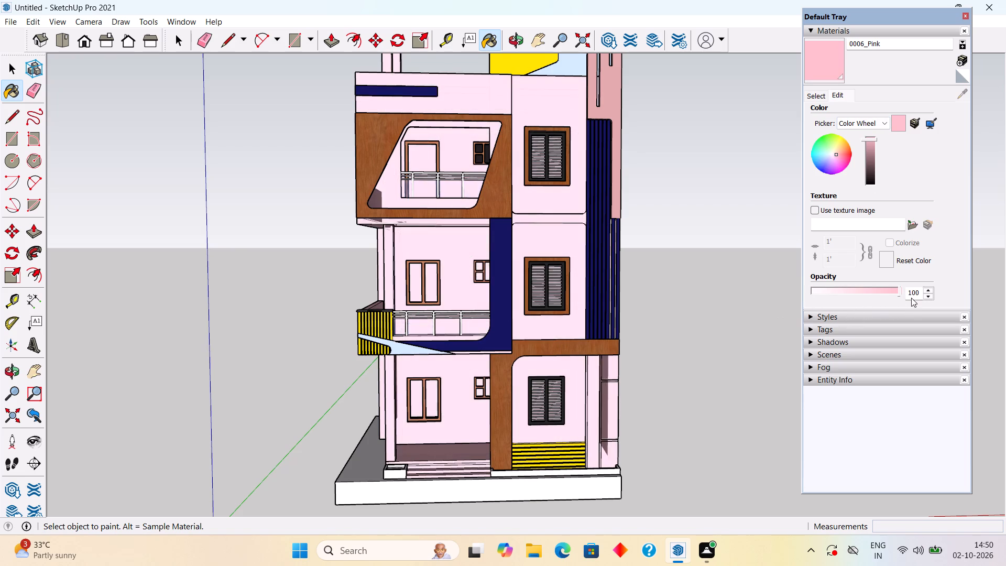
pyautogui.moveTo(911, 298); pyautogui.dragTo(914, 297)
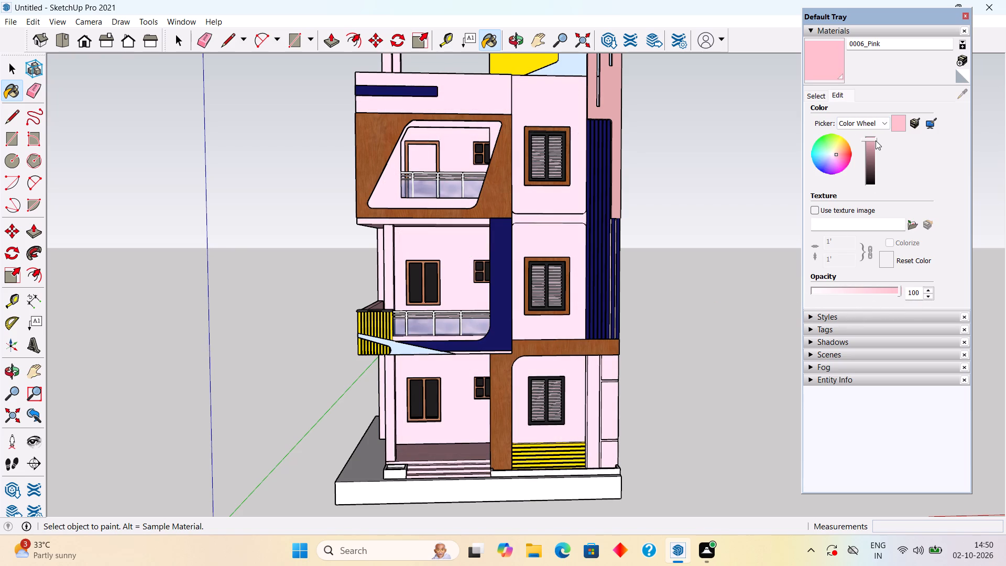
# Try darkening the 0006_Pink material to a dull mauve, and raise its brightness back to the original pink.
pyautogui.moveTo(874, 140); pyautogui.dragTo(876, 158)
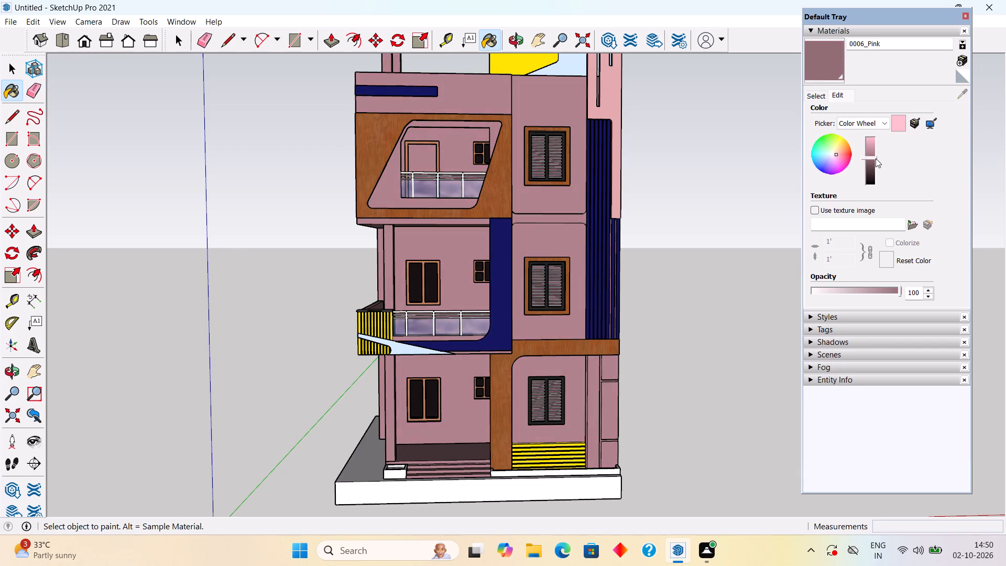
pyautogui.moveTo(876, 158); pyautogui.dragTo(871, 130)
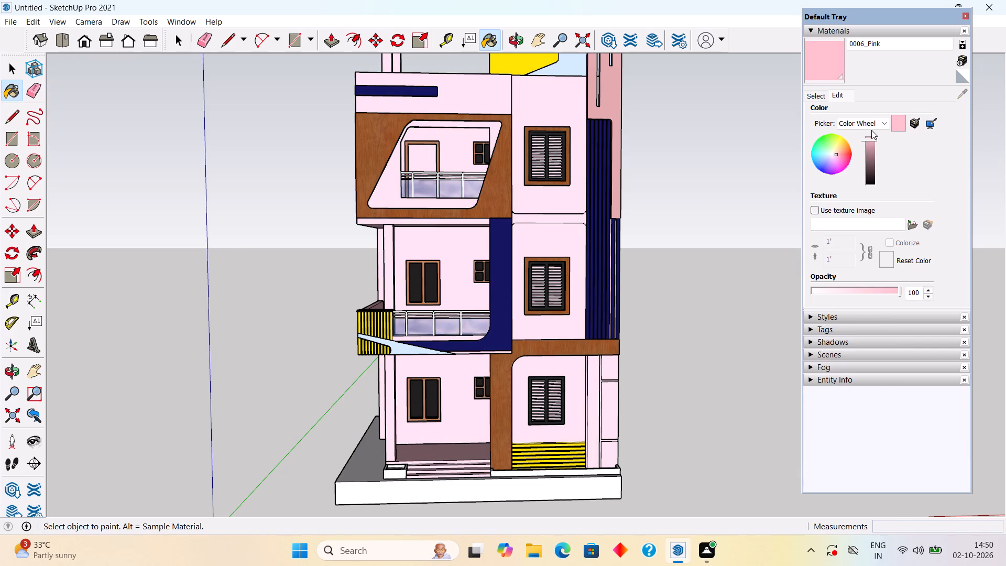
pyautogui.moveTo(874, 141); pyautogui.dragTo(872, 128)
# Examine the coloured house exterior from the front and both sides, including the balconies and window walls.
pyautogui.scroll(-5, 676, 248)
pyautogui.press('space')
pyautogui.moveTo(599, 335); pyautogui.dragTo(662, 332, button='middle')
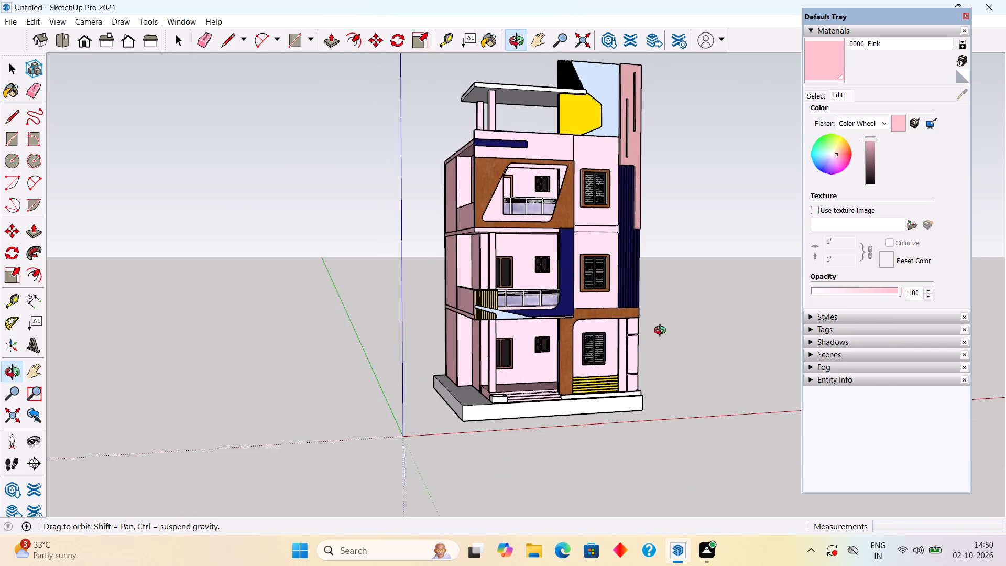
pyautogui.moveTo(662, 332); pyautogui.dragTo(943, 367, button='middle')
pyautogui.scroll(-1, 409, 411)
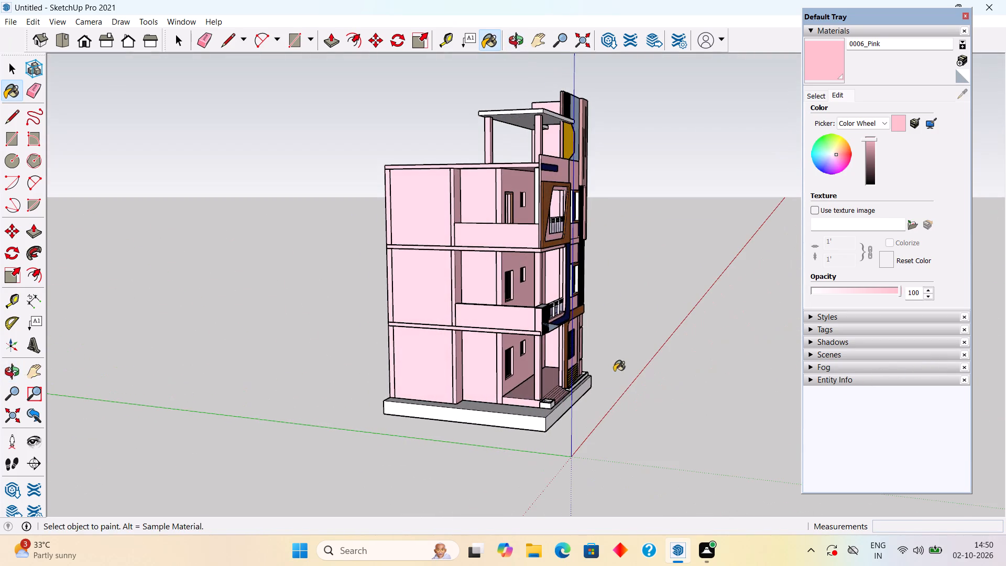
pyautogui.moveTo(504, 354); pyautogui.dragTo(196, 360, button='middle')
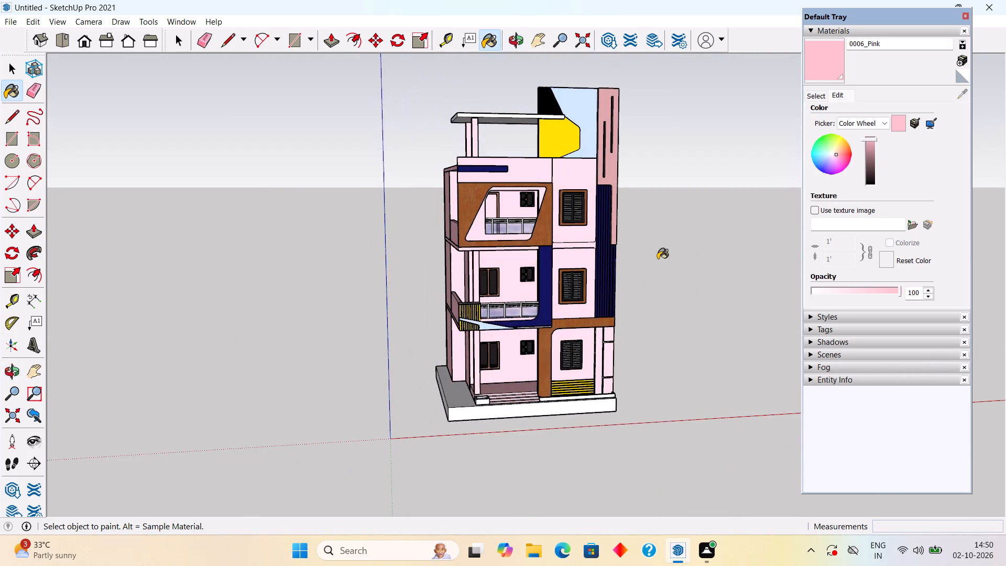
pyautogui.scroll(-1, 658, 259)
pyautogui.moveTo(658, 259); pyautogui.dragTo(538, 270, button='middle')
pyautogui.press('space')
pyautogui.scroll(3, 548, 289)
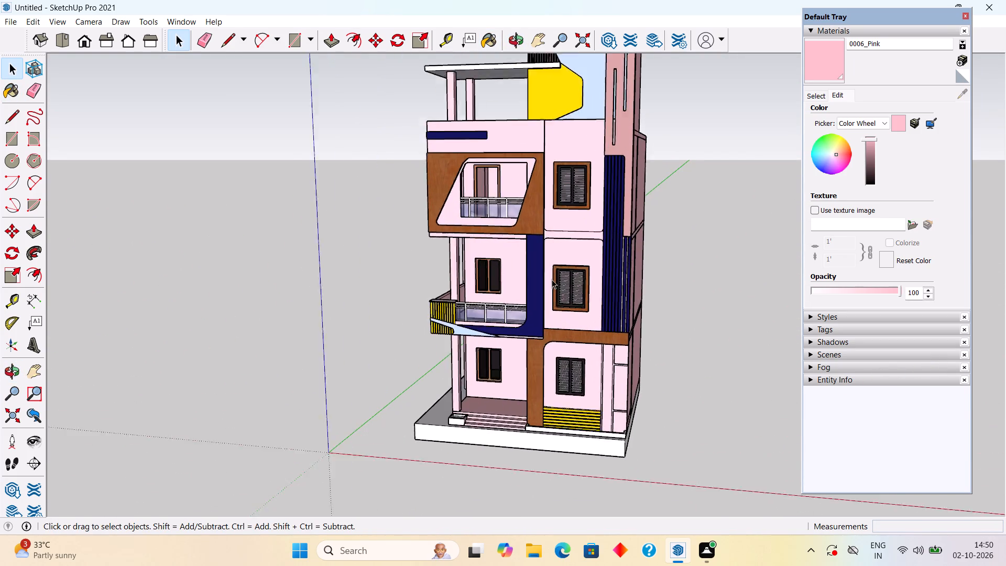
pyautogui.scroll(1, 552, 279)
pyautogui.moveTo(556, 279); pyautogui.dragTo(677, 267, button='middle')
pyautogui.scroll(2, 523, 187)
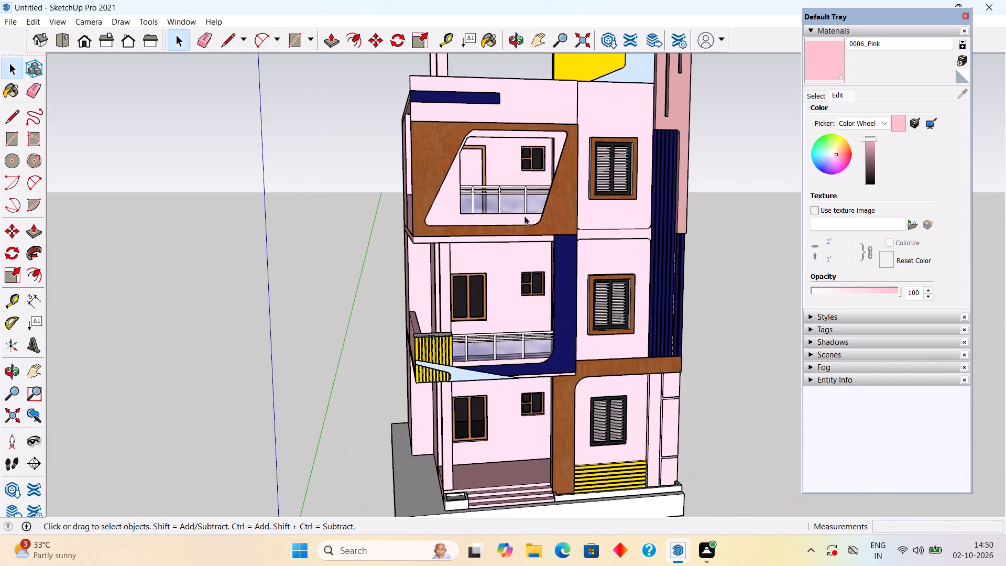
pyautogui.scroll(2, 537, 237)
pyautogui.moveTo(485, 247); pyautogui.dragTo(429, 255, button='middle')
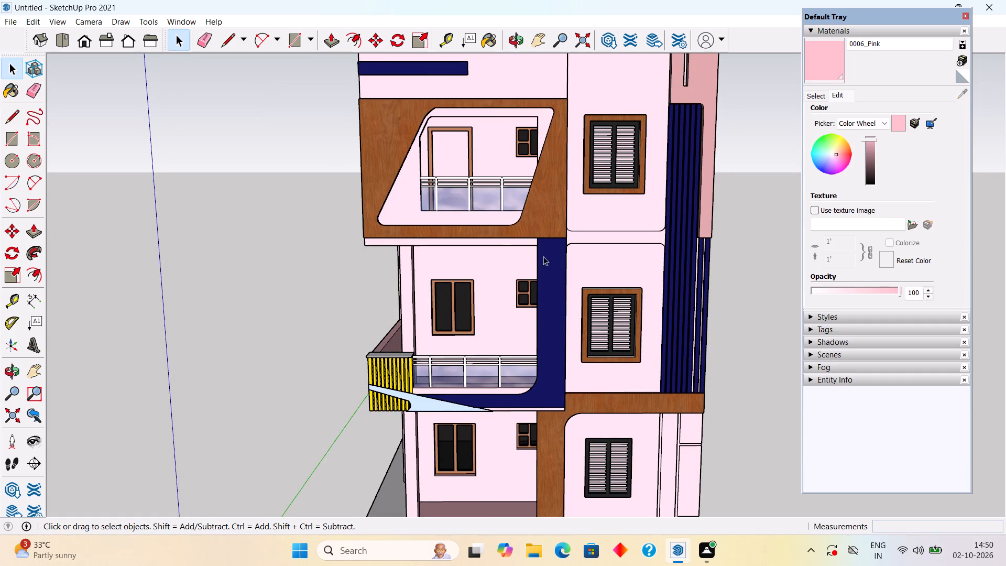
pyautogui.scroll(-4, 598, 247)
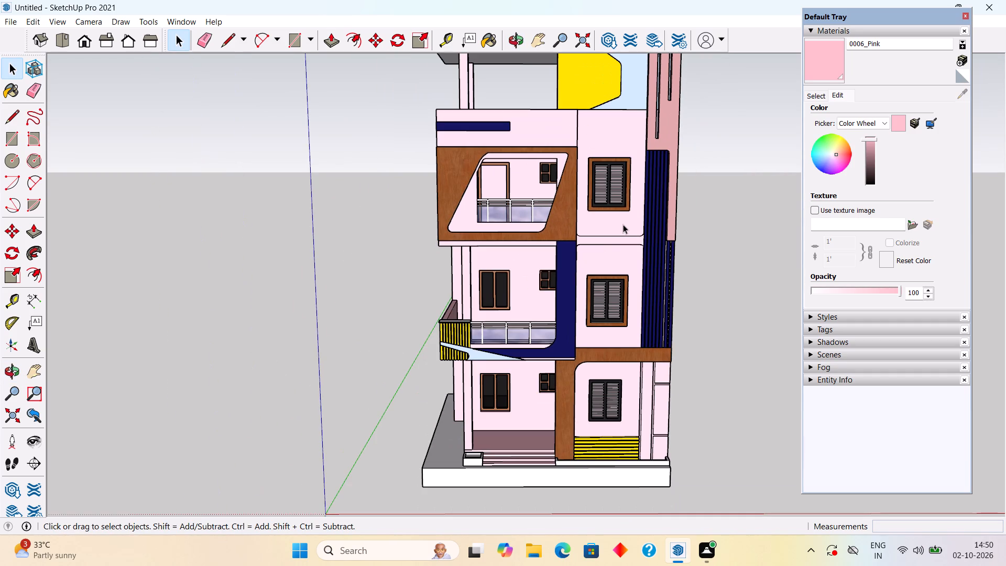
# Open the front wall group holding the stacked shuttered windows and select all its connected faces.
pyautogui.click(623, 224)
pyautogui.tripleClick(623, 224)
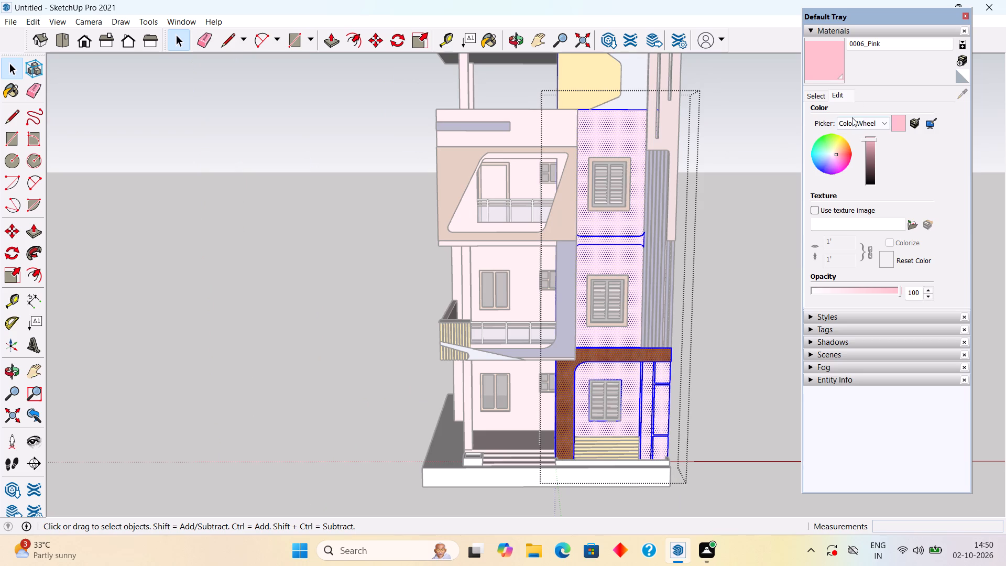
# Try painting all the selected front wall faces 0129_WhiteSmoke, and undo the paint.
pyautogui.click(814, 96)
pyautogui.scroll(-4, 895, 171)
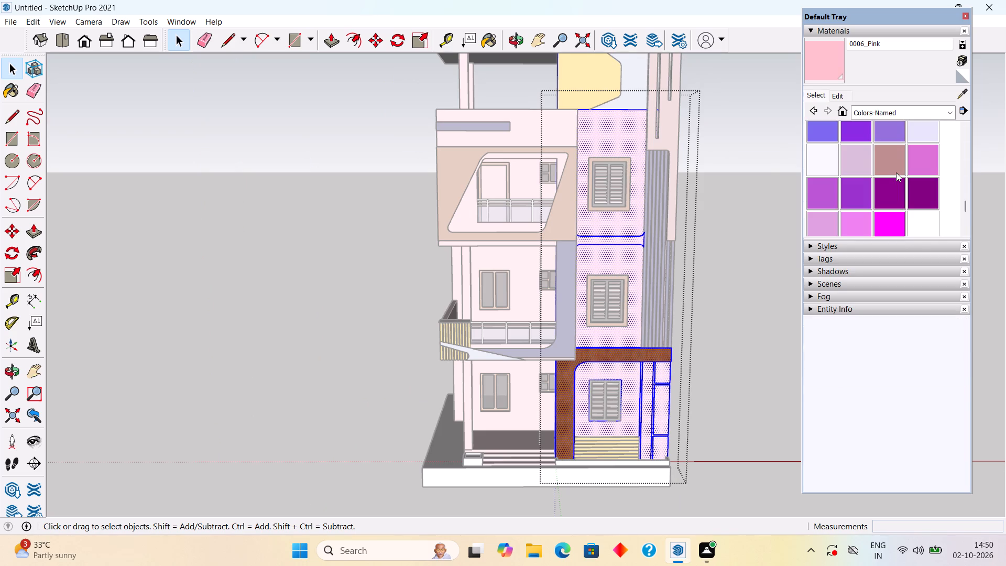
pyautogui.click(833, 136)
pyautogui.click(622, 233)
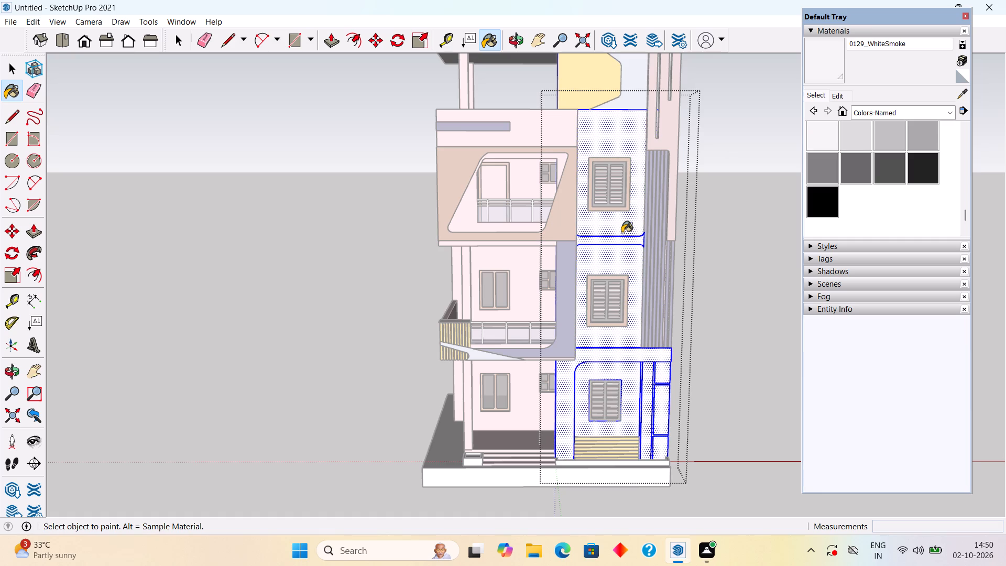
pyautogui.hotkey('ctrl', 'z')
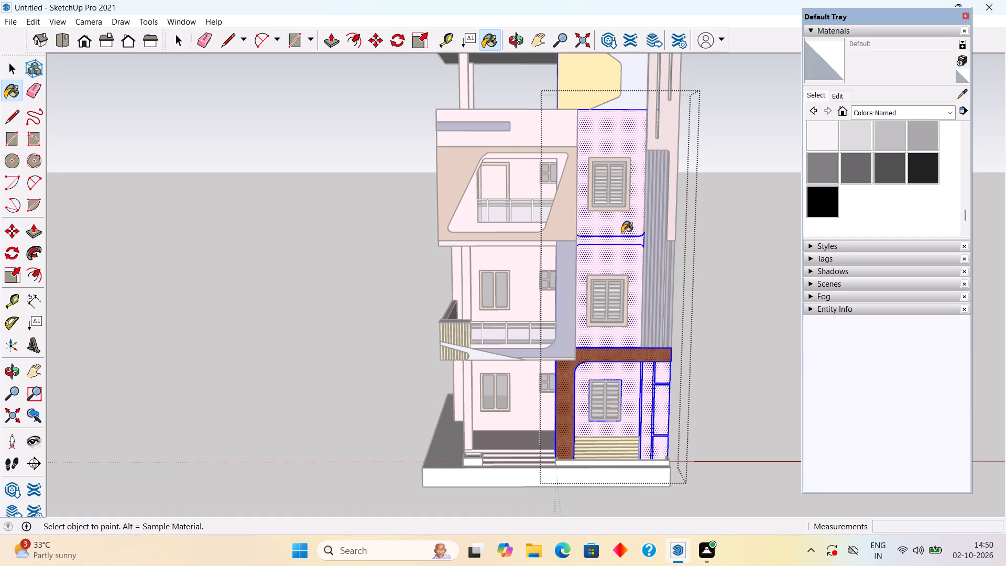
# Select only the wall face around the two upper shuttered windows and paint it 0129_WhiteSmoke.
pyautogui.scroll(4, 622, 235)
pyautogui.press('space')
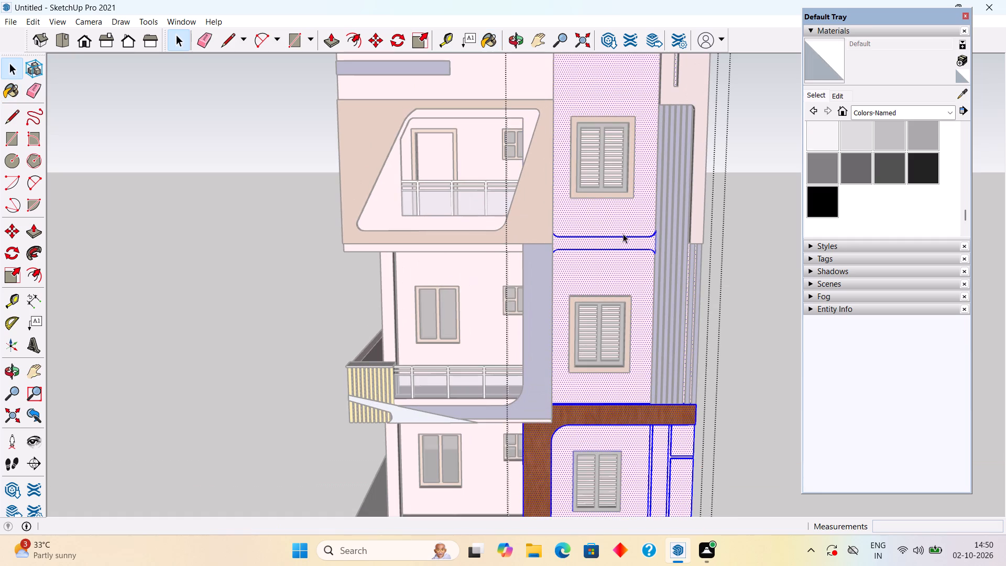
pyautogui.click(625, 268)
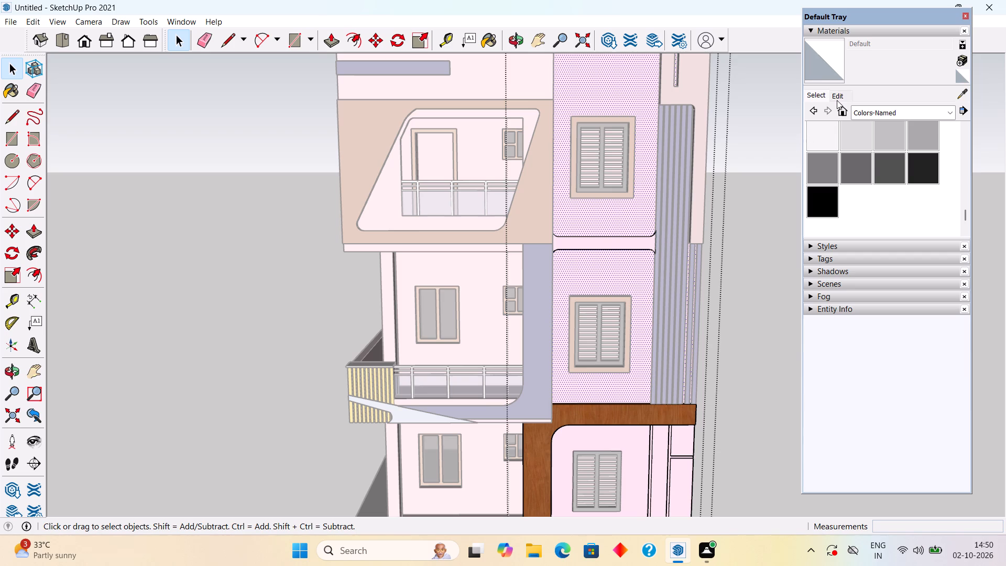
pyautogui.click(832, 134)
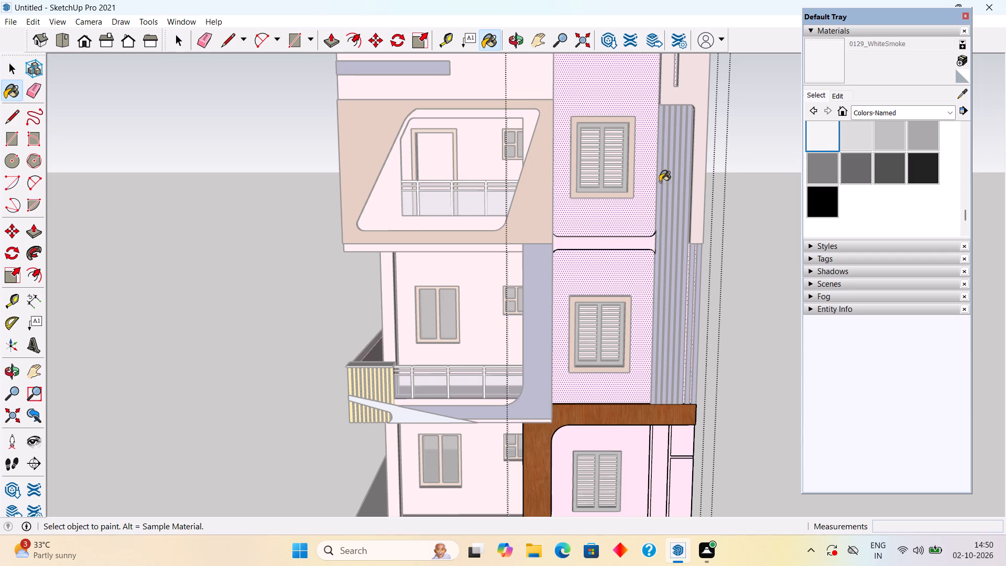
pyautogui.click(647, 214)
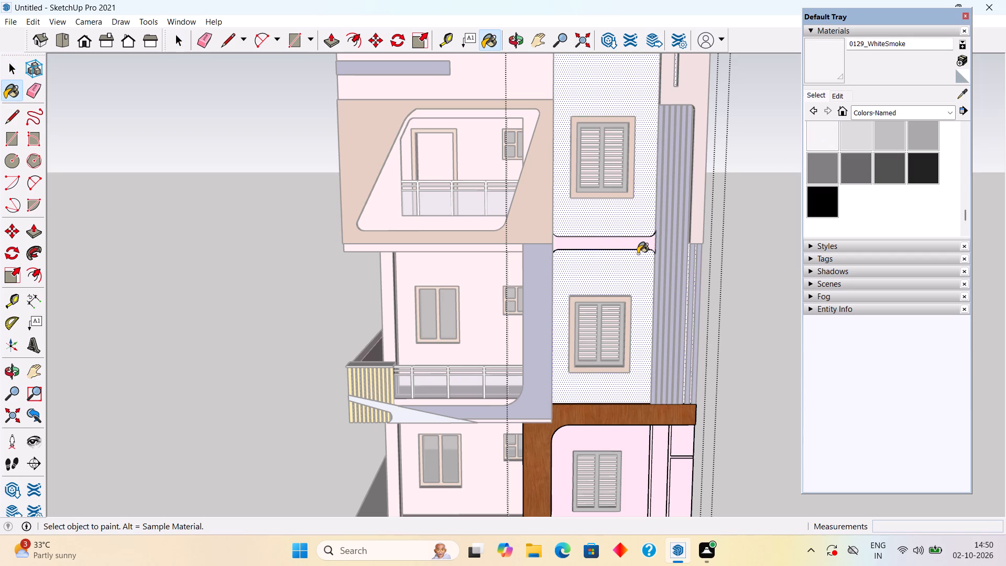
pyautogui.scroll(-4, 637, 259)
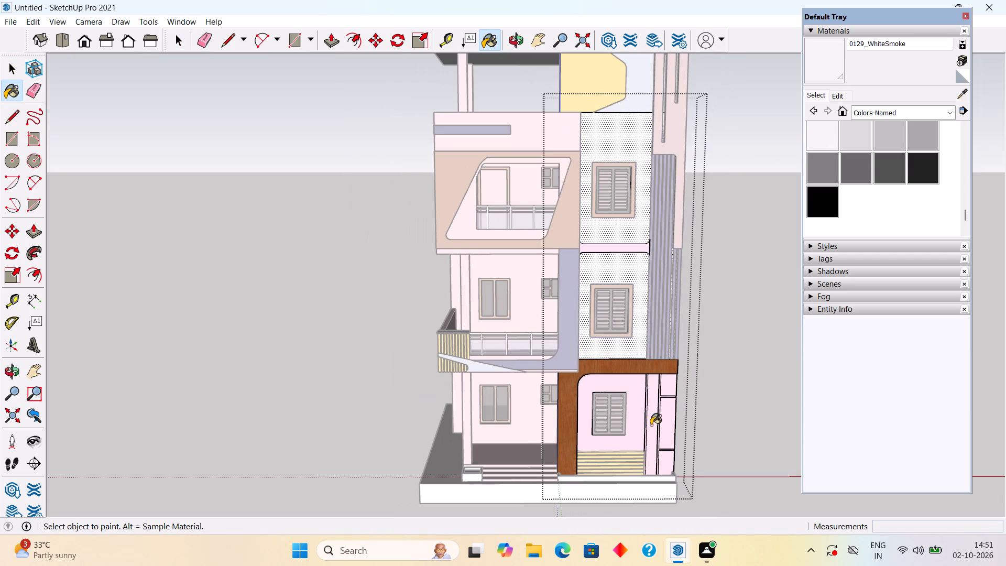
# Paint the ground-floor wall face around the shuttered window 0129_WhiteSmoke.
pyautogui.press('space')
pyautogui.click(631, 437)
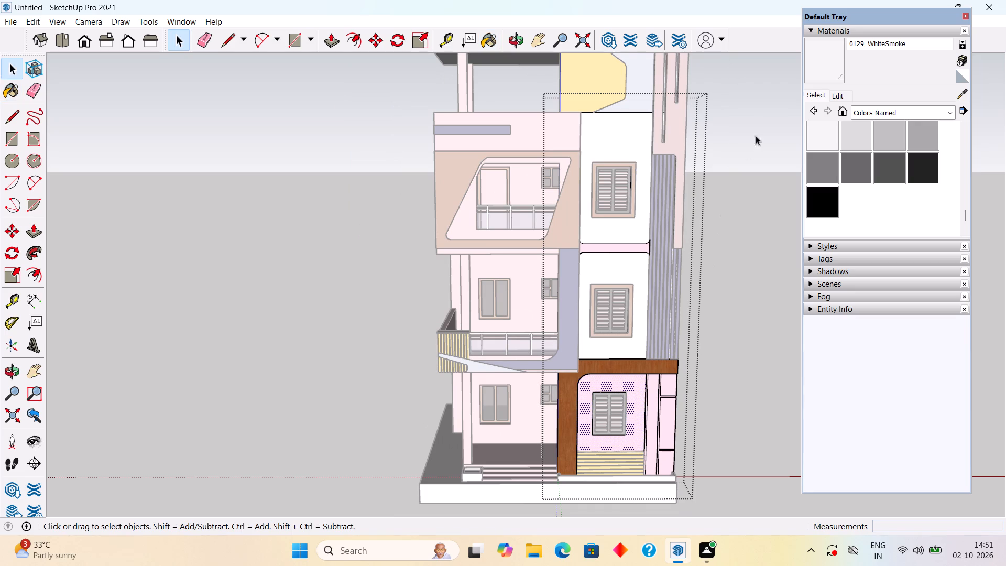
pyautogui.click(825, 62)
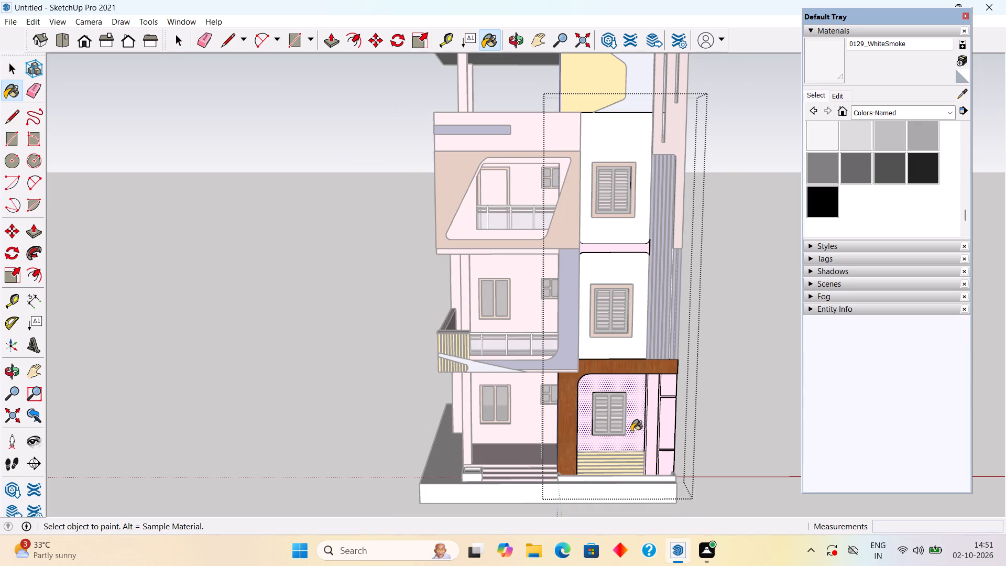
pyautogui.click(637, 439)
# Paint the ground-floor vertical strip and the small upper and lower panels beside it 0129_WhiteSmoke.
pyautogui.press('space')
pyautogui.click(650, 427)
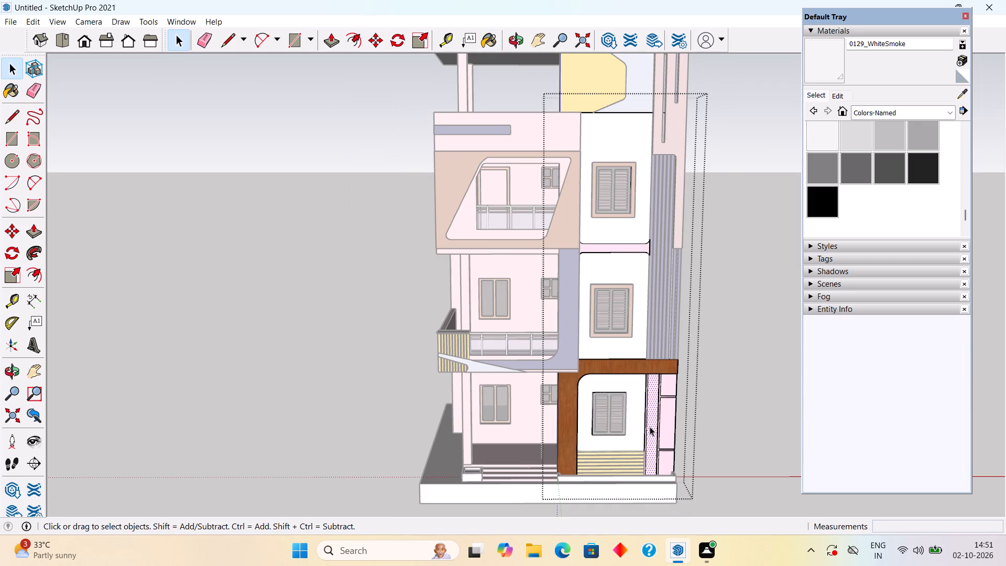
pyautogui.keyDown('shift'); pyautogui.click(673, 384); pyautogui.keyUp('shift')
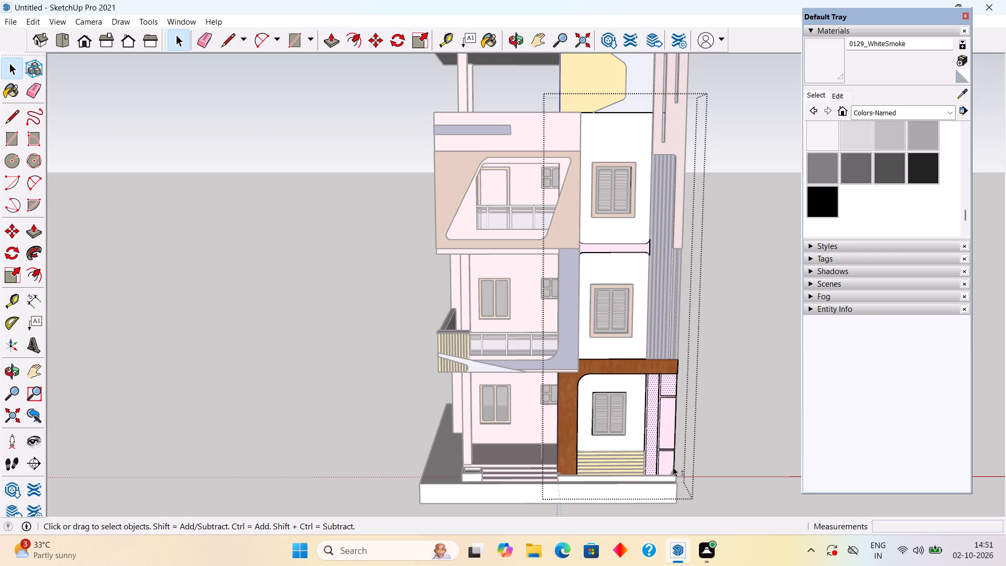
pyautogui.keyDown('shift'); pyautogui.click(669, 463); pyautogui.keyUp('shift')
pyautogui.keyDown('shift'); pyautogui.click(811, 56); pyautogui.keyUp('shift')
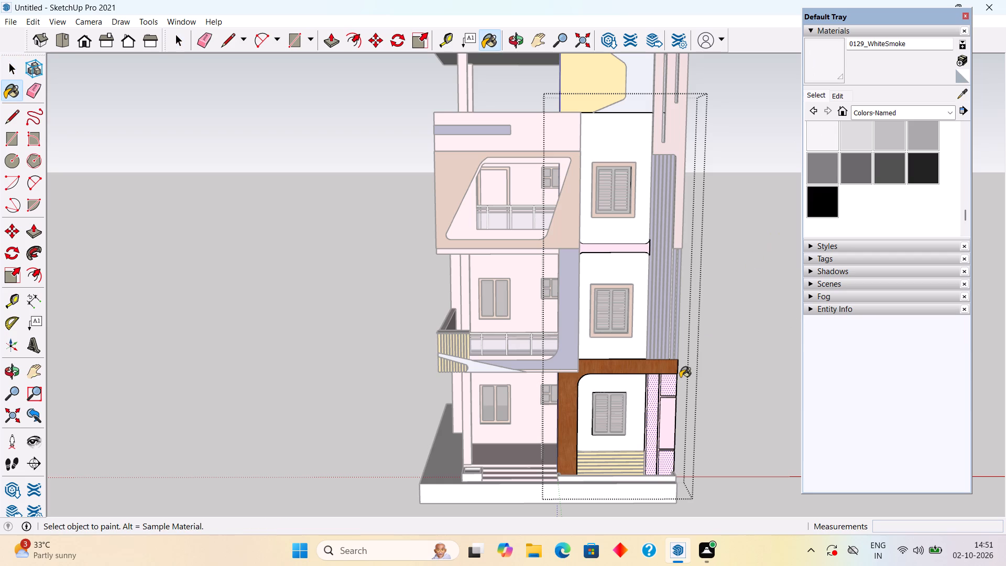
pyautogui.click(655, 406)
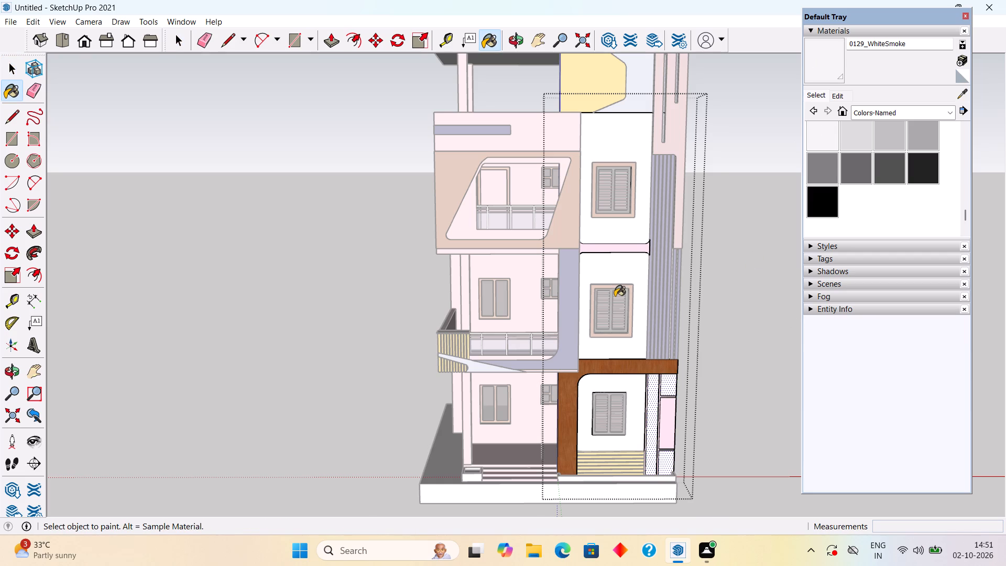
# Paint the pink band between the two upper shuttered windows, trying 0101_CornflowerBlue and 0100_SteelBlue before applying 0099_LightSteelBlue.
pyautogui.scroll(5, 615, 296)
pyautogui.press('space')
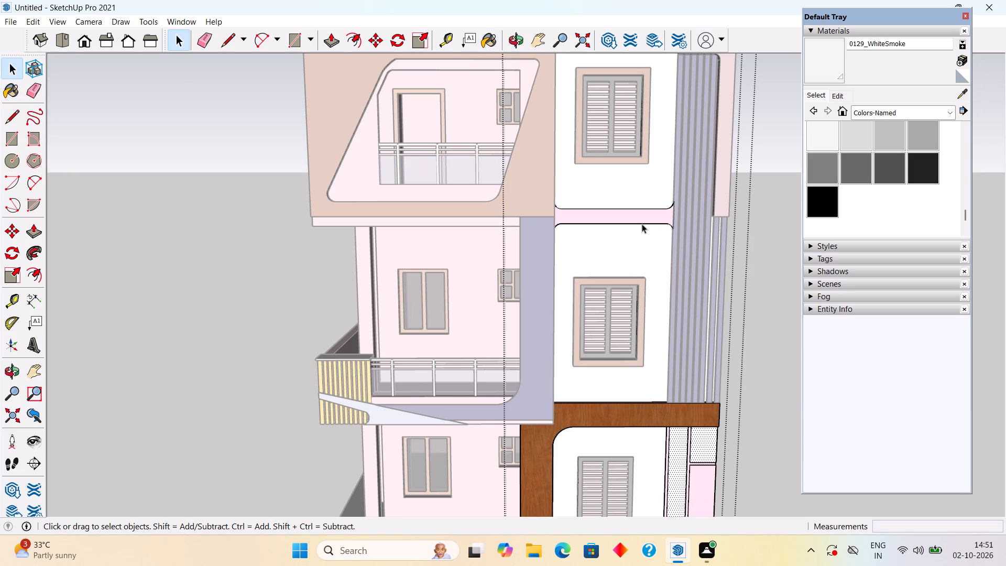
pyautogui.click(642, 216)
pyautogui.scroll(1, 793, 139)
pyautogui.scroll(-3, 850, 132)
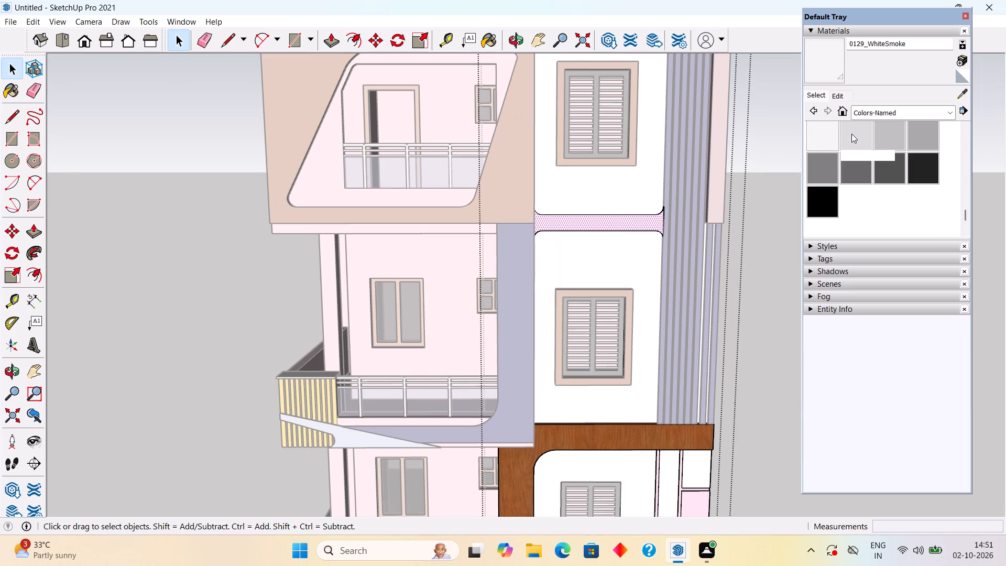
pyautogui.scroll(-1, 851, 134)
pyautogui.scroll(6, 852, 135)
pyautogui.click(814, 223)
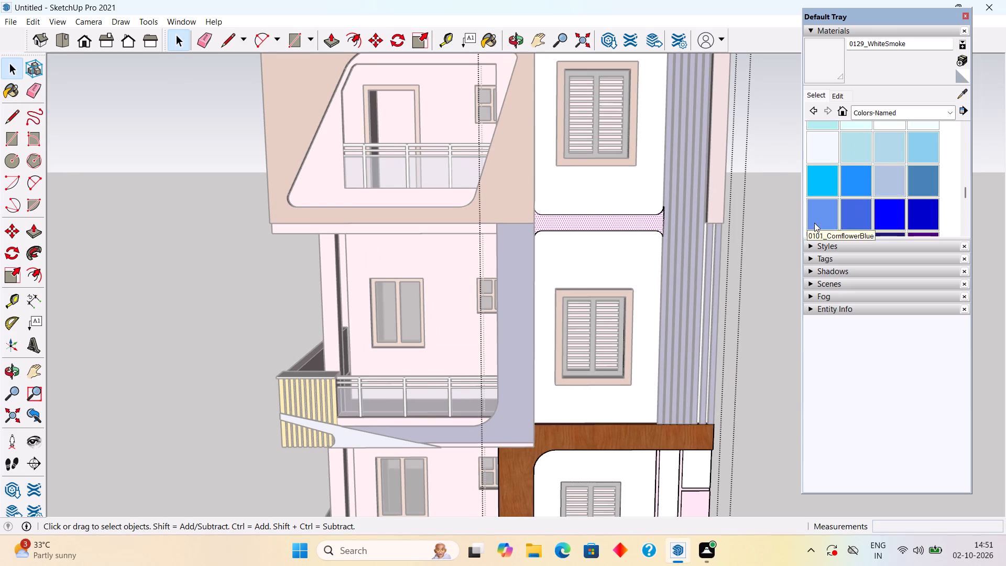
pyautogui.click(629, 225)
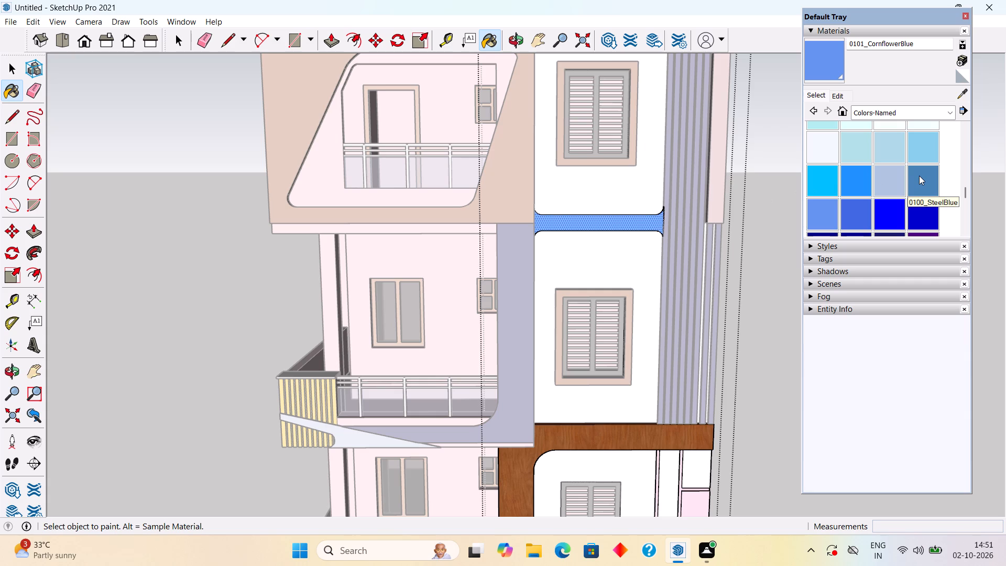
pyautogui.click(919, 176)
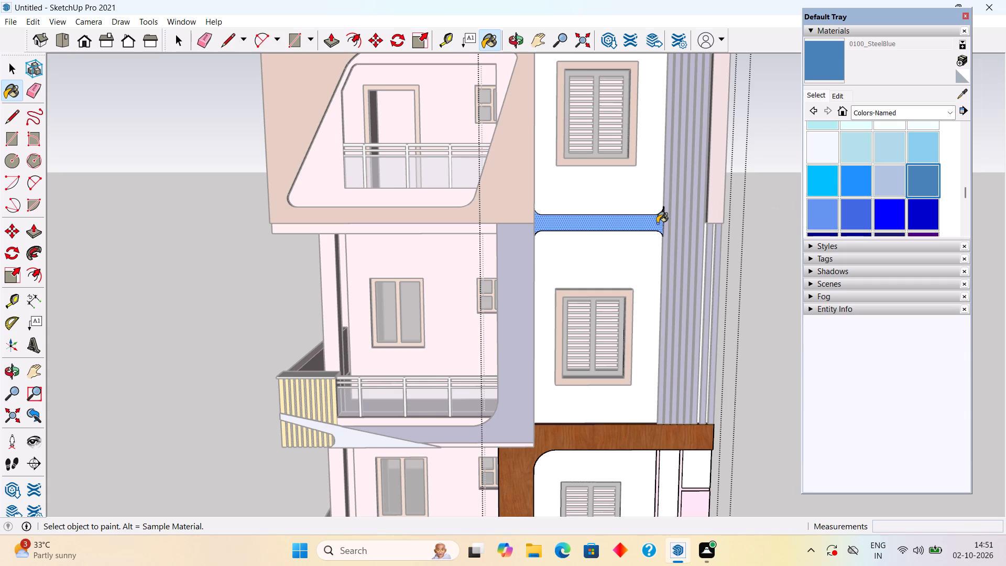
pyautogui.click(657, 223)
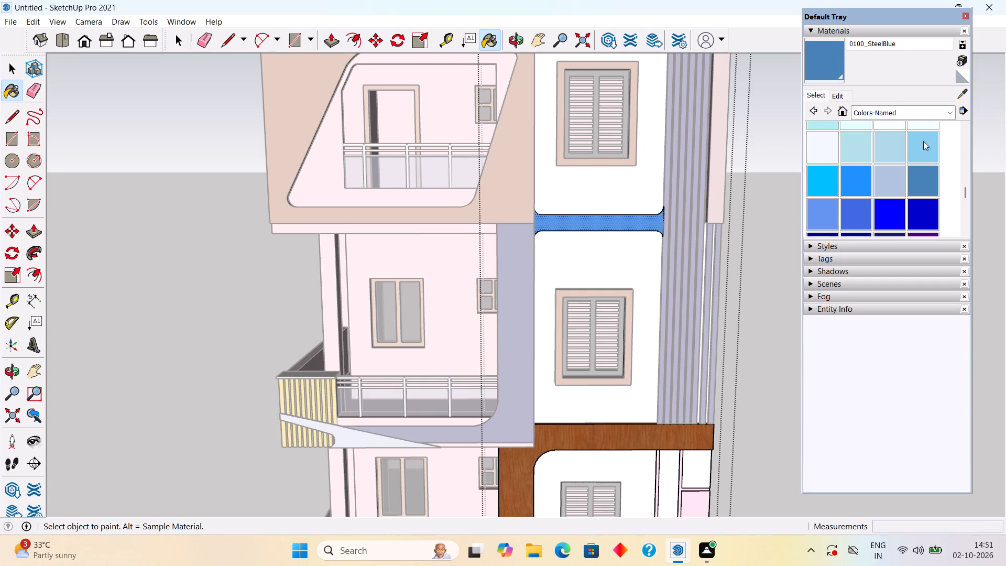
pyautogui.click(896, 180)
pyautogui.click(624, 225)
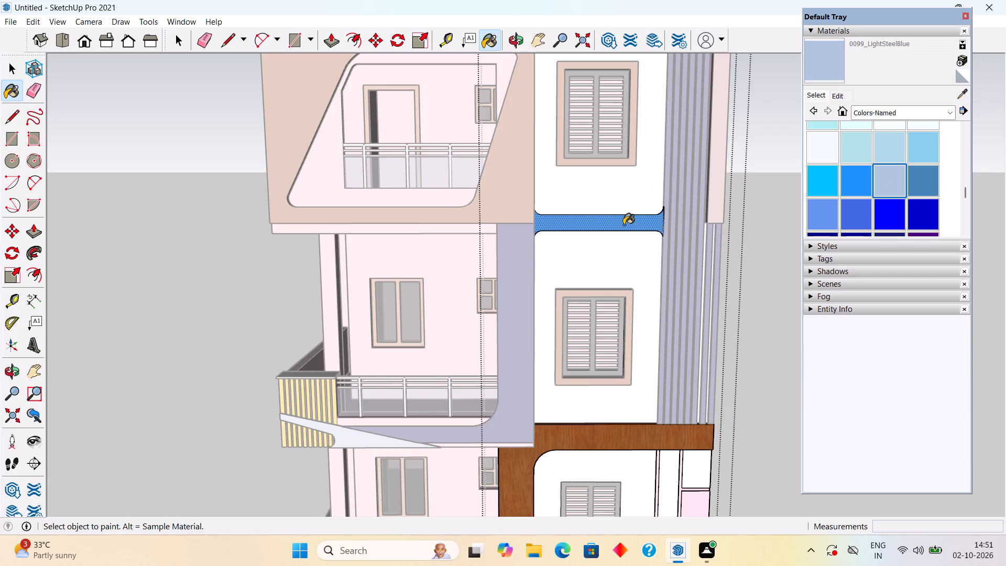
# Examine the painted front and side of the house from several angles and distances.
pyautogui.press('space')
pyautogui.click(752, 187)
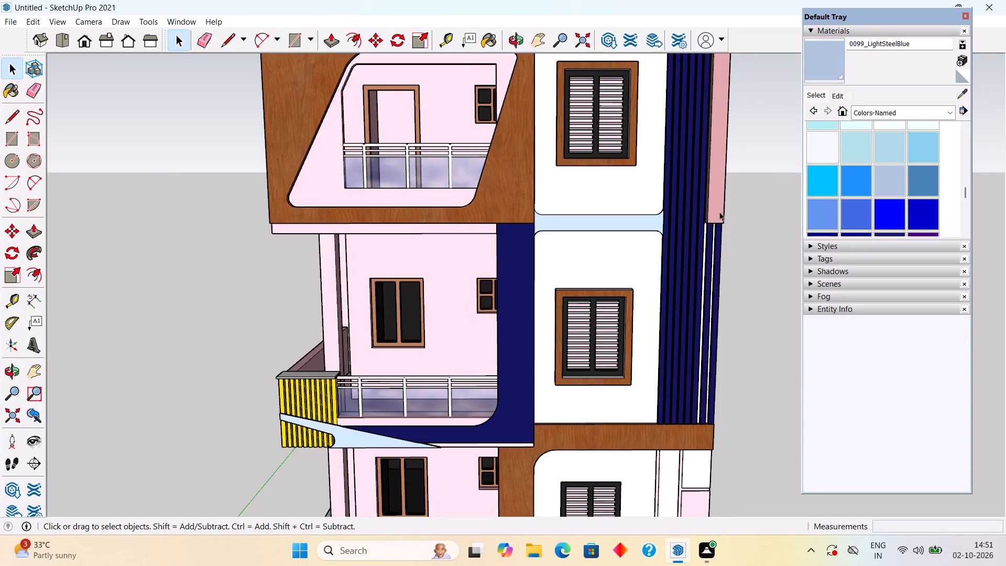
pyautogui.scroll(-3, 679, 249)
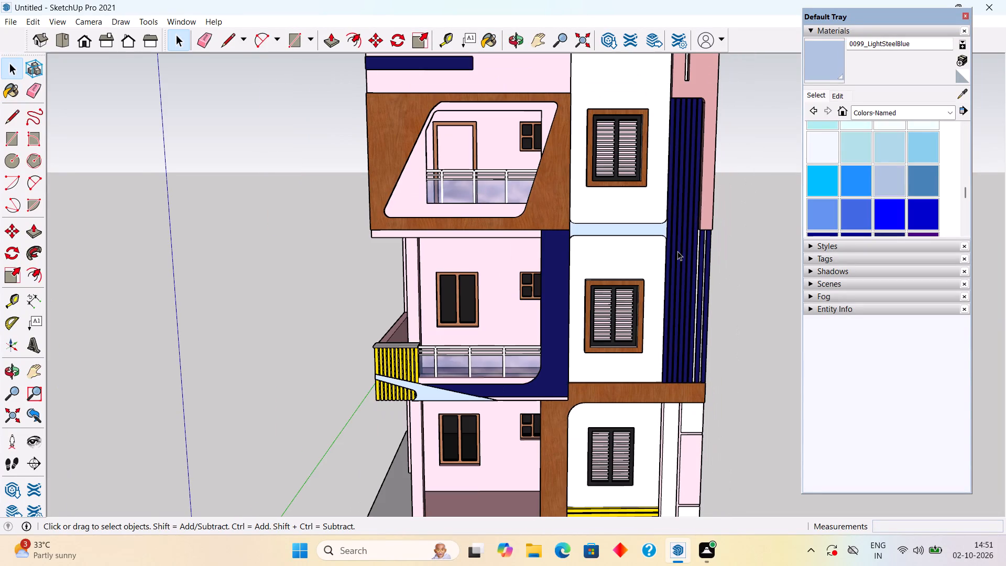
pyautogui.scroll(7, 677, 251)
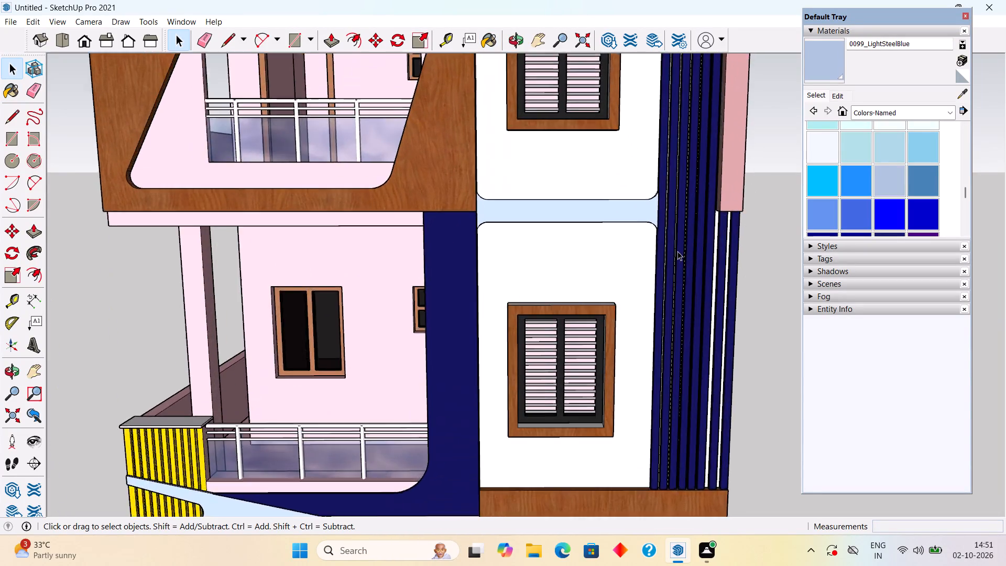
pyautogui.scroll(-9, 622, 350)
pyautogui.scroll(-3, 604, 410)
pyautogui.scroll(-6, 572, 453)
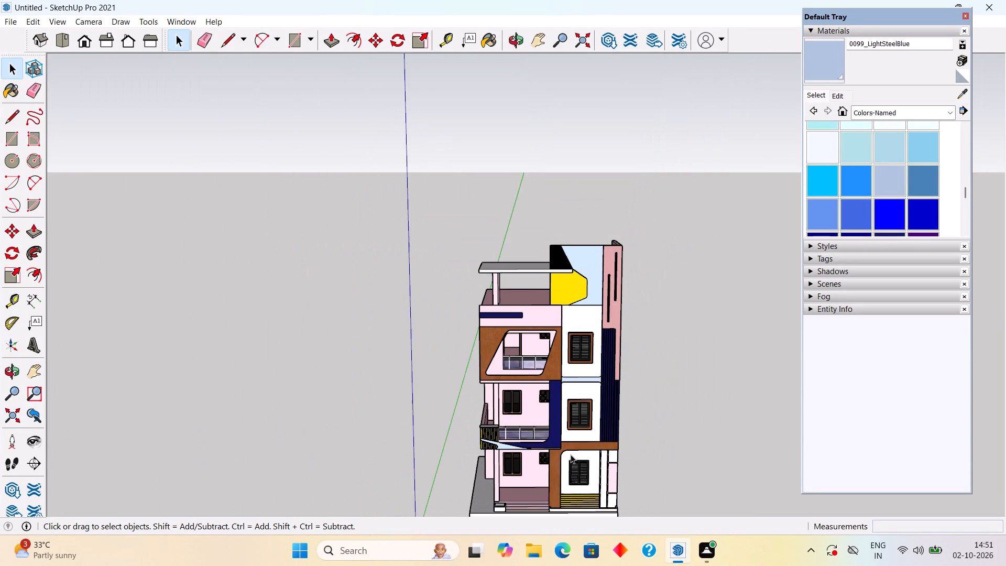
pyautogui.moveTo(564, 416); pyautogui.dragTo(560, 374, button='middle')
pyautogui.scroll(-3, 560, 374)
pyautogui.scroll(5, 576, 491)
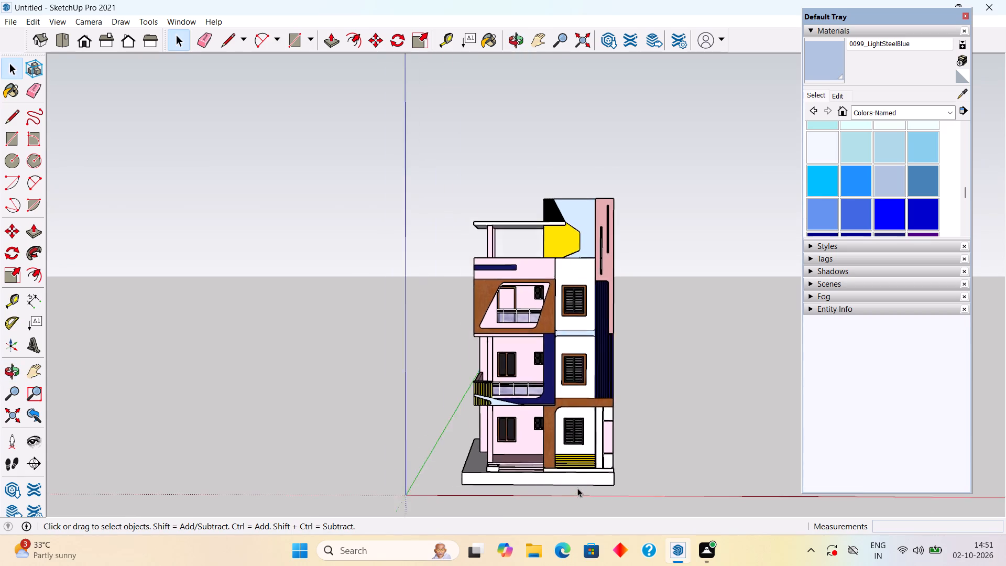
pyautogui.scroll(3, 577, 488)
pyautogui.moveTo(582, 473); pyautogui.dragTo(634, 440, button='middle')
pyautogui.scroll(4, 633, 304)
pyautogui.moveTo(629, 270); pyautogui.dragTo(611, 298, button='middle')
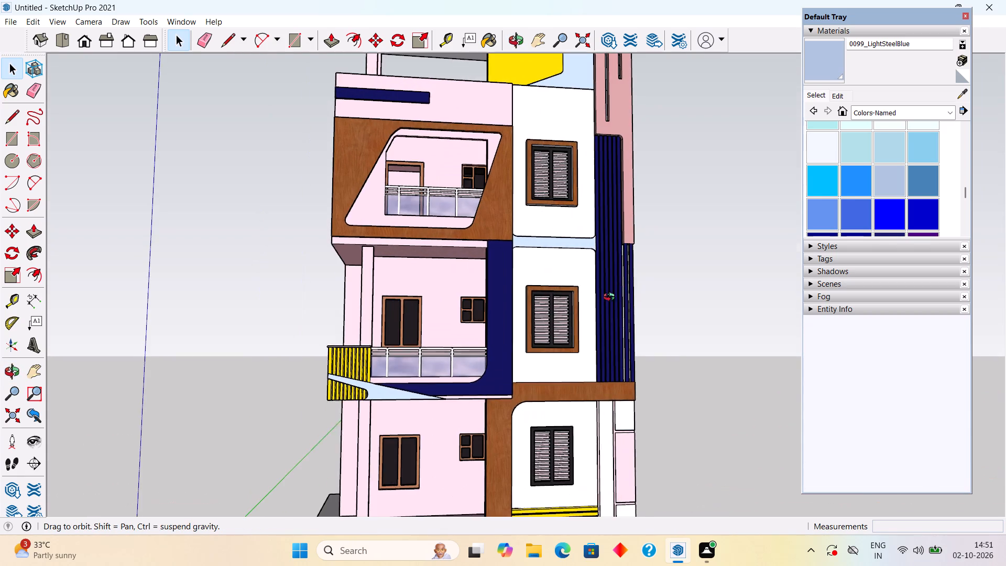
pyautogui.moveTo(611, 298); pyautogui.dragTo(420, 503, button='middle')
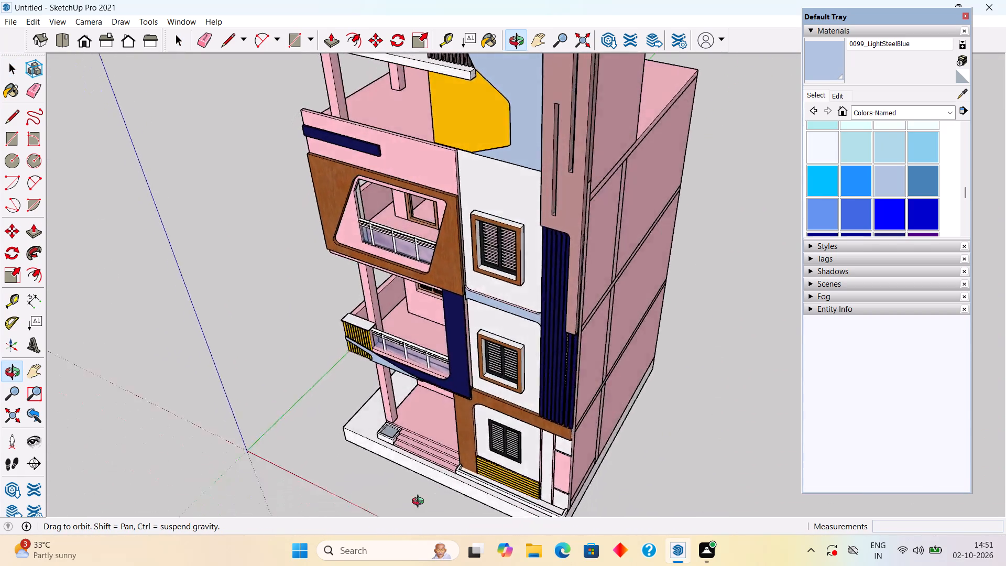
pyautogui.moveTo(420, 503); pyautogui.dragTo(576, 467, button='middle')
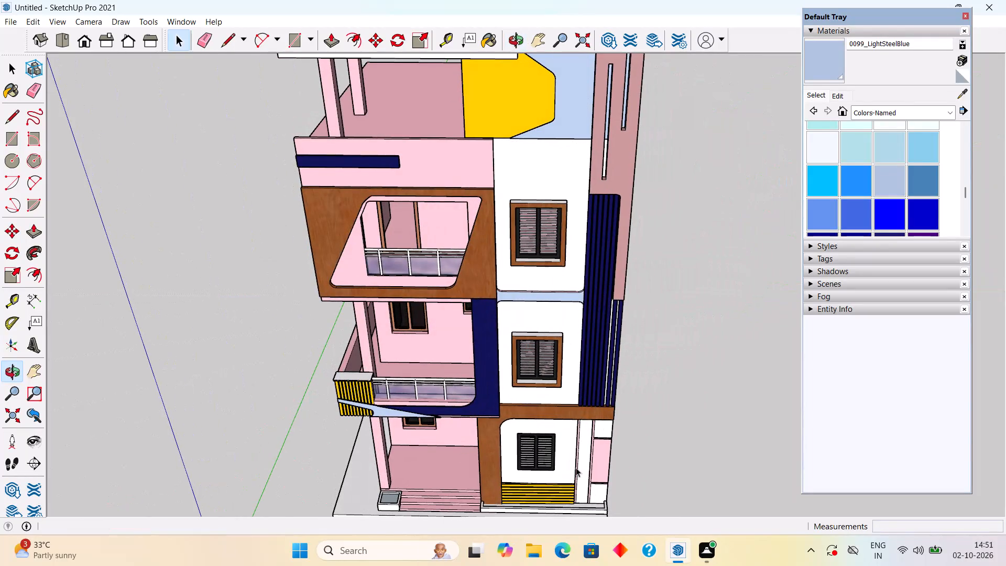
# Isolate the pink slotted panel beside the upper light blue wall by inverting the selection and hiding everything else.
pyautogui.scroll(-6, 574, 463)
pyautogui.moveTo(528, 460); pyautogui.dragTo(513, 373, button='middle')
pyautogui.scroll(2, 636, 224)
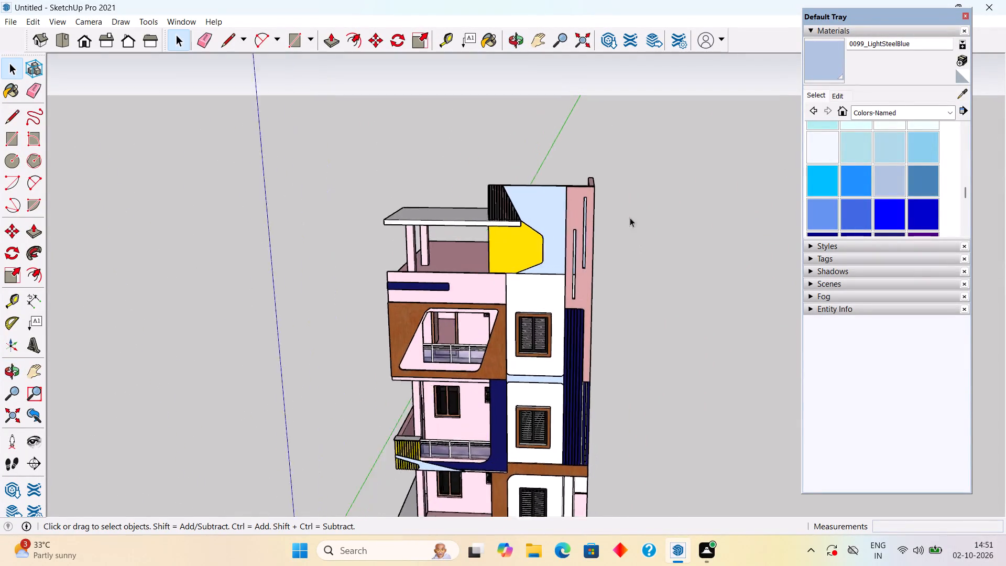
pyautogui.scroll(18, 630, 217)
pyautogui.moveTo(522, 298); pyautogui.dragTo(517, 288, button='middle')
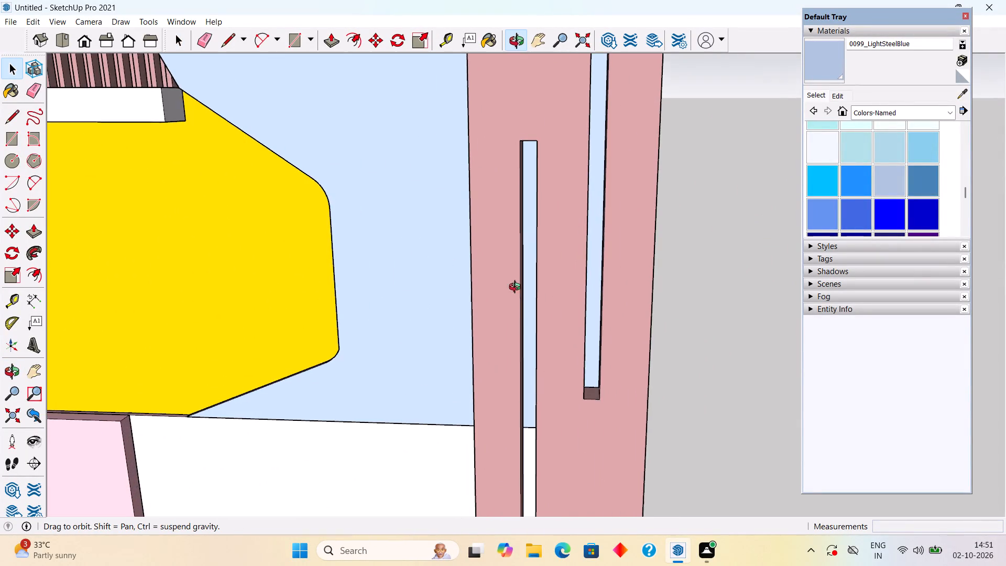
pyautogui.moveTo(517, 288); pyautogui.dragTo(508, 235, button='middle')
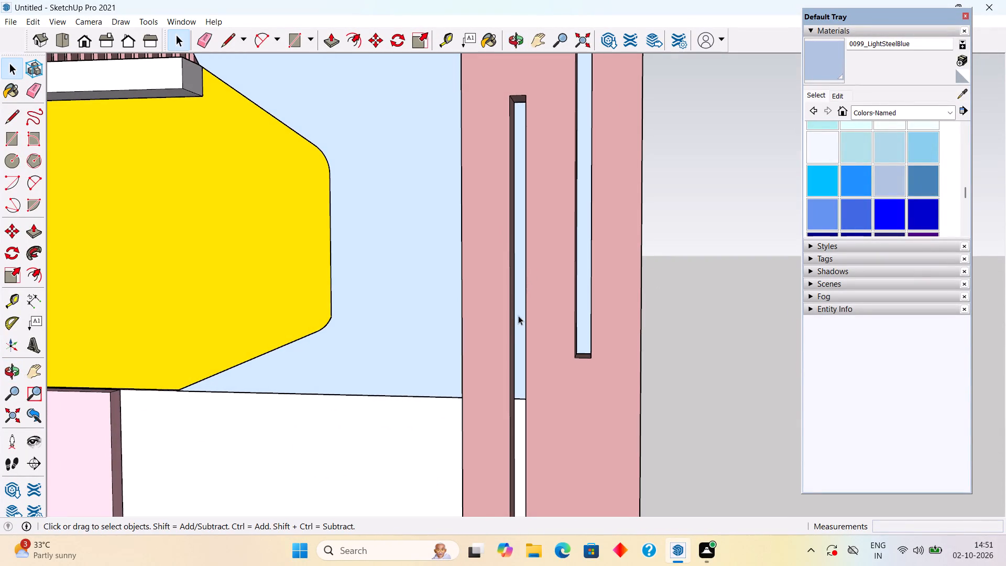
pyautogui.moveTo(519, 321); pyautogui.dragTo(595, 343, button='middle')
pyautogui.click(601, 343)
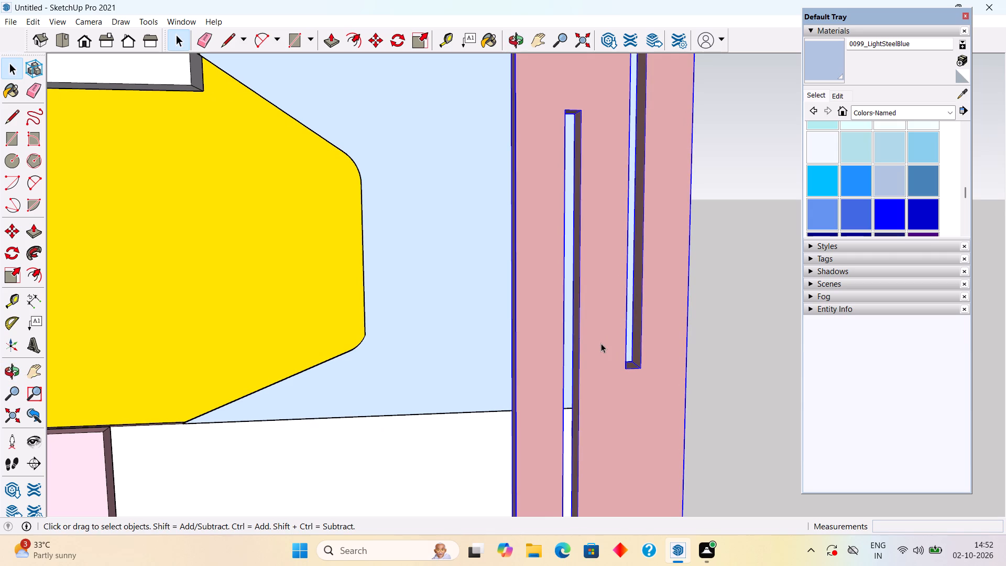
pyautogui.click(601, 343)
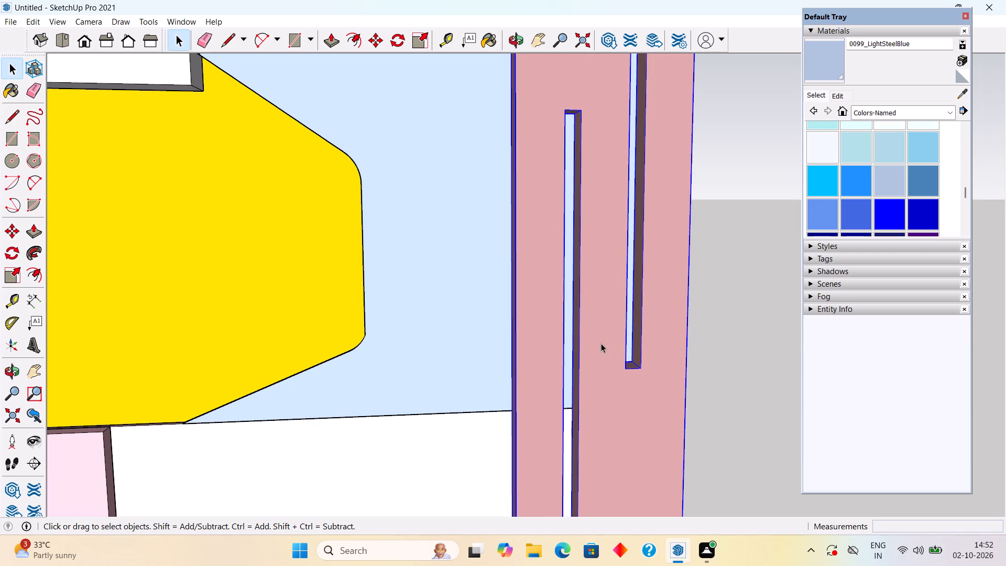
pyautogui.rightClick(601, 343)
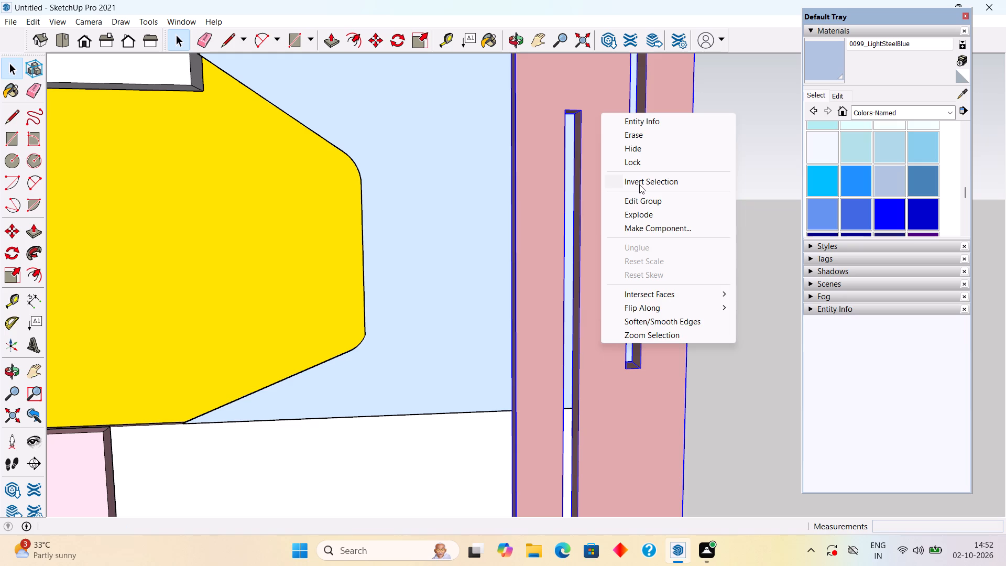
pyautogui.click(639, 184)
pyautogui.rightClick(489, 247)
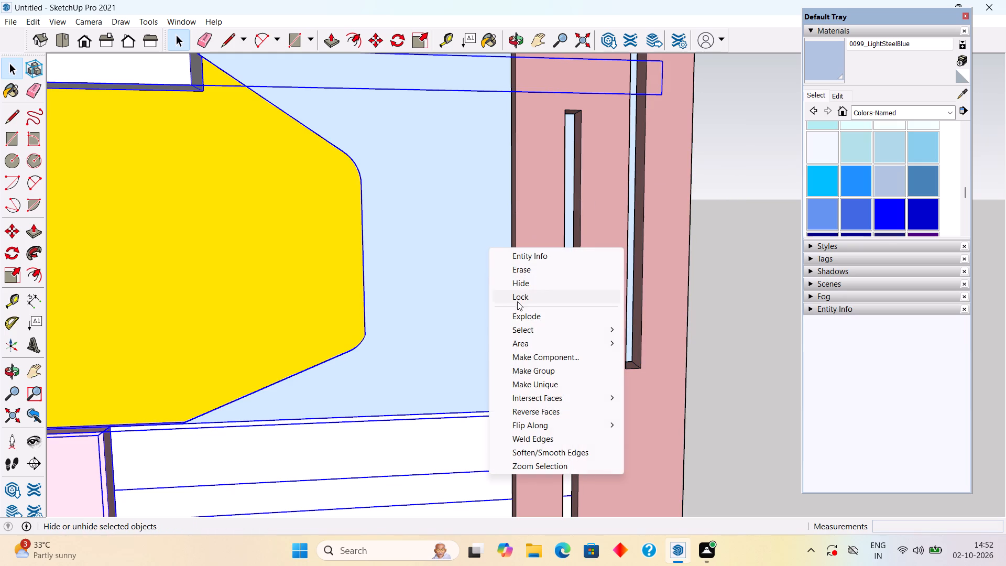
pyautogui.click(520, 283)
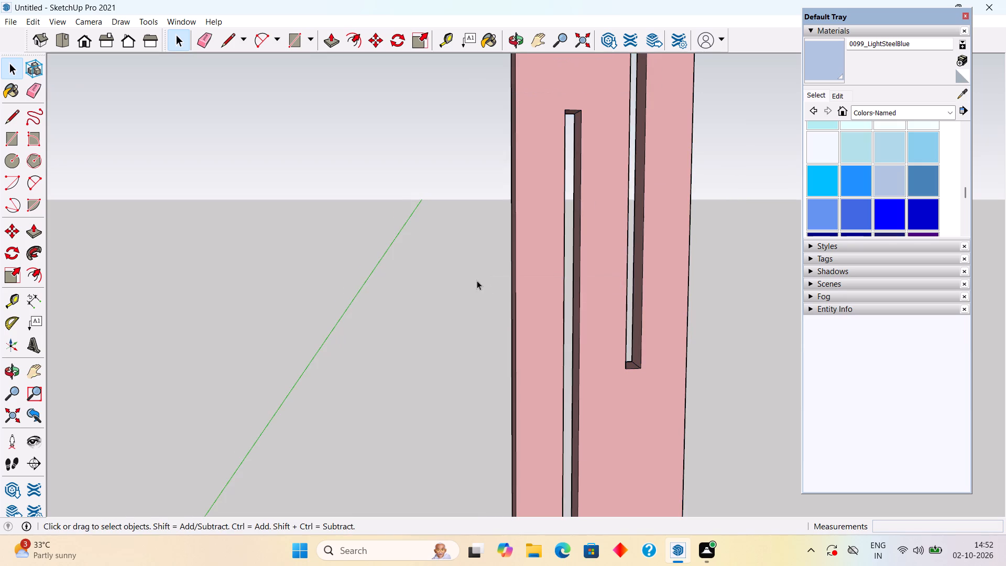
# Close both vertical slots on the back of the pink panel with 3" by 7' 3" rectangles.
pyautogui.moveTo(500, 286); pyautogui.dragTo(692, 301, button='middle')
pyautogui.scroll(-7, 692, 301)
pyautogui.moveTo(554, 348); pyautogui.dragTo(727, 352, button='middle')
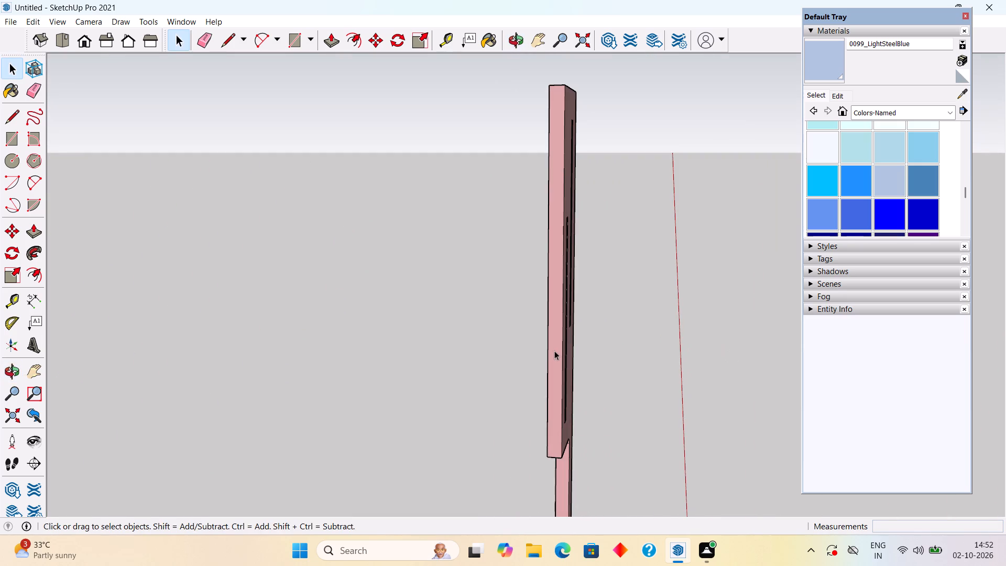
pyautogui.moveTo(551, 354); pyautogui.dragTo(742, 342, button='middle')
pyautogui.moveTo(531, 354); pyautogui.dragTo(757, 335, button='middle')
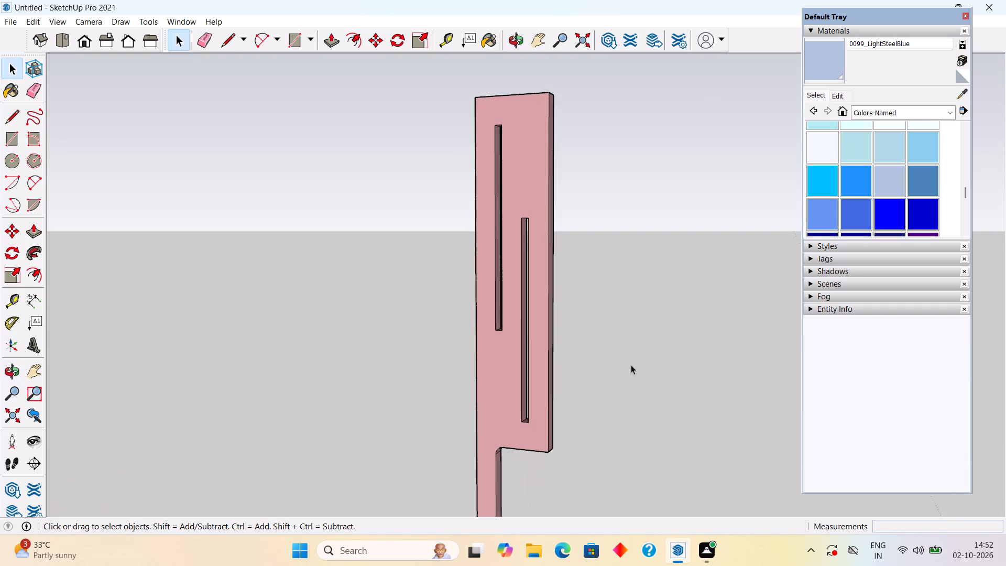
pyautogui.moveTo(468, 400); pyautogui.dragTo(626, 408, button='middle')
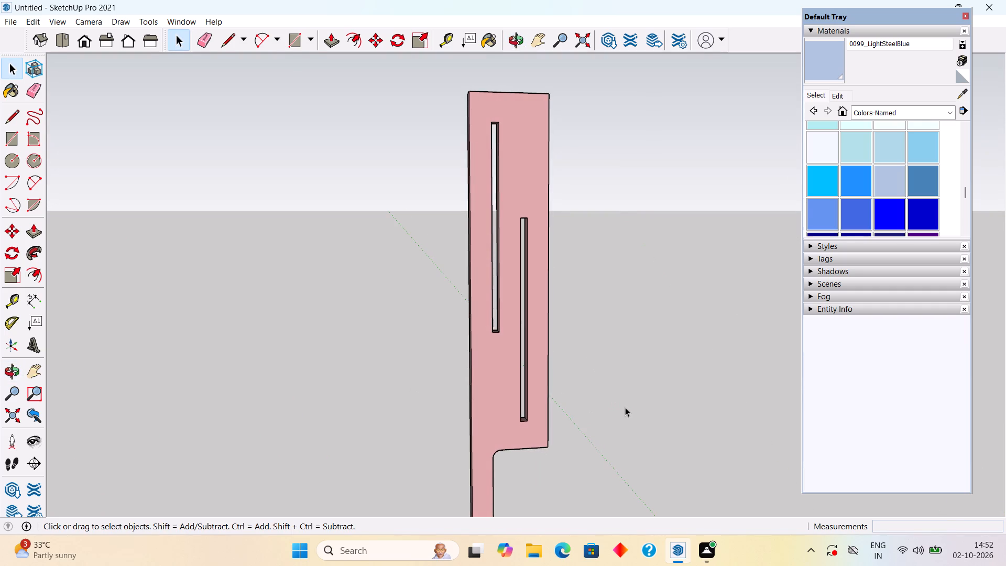
pyautogui.press('r')
pyautogui.click(492, 122)
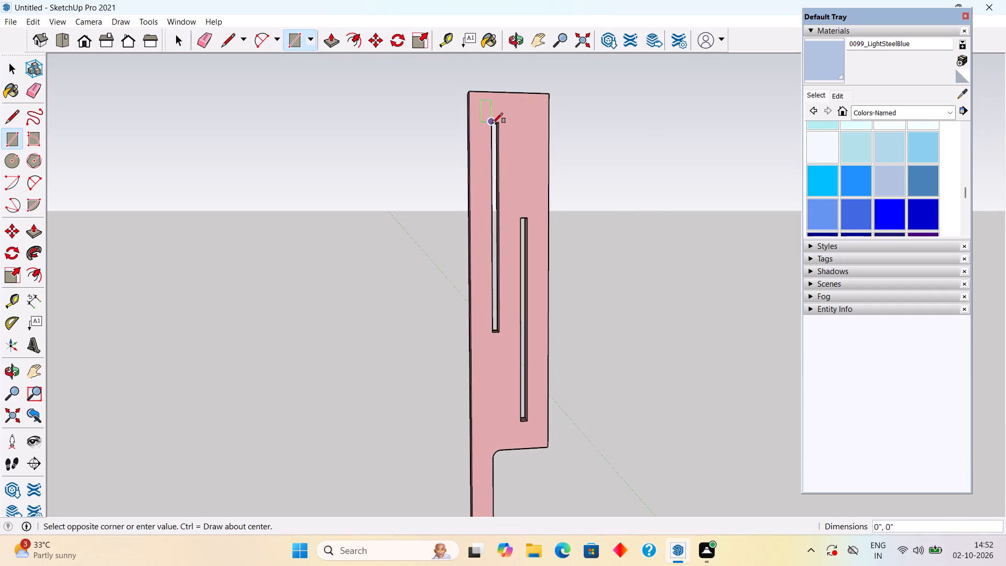
pyautogui.click(502, 331)
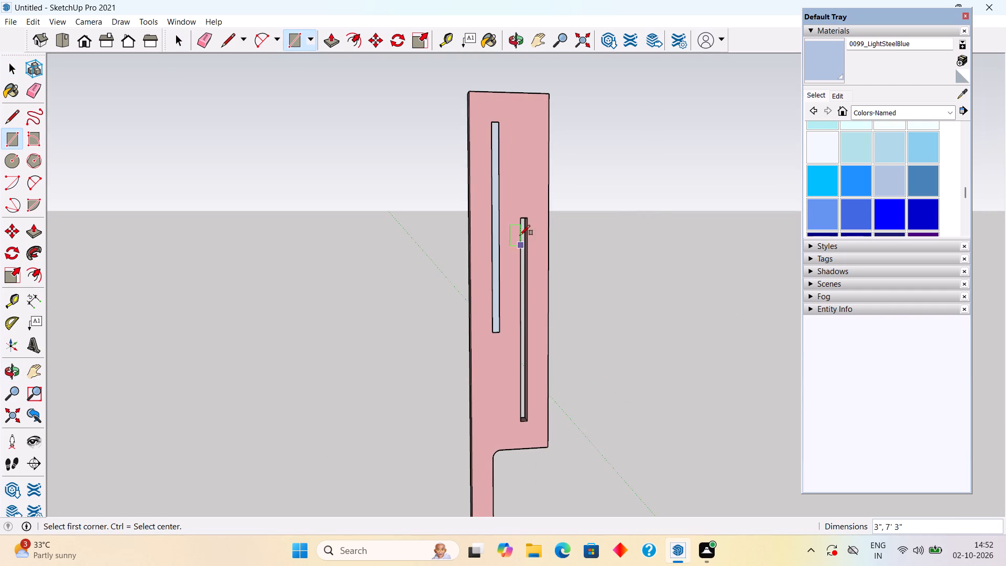
pyautogui.click(520, 218)
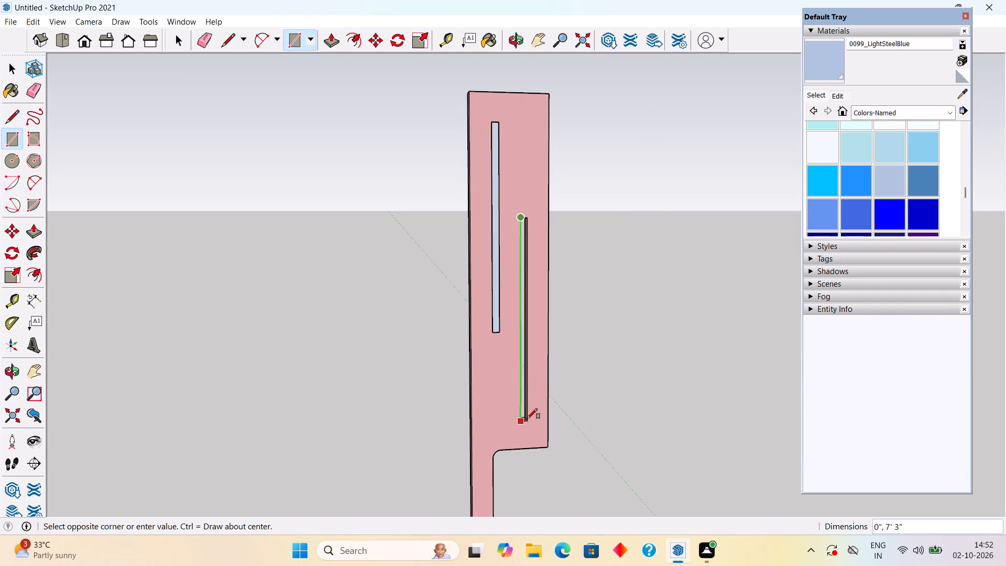
pyautogui.click(529, 419)
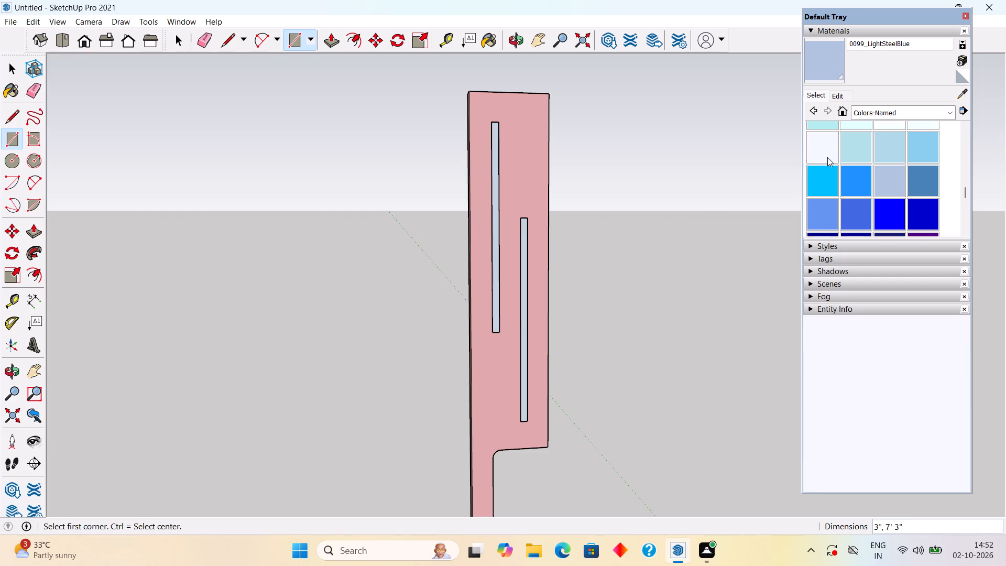
# Paint the two slot-filling rectangles on the back of the pink panel 0129_WhiteSmoke.
pyautogui.click(898, 108)
pyautogui.click(898, 108)
pyautogui.scroll(-5, 862, 227)
pyautogui.click(818, 136)
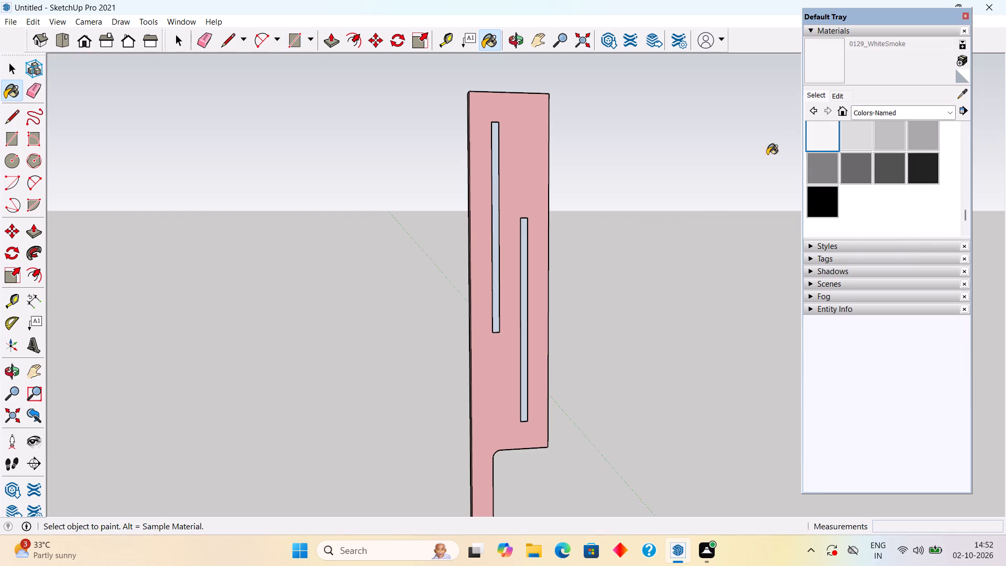
pyautogui.click(496, 232)
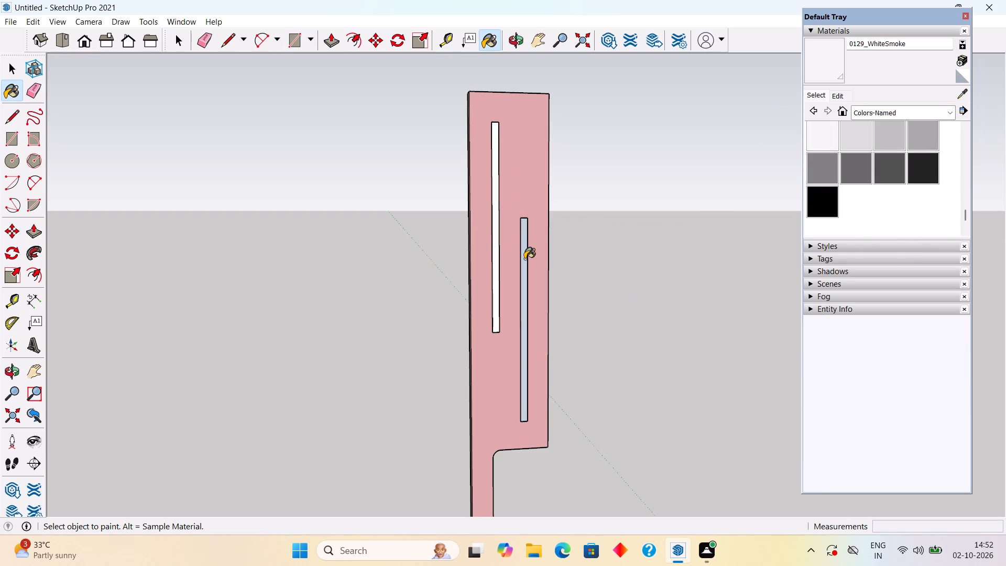
pyautogui.click(524, 259)
pyautogui.press('space')
pyautogui.click(581, 257)
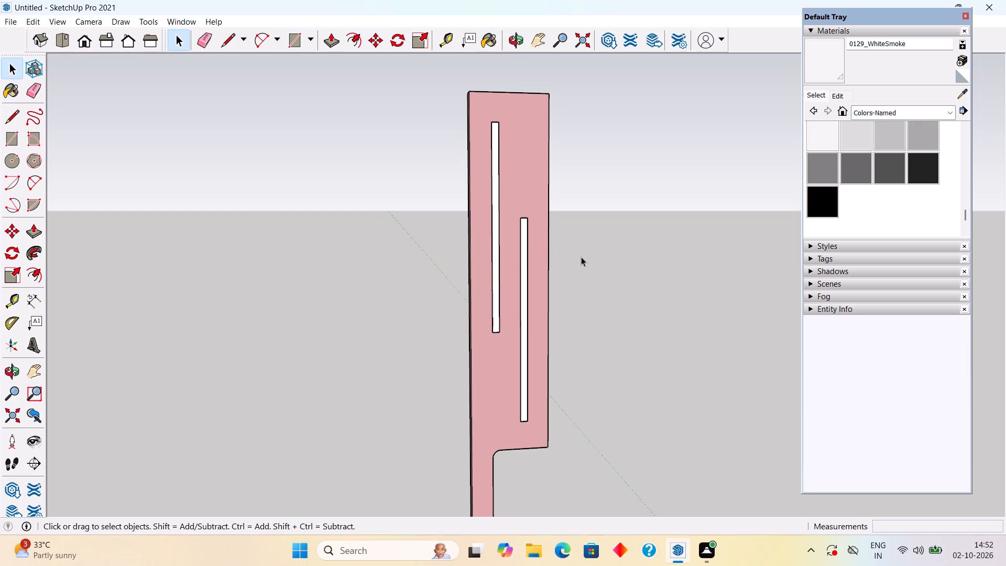
# Unhide all the hidden parts of the house around the pink slotted panel.
pyautogui.scroll(-1, 581, 257)
pyautogui.moveTo(581, 257); pyautogui.dragTo(317, 286, button='middle')
pyautogui.moveTo(633, 308); pyautogui.dragTo(382, 319, button='middle')
pyautogui.scroll(-1, 633, 308)
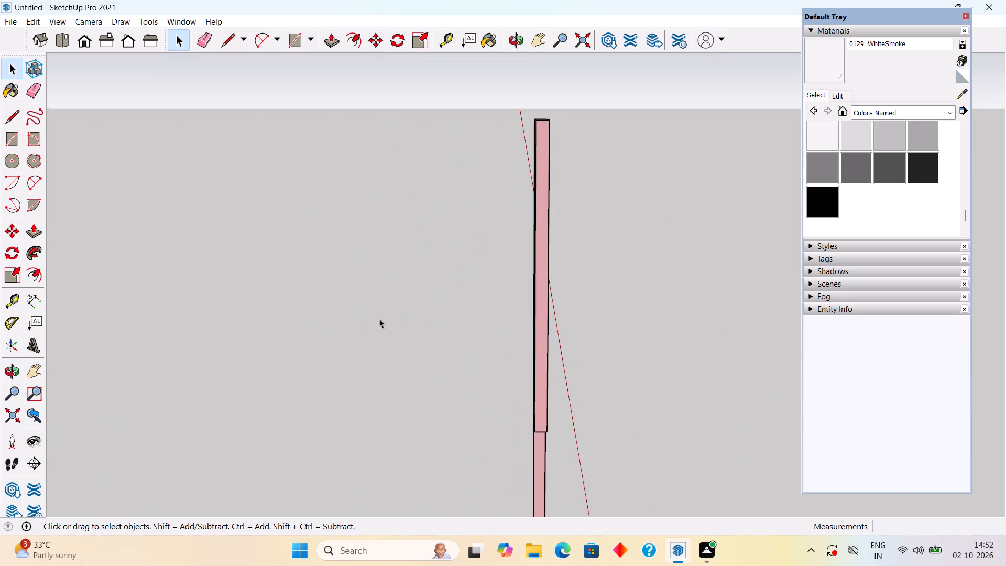
pyautogui.moveTo(608, 331); pyautogui.dragTo(298, 292, button='middle')
pyautogui.moveTo(600, 361); pyautogui.dragTo(414, 332, button='middle')
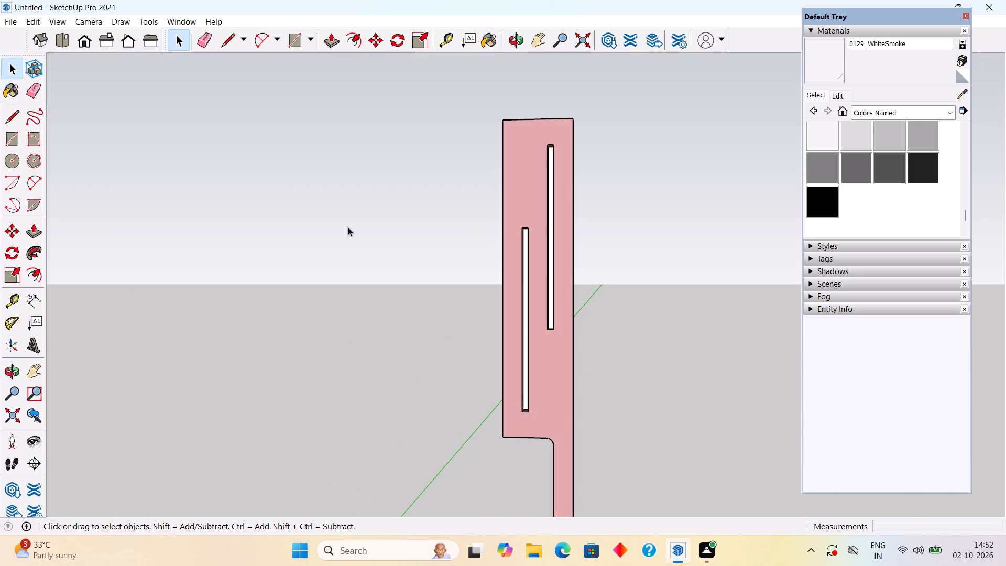
pyautogui.click(39, 18)
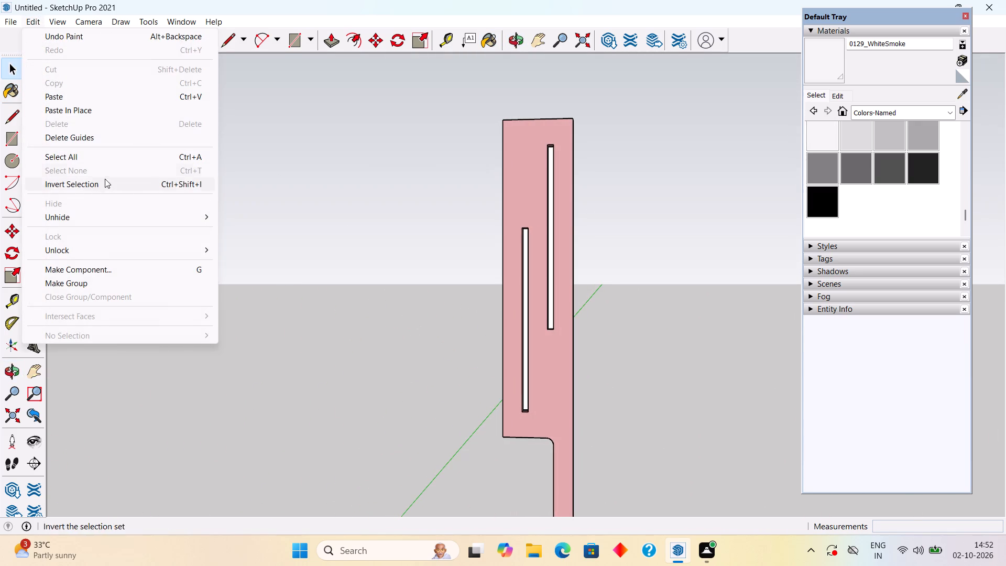
pyautogui.click(115, 216)
pyautogui.click(243, 245)
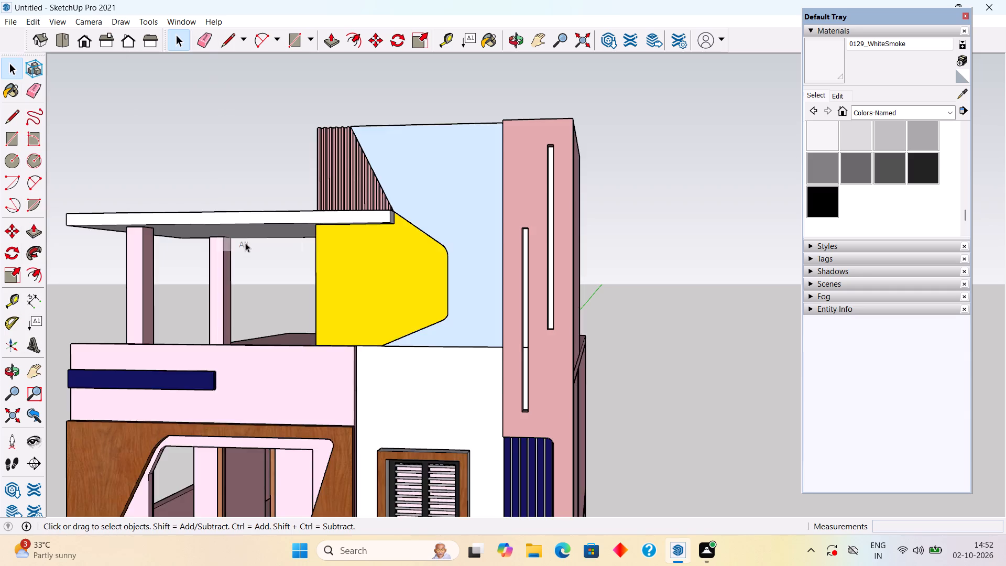
# Examine the complete front elevation of the house with its current colours.
pyautogui.scroll(-7, 249, 239)
pyautogui.moveTo(350, 306); pyautogui.dragTo(440, 311, button='middle')
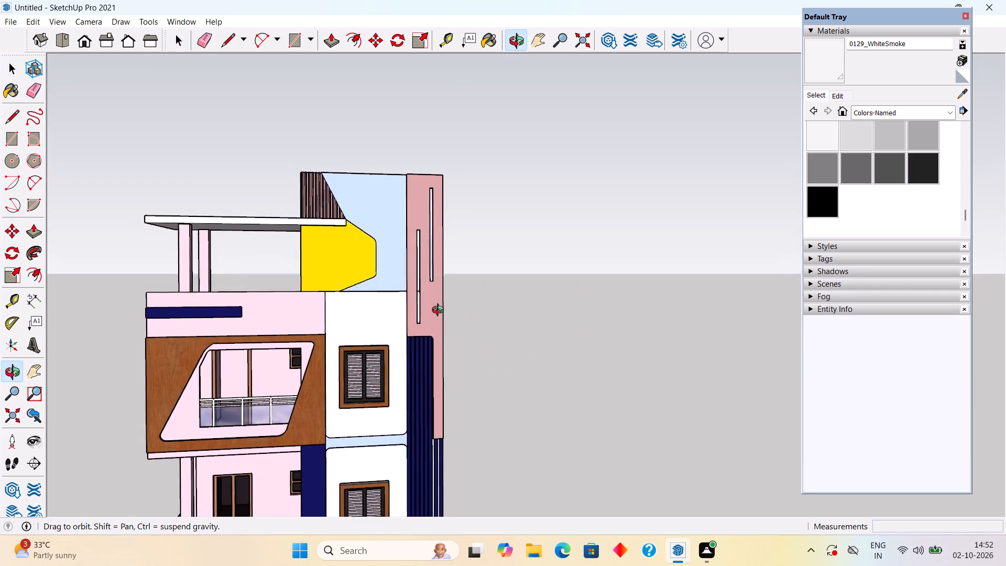
pyautogui.moveTo(440, 311); pyautogui.dragTo(428, 325, button='middle')
pyautogui.scroll(-1, 433, 314)
pyautogui.scroll(-4, 489, 269)
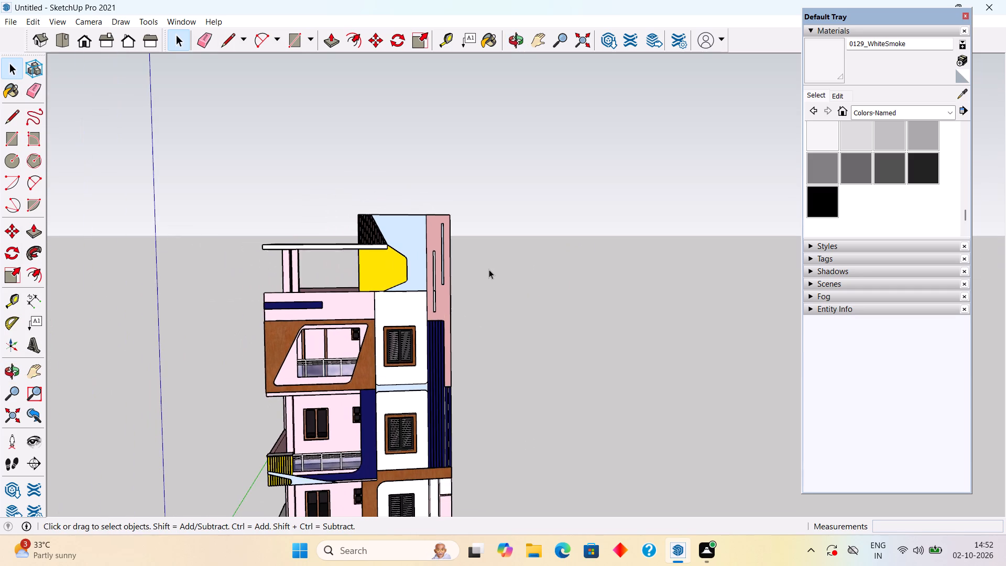
pyautogui.scroll(-7, 431, 342)
pyautogui.scroll(6, 395, 494)
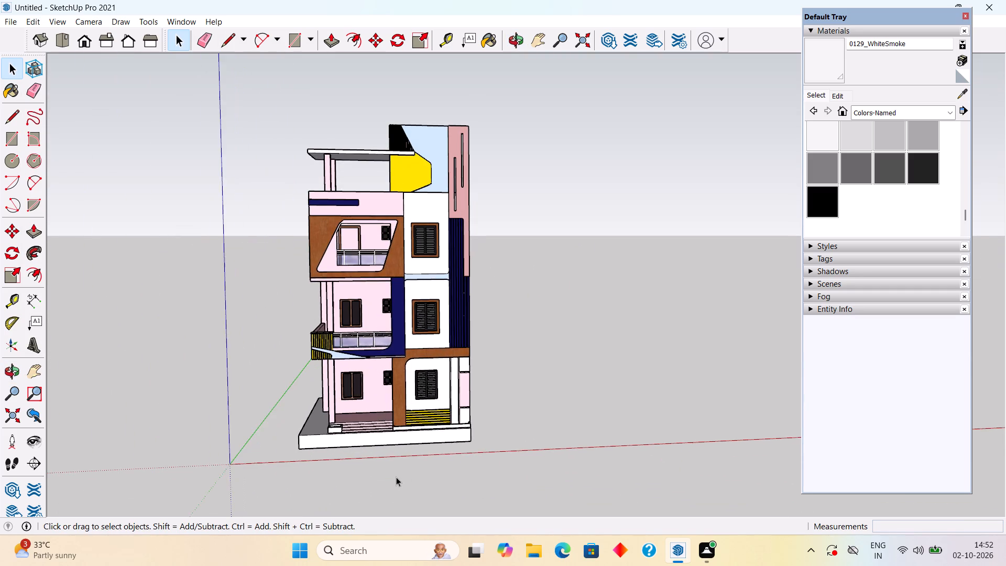
pyautogui.scroll(1, 396, 477)
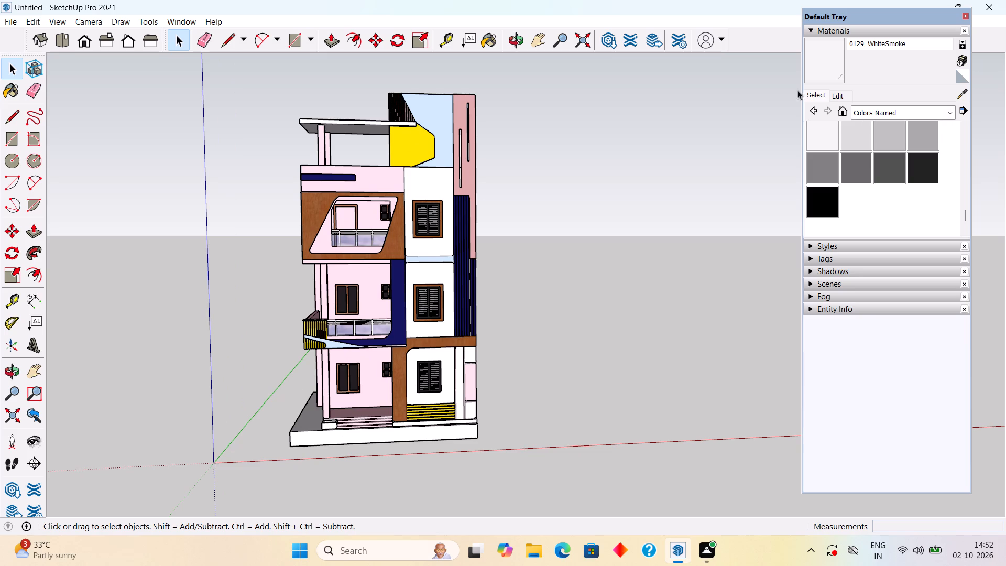
# Paint the yellow top-storey panel and the ground-floor horizontal slats under the window 0047_Khaki.
pyautogui.click(815, 92)
pyautogui.click(821, 97)
pyautogui.scroll(13, 859, 191)
pyautogui.scroll(-1, 862, 187)
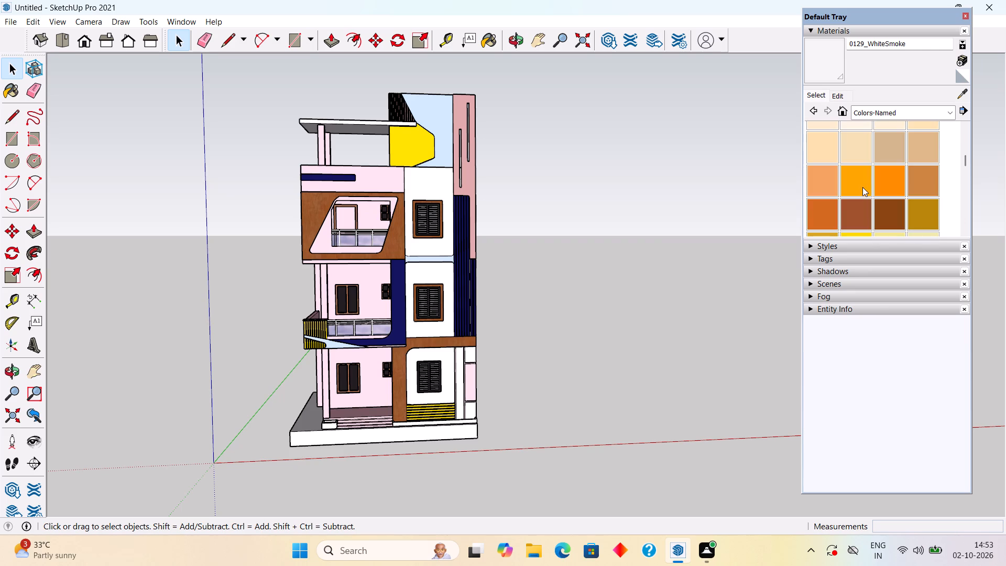
pyautogui.click(881, 185)
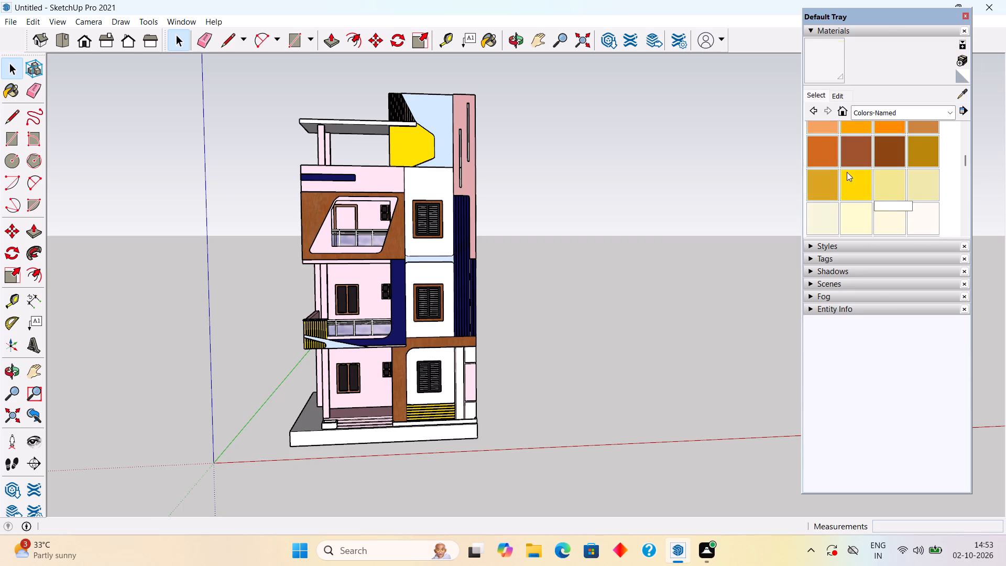
pyautogui.click(420, 144)
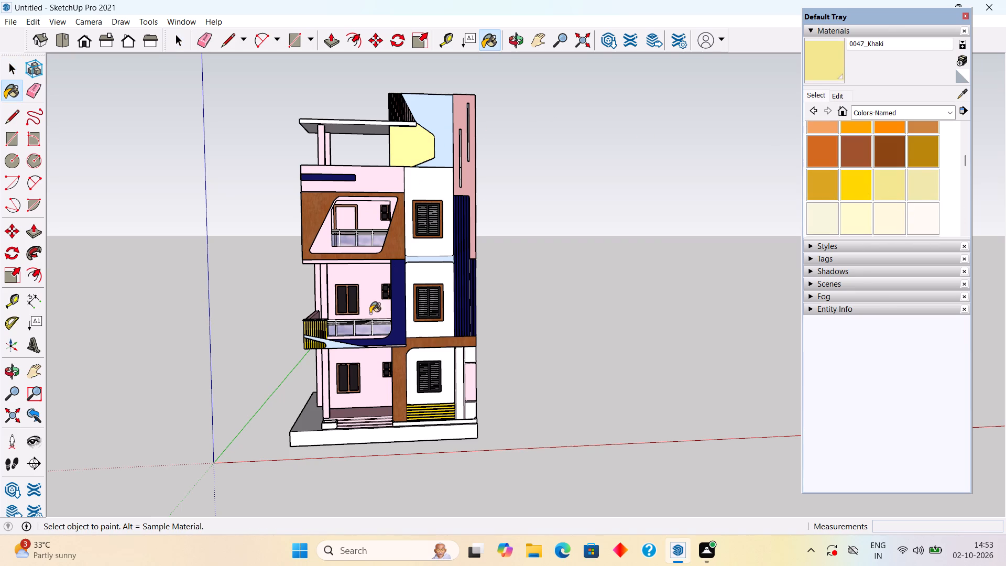
pyautogui.click(428, 410)
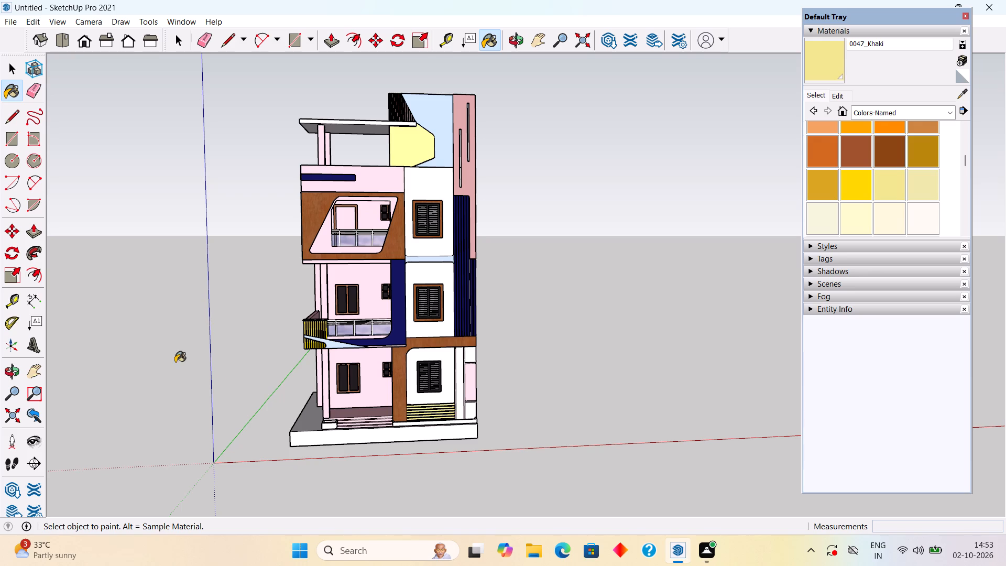
# Paint the yellow vertical slats at the corner of the middle balcony 0047_Khaki, excluding the balcony's connected pink faces from the selection.
pyautogui.scroll(5, 240, 363)
pyautogui.scroll(3, 296, 377)
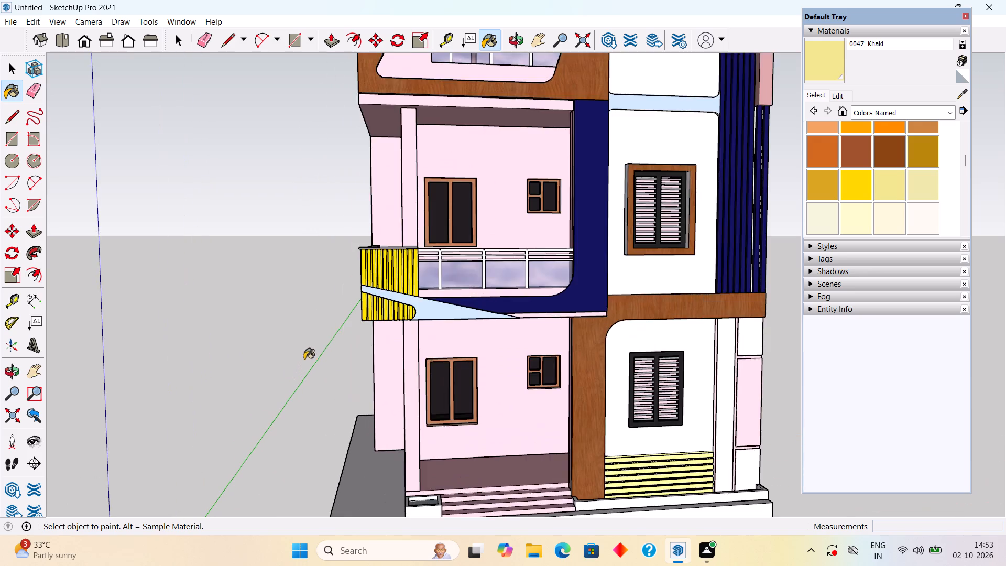
pyautogui.scroll(6, 304, 359)
pyautogui.press('space')
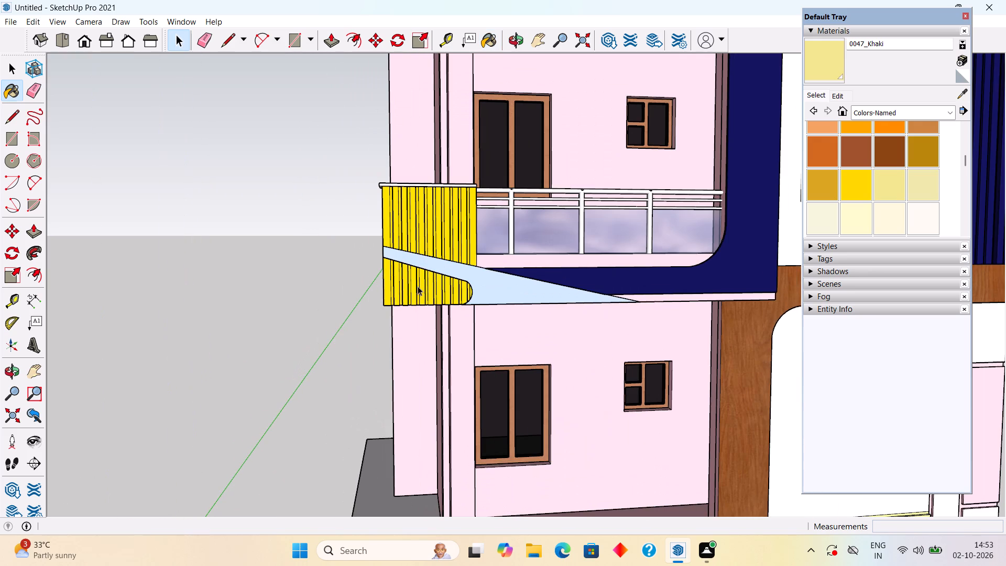
pyautogui.tripleClick(418, 285)
pyautogui.tripleClick(418, 285)
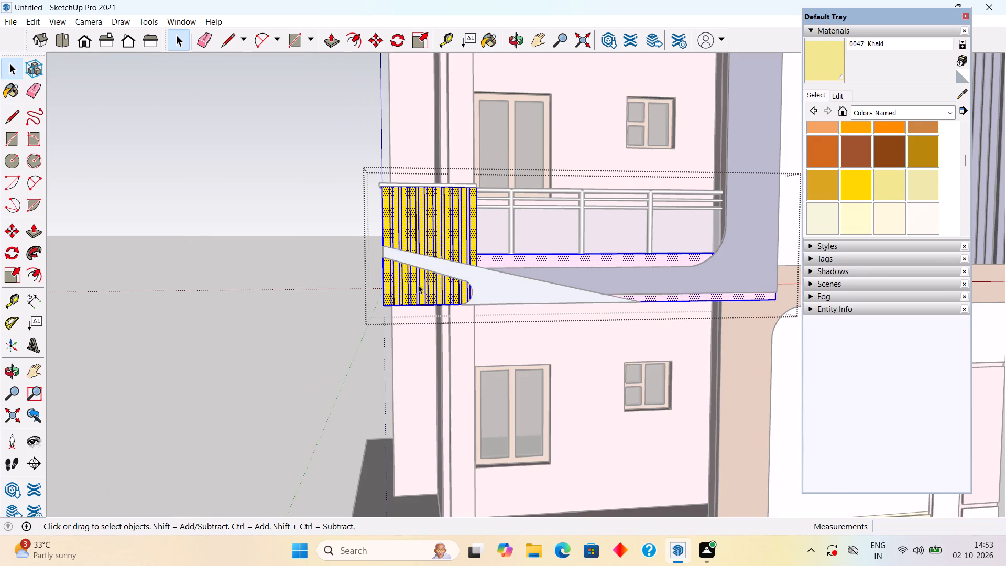
pyautogui.scroll(5, 418, 285)
pyautogui.click(419, 284)
pyautogui.click(419, 284)
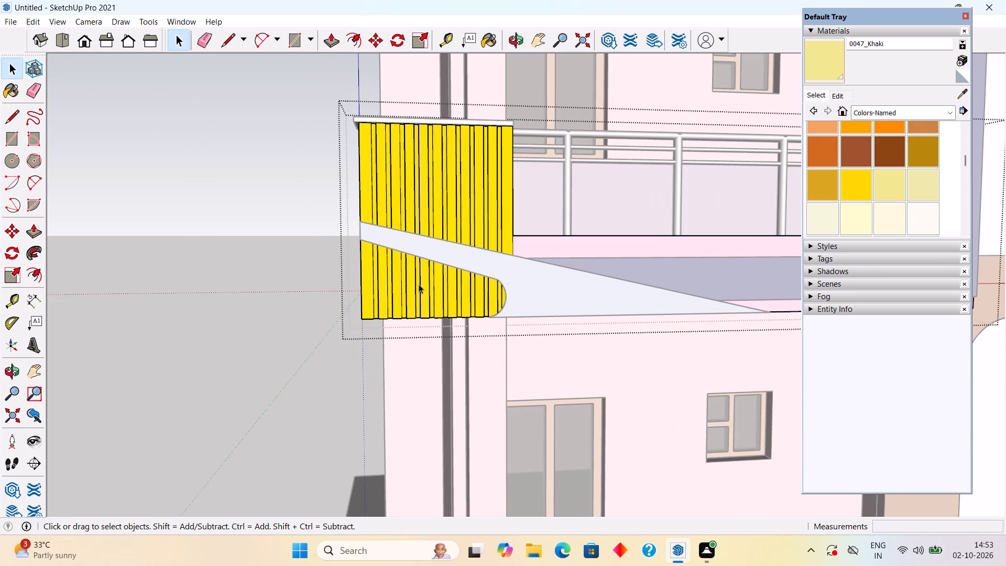
pyautogui.moveTo(502, 251); pyautogui.dragTo(506, 246)
pyautogui.doubleClick(513, 235)
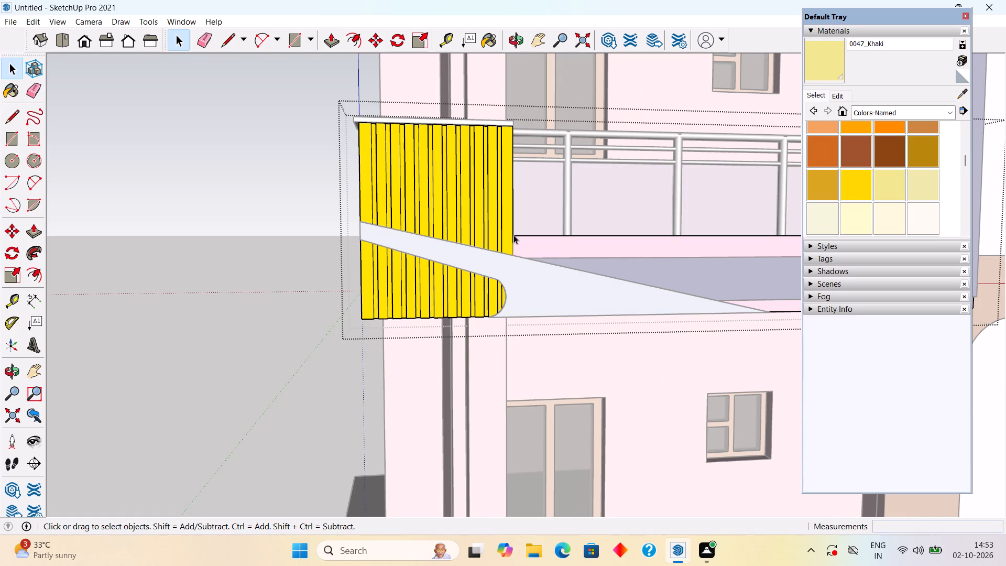
pyautogui.tripleClick(510, 241)
pyautogui.click(510, 241)
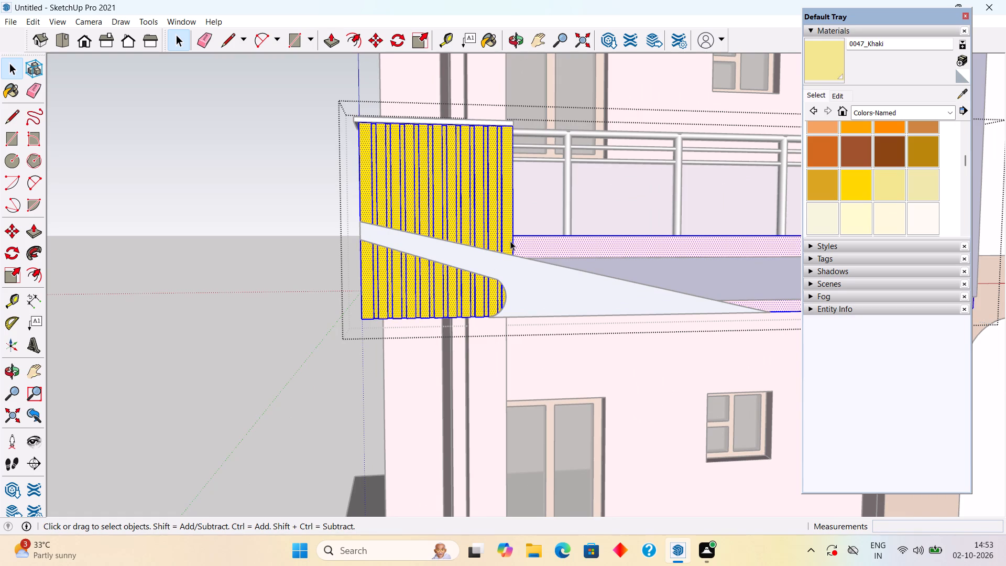
pyautogui.keyDown('shift'); pyautogui.click(574, 242); pyautogui.keyUp('shift')
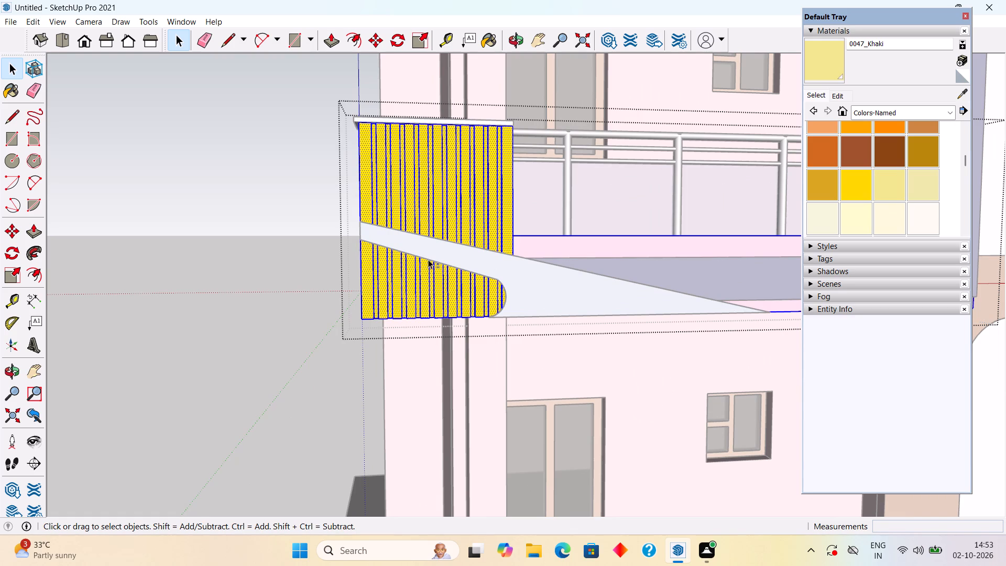
pyautogui.keyDown('shift'); pyautogui.moveTo(428, 259); pyautogui.dragTo(1, 386, button='middle'); pyautogui.keyUp('shift')
pyautogui.scroll(-1, 593, 260)
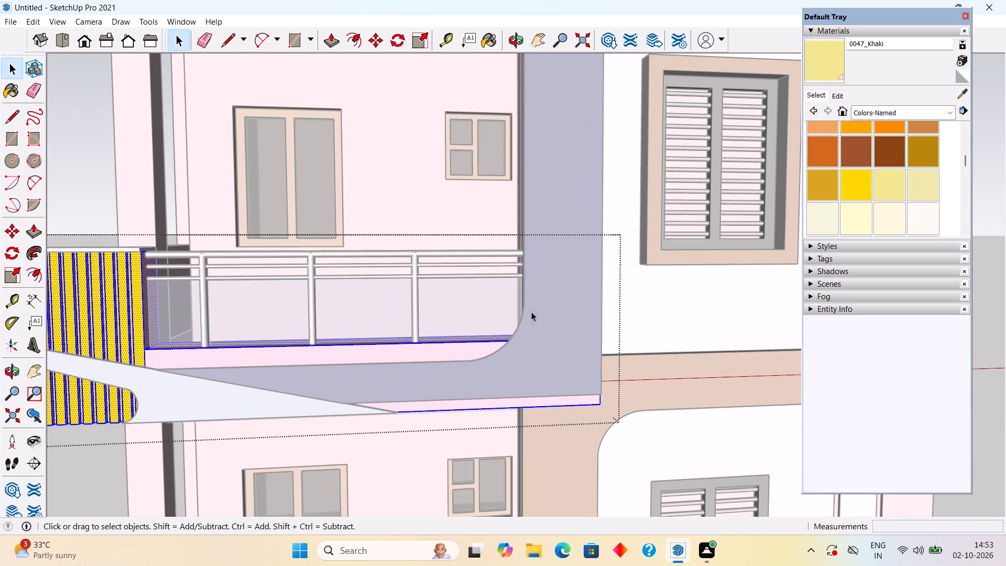
pyautogui.keyDown('shift'); pyautogui.click(472, 338); pyautogui.keyUp('shift')
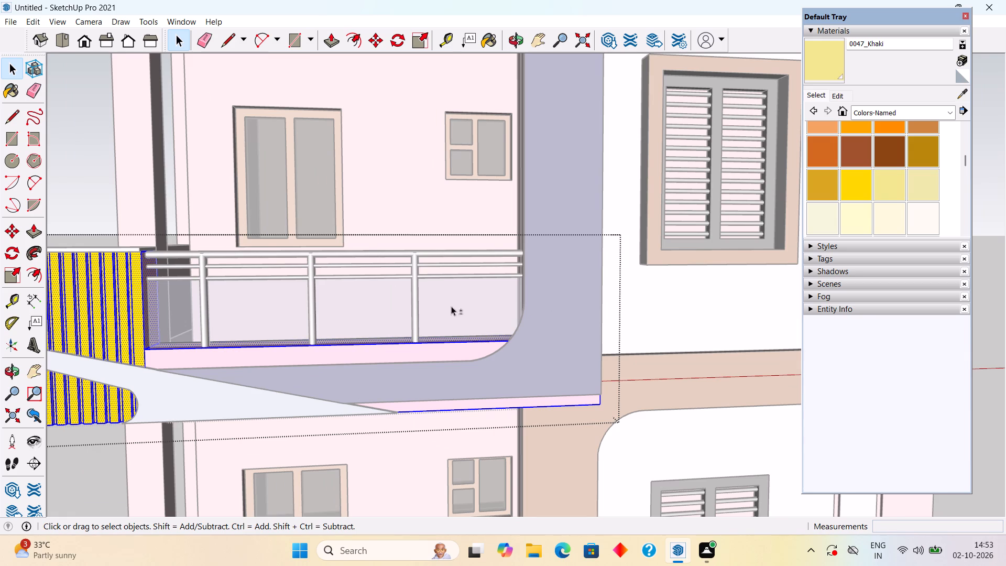
pyautogui.keyDown('shift'); pyautogui.moveTo(418, 279); pyautogui.dragTo(453, 451, button='middle'); pyautogui.keyUp('shift')
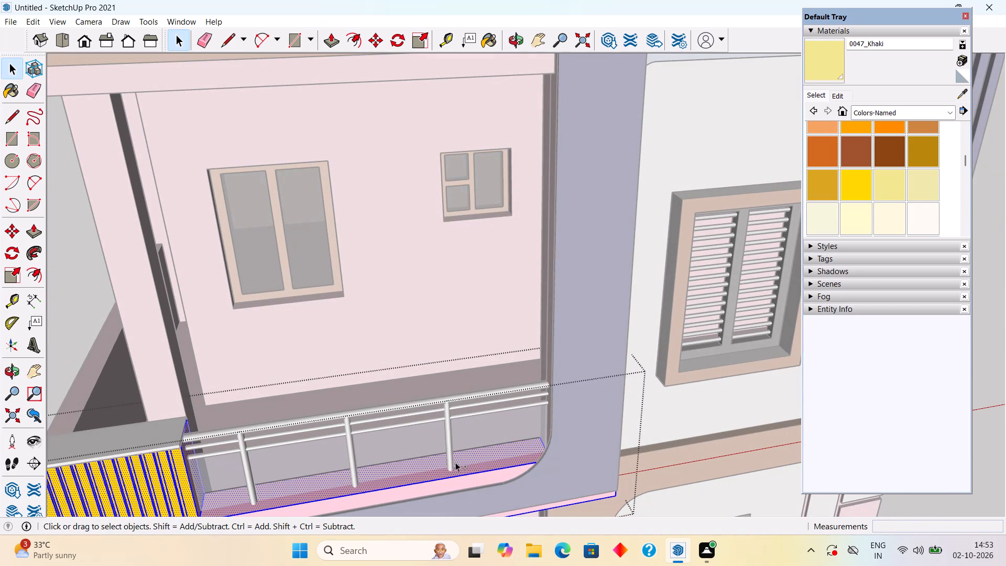
pyautogui.keyDown('shift'); pyautogui.click(417, 473); pyautogui.keyUp('shift')
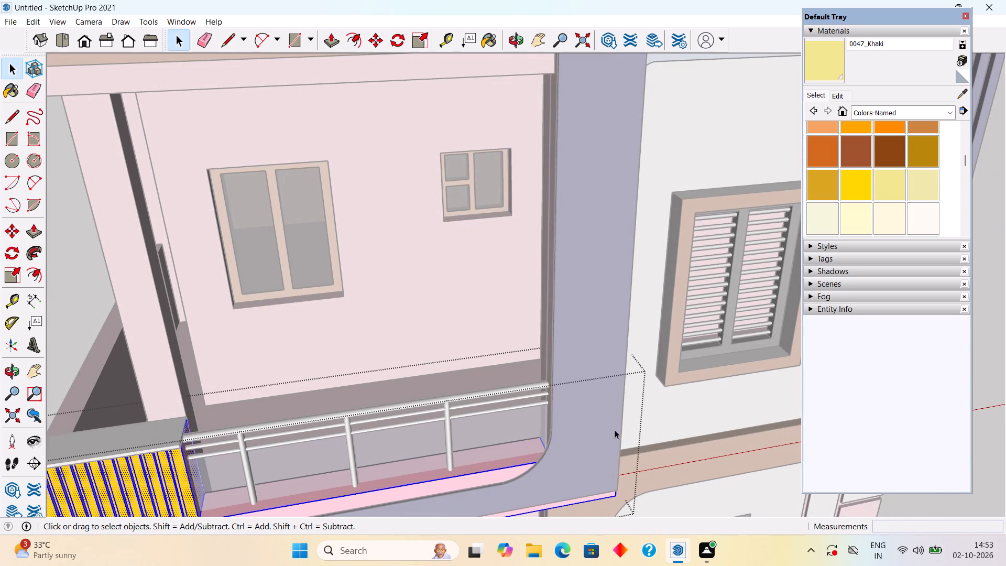
pyautogui.moveTo(556, 432); pyautogui.dragTo(174, 307, button='middle')
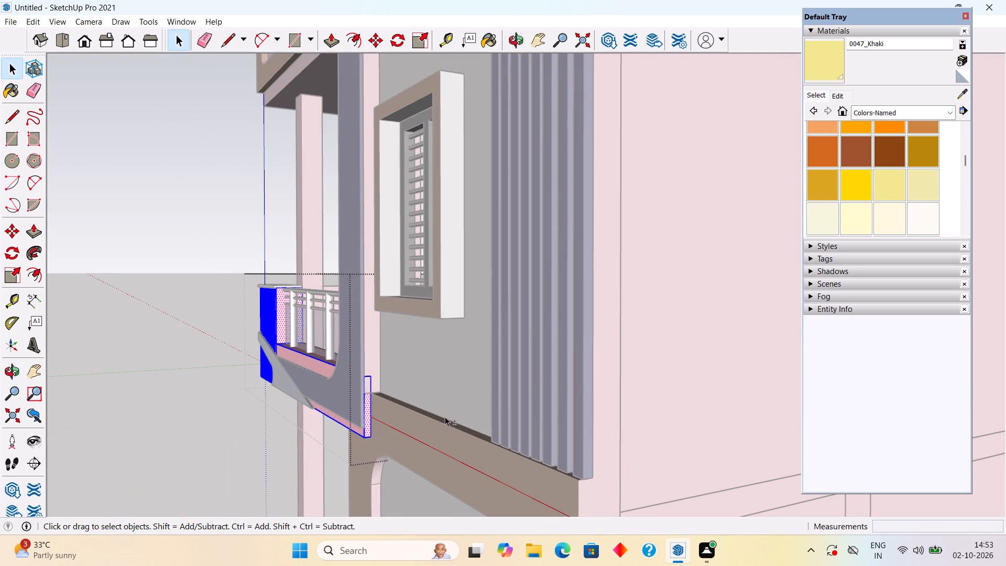
pyautogui.keyDown('shift'); pyautogui.click(368, 420); pyautogui.keyUp('shift')
pyautogui.keyDown('shift'); pyautogui.scroll(-1, 322, 393); pyautogui.keyUp('shift')
pyautogui.keyDown('shift'); pyautogui.moveTo(322, 393); pyautogui.dragTo(636, 355, button='middle'); pyautogui.keyUp('shift')
pyautogui.keyDown('shift'); pyautogui.click(539, 299); pyautogui.keyUp('shift')
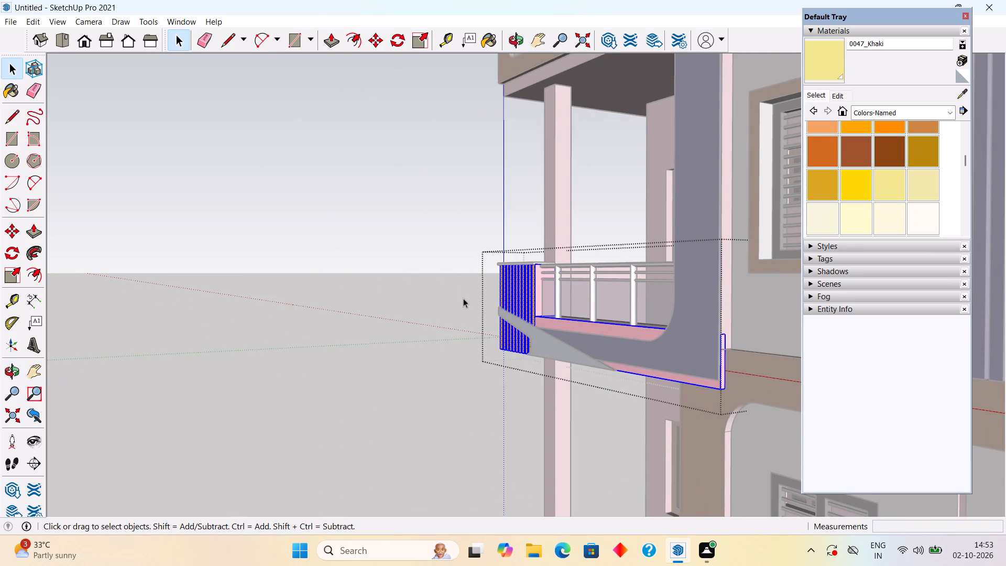
pyautogui.moveTo(462, 299); pyautogui.dragTo(847, 384, button='middle')
pyautogui.moveTo(482, 346); pyautogui.dragTo(660, 332, button='middle')
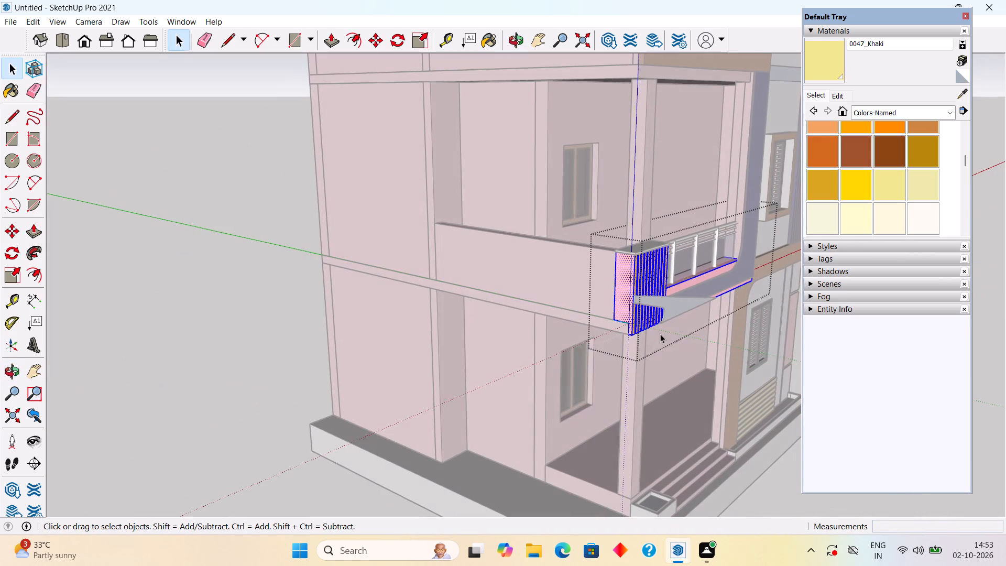
pyautogui.keyDown('ctrl'); pyautogui.click(621, 306); pyautogui.keyUp('ctrl')
pyautogui.moveTo(708, 213); pyautogui.dragTo(501, 255, button='middle')
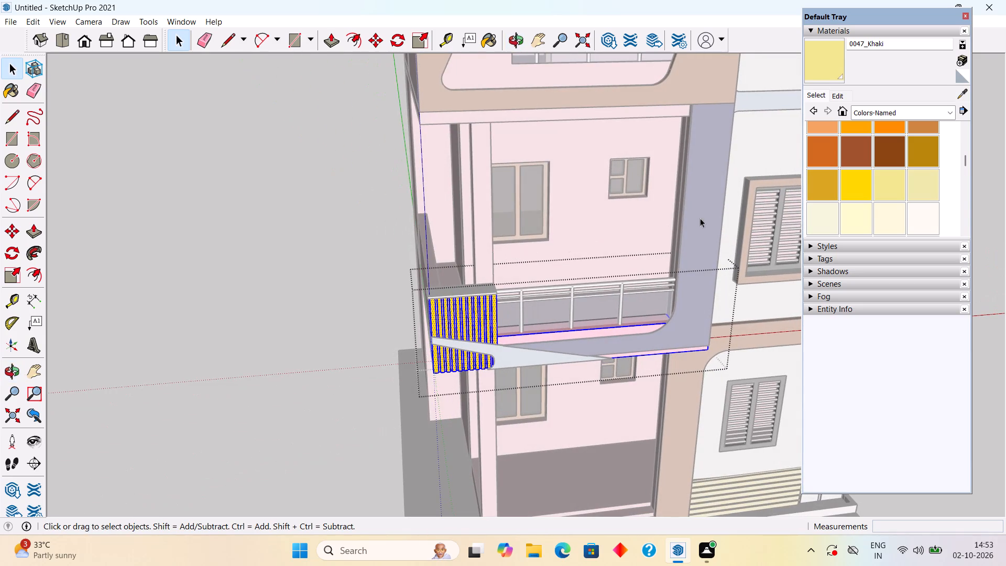
pyautogui.click(817, 72)
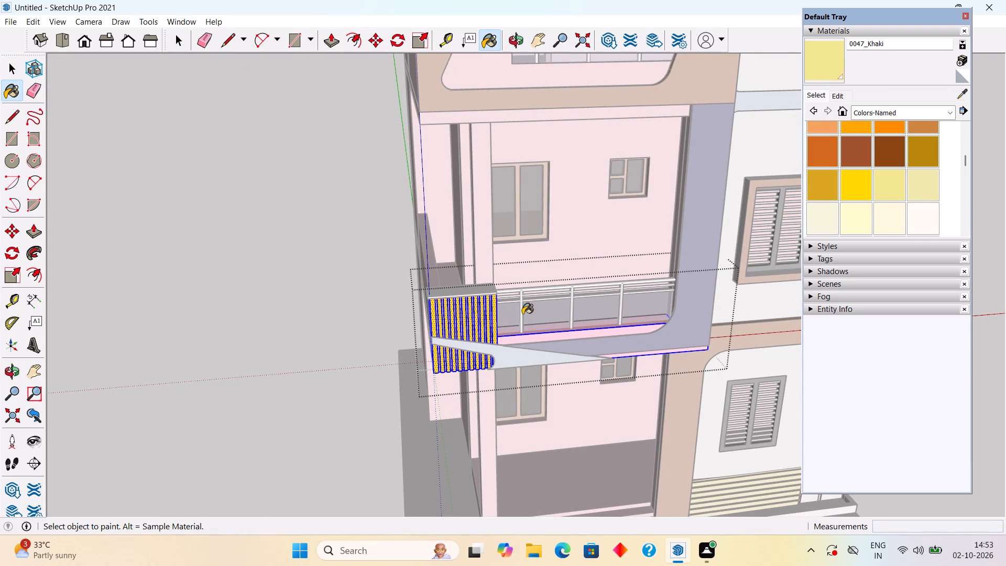
pyautogui.click(458, 325)
pyautogui.press('space')
pyautogui.click(355, 286)
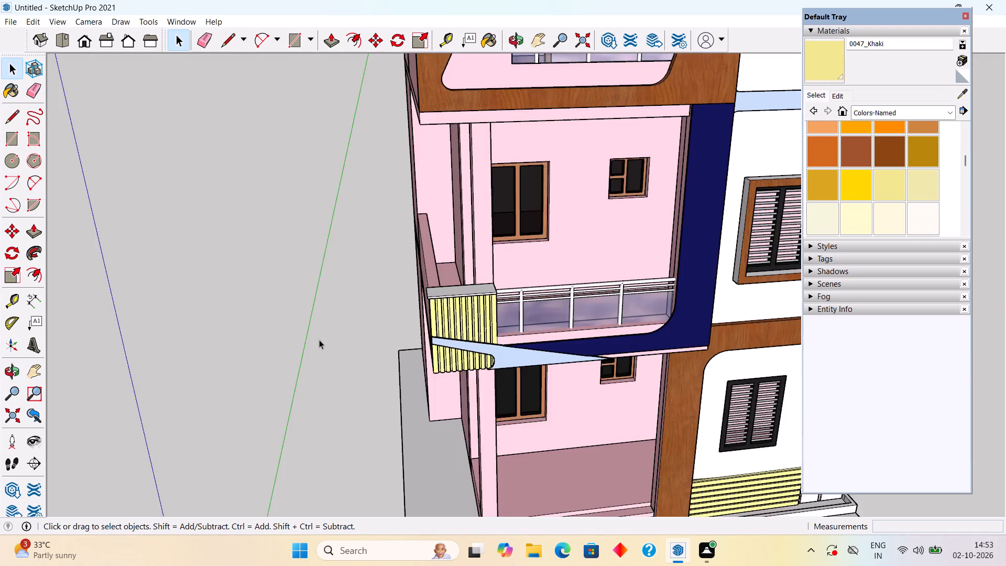
# Examine the whole front elevation of the house with the khaki accents.
pyautogui.scroll(-7, 319, 339)
pyautogui.moveTo(567, 359); pyautogui.dragTo(537, 311, button='middle')
pyautogui.scroll(-6, 542, 313)
pyautogui.moveTo(513, 311); pyautogui.dragTo(499, 169, button='middle')
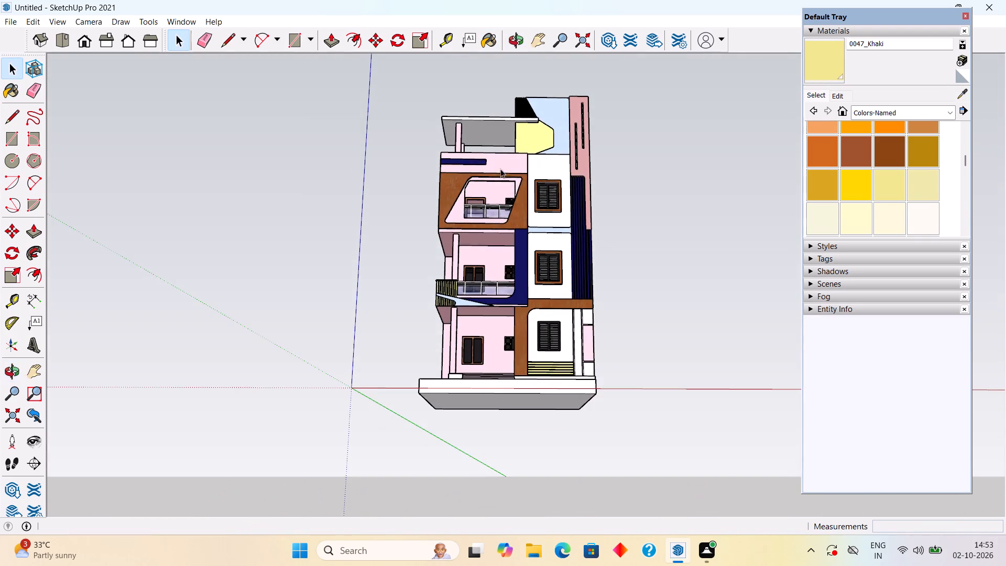
pyautogui.moveTo(560, 218); pyautogui.dragTo(555, 301, button='middle')
pyautogui.scroll(3, 601, 57)
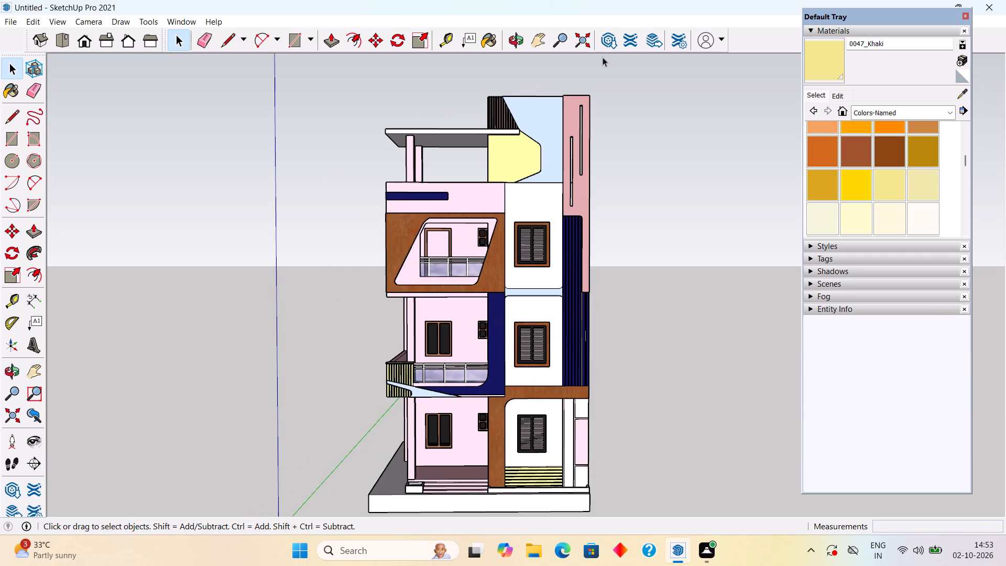
pyautogui.scroll(-1, 603, 59)
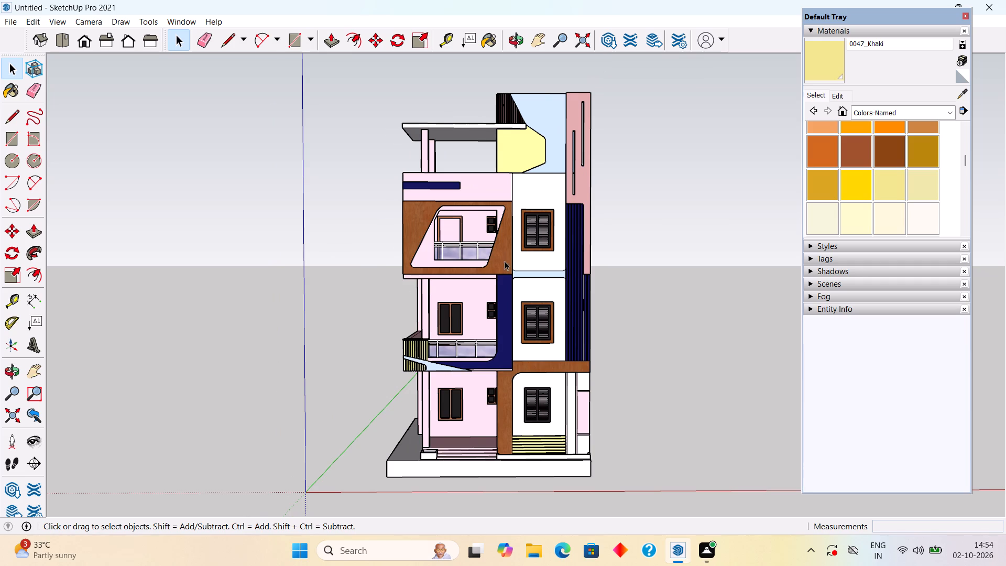
pyautogui.moveTo(510, 274); pyautogui.dragTo(505, 261, button='middle')
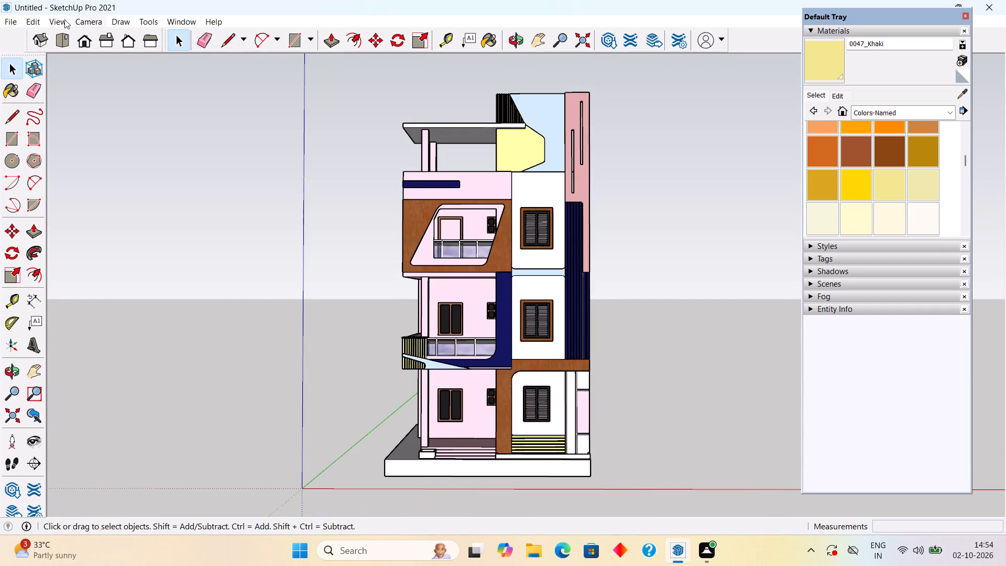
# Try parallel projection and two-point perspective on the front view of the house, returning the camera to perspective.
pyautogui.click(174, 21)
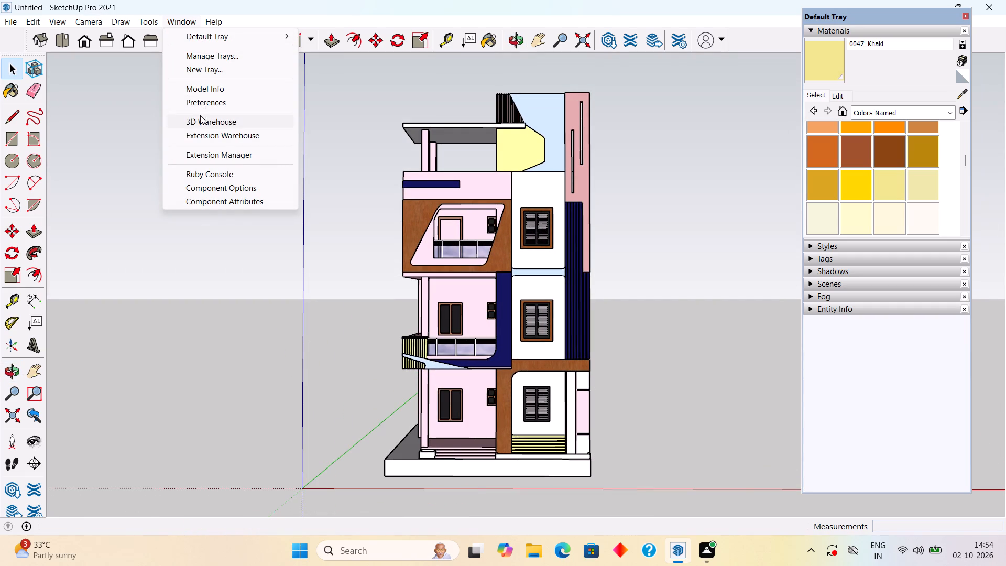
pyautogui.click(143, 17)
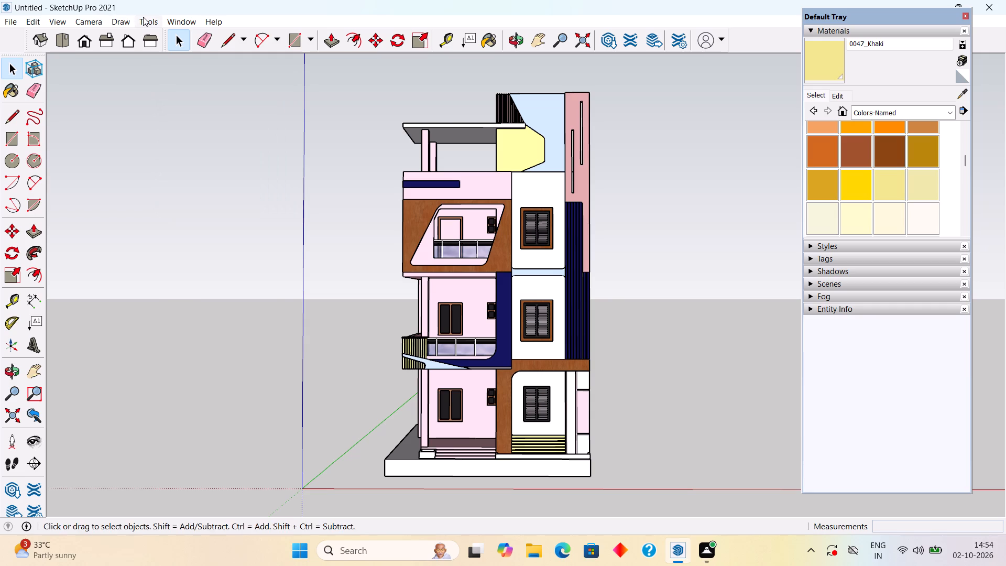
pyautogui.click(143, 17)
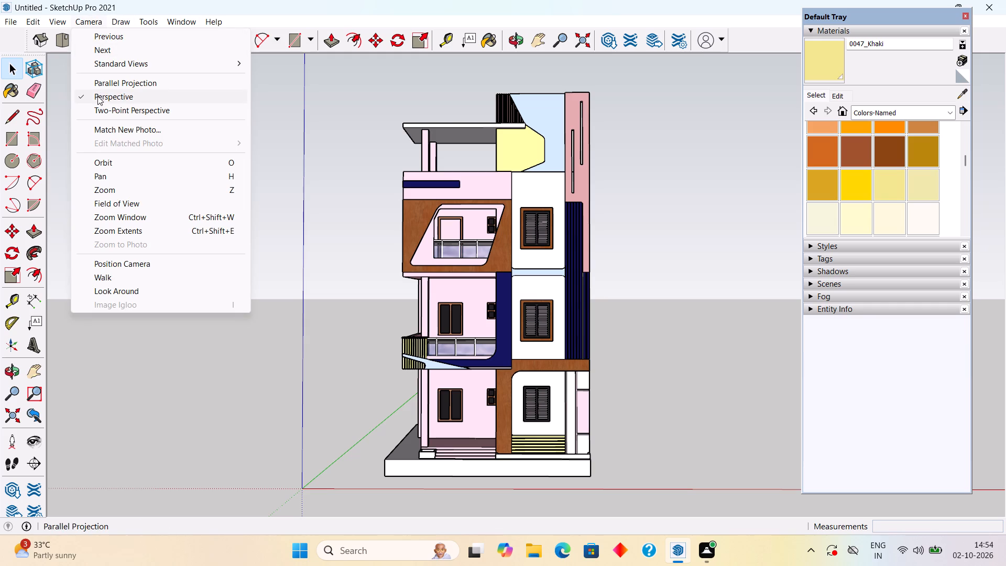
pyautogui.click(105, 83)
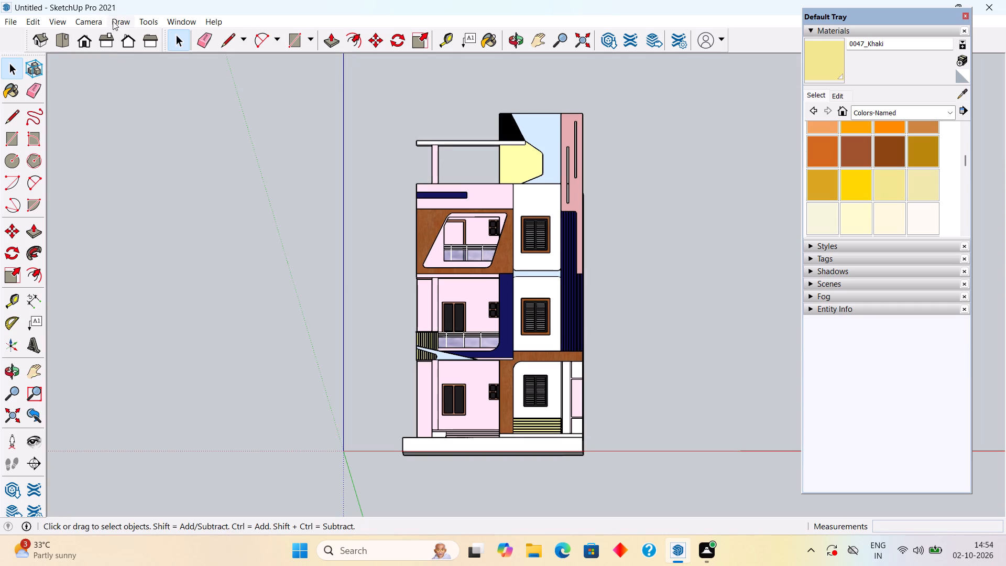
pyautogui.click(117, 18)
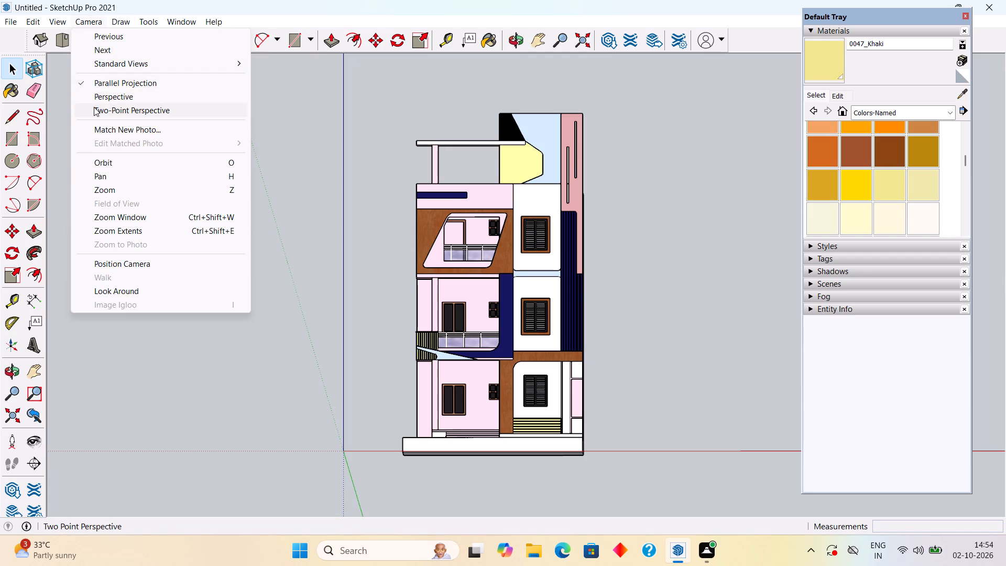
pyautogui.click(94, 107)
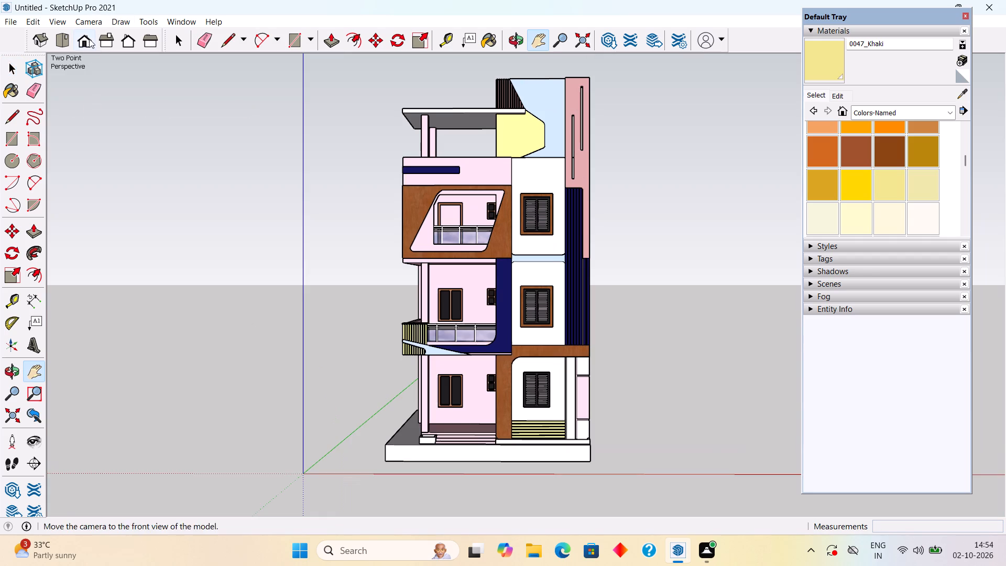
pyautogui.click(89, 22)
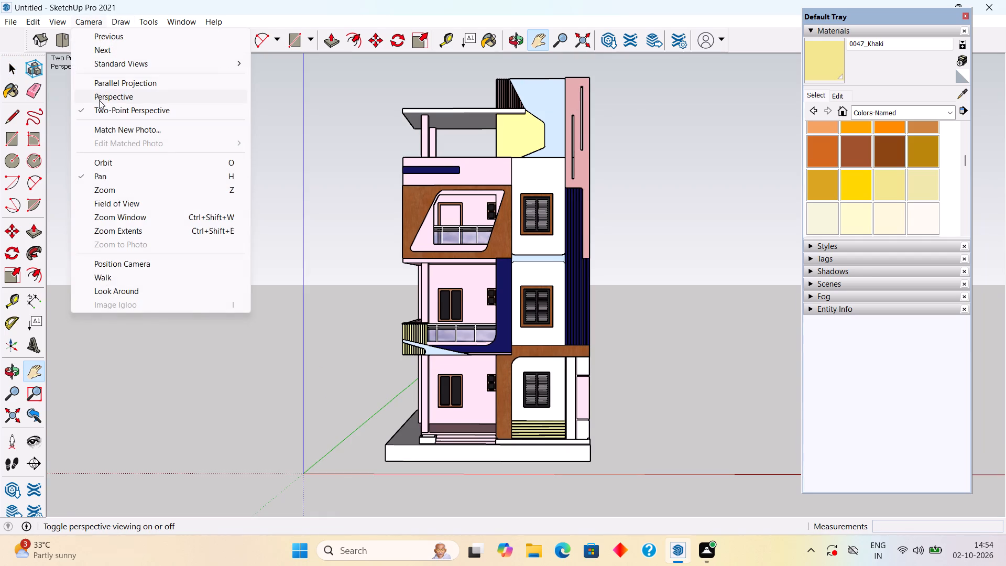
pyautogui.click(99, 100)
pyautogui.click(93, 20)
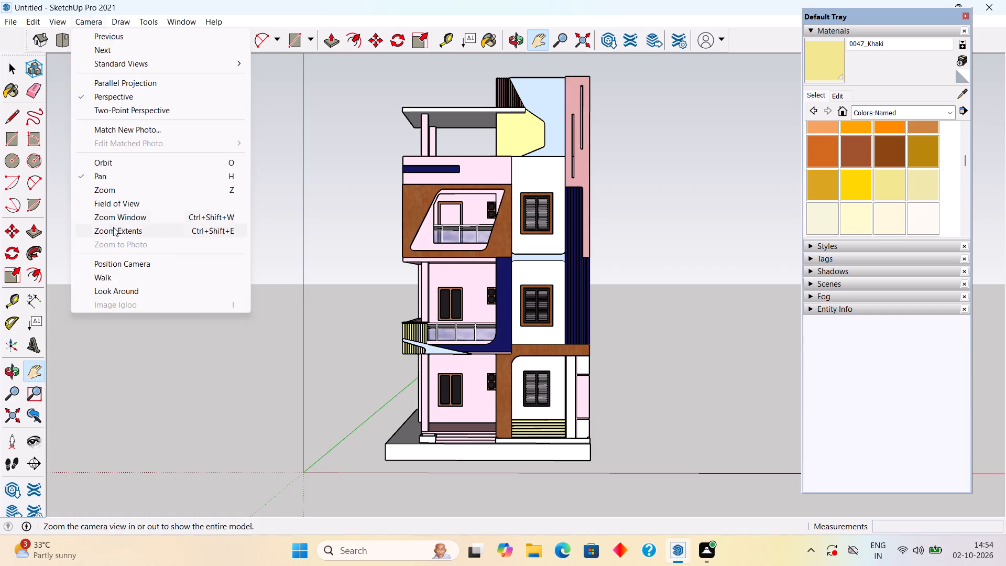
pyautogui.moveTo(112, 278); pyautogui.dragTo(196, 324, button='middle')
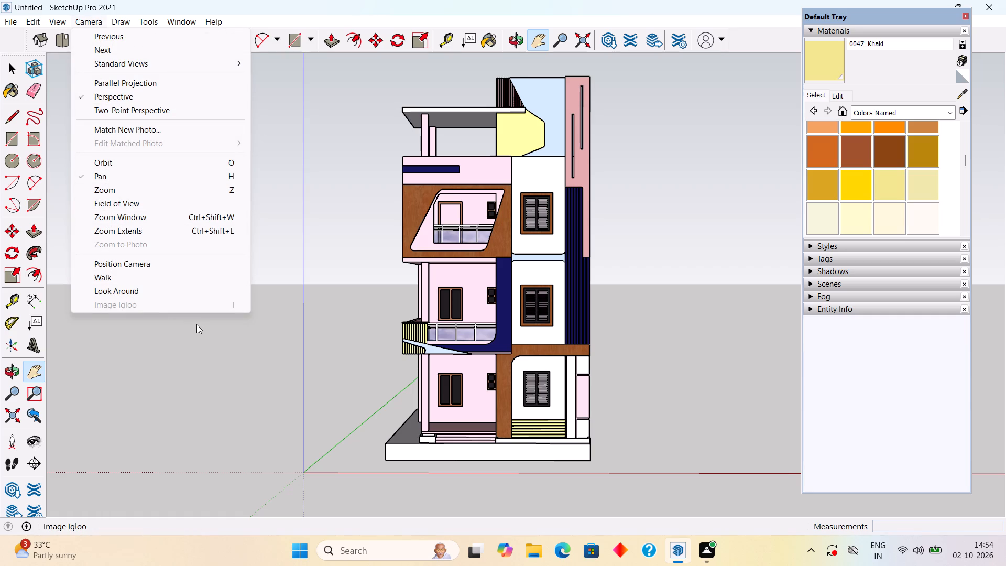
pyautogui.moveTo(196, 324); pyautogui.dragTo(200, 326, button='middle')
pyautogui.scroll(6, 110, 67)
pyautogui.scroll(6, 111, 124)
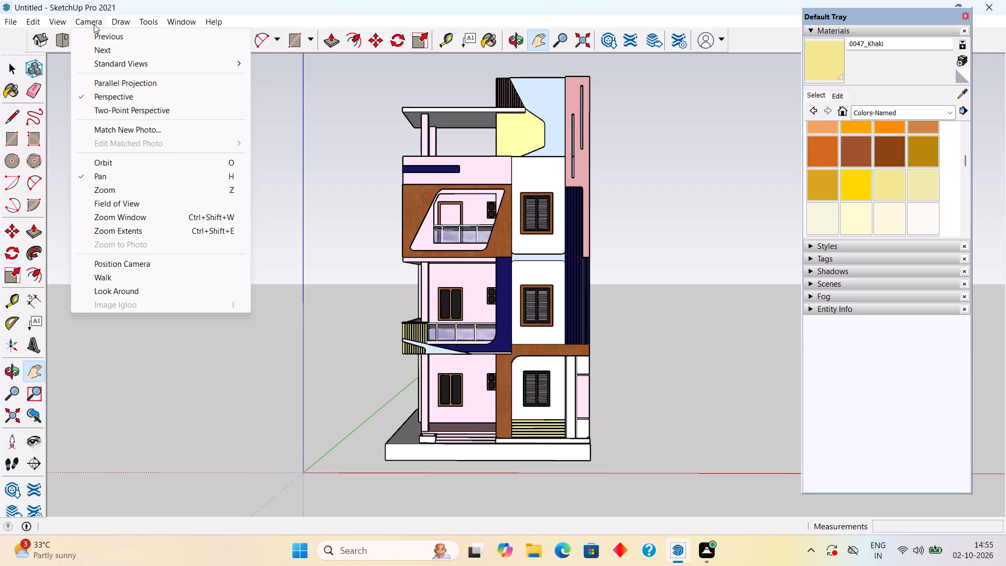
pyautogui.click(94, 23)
# Examine the coloured house from the side, from low angles and from the front.
pyautogui.moveTo(359, 273); pyautogui.dragTo(727, 284, button='middle')
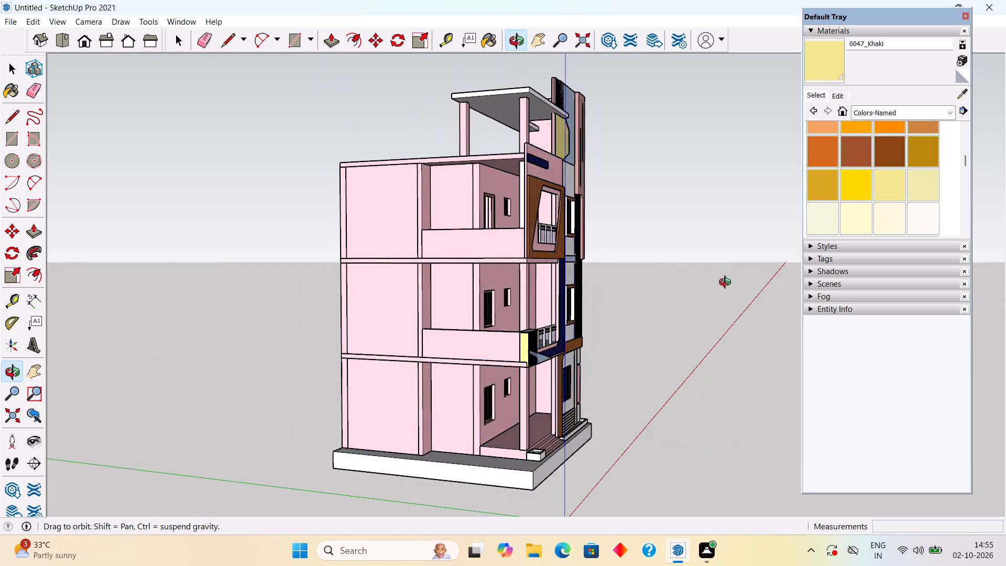
pyautogui.moveTo(727, 284); pyautogui.dragTo(386, 301, button='middle')
pyautogui.scroll(3, 505, 329)
pyautogui.scroll(-4, 505, 329)
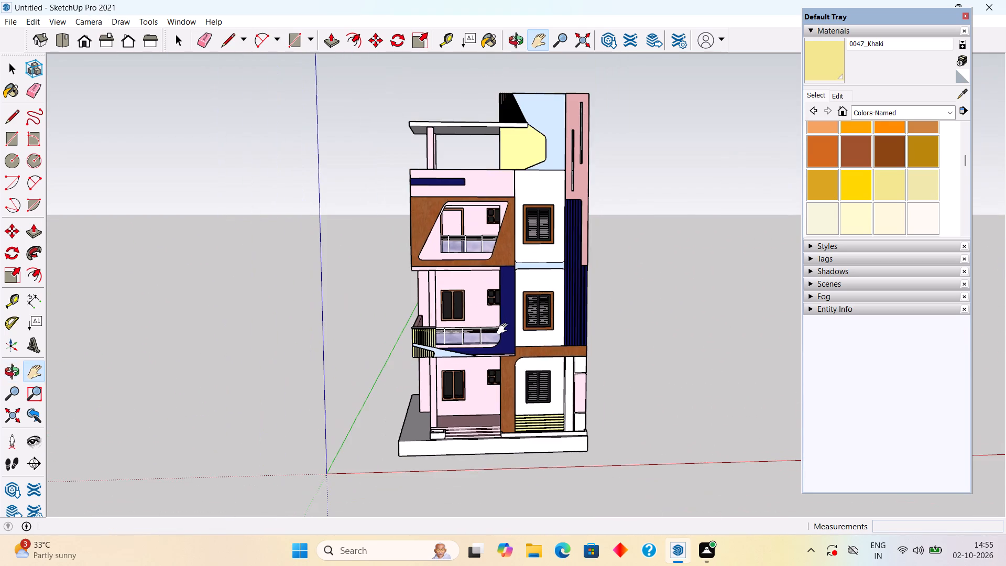
pyautogui.scroll(1, 592, 402)
pyautogui.scroll(-1, 592, 403)
pyautogui.moveTo(632, 475); pyautogui.dragTo(613, 374, button='middle')
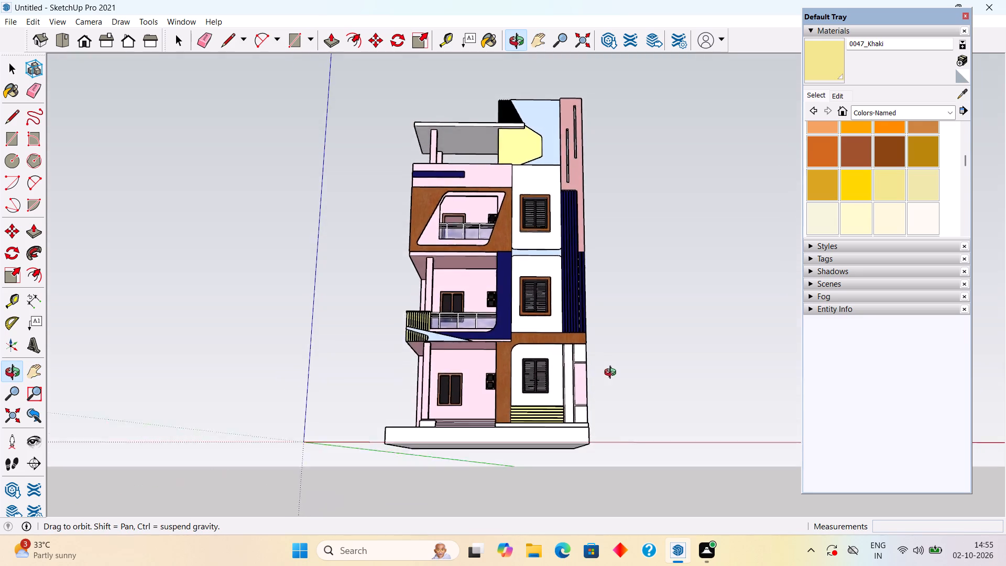
pyautogui.moveTo(613, 374); pyautogui.dragTo(625, 455, button='middle')
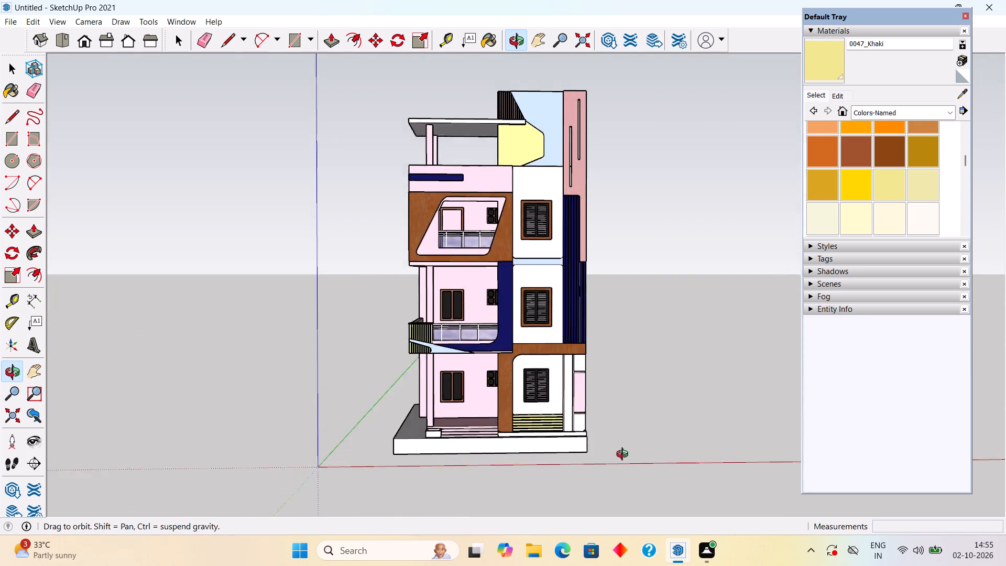
pyautogui.moveTo(625, 455); pyautogui.dragTo(813, 442, button='middle')
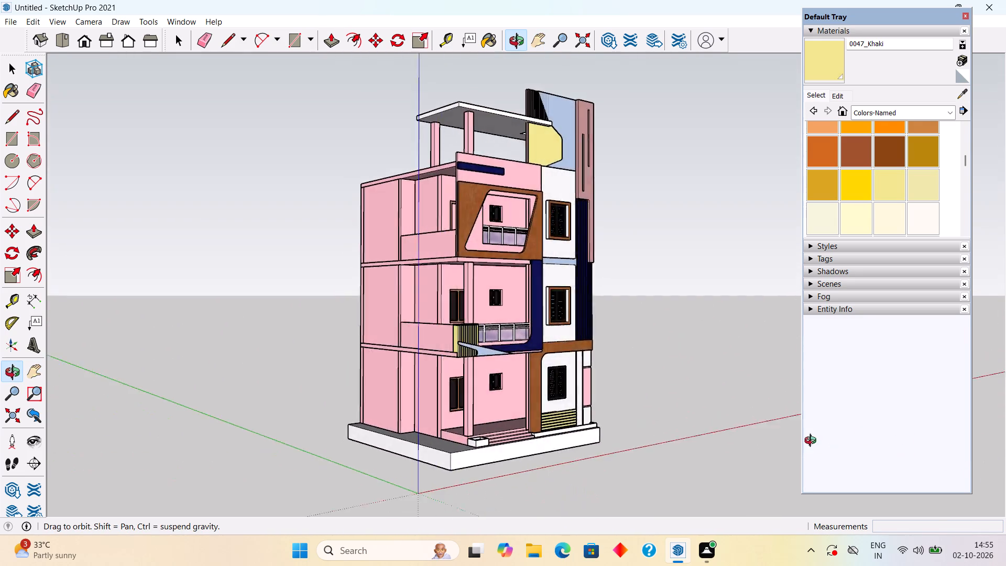
pyautogui.moveTo(813, 442); pyautogui.dragTo(704, 394, button='middle')
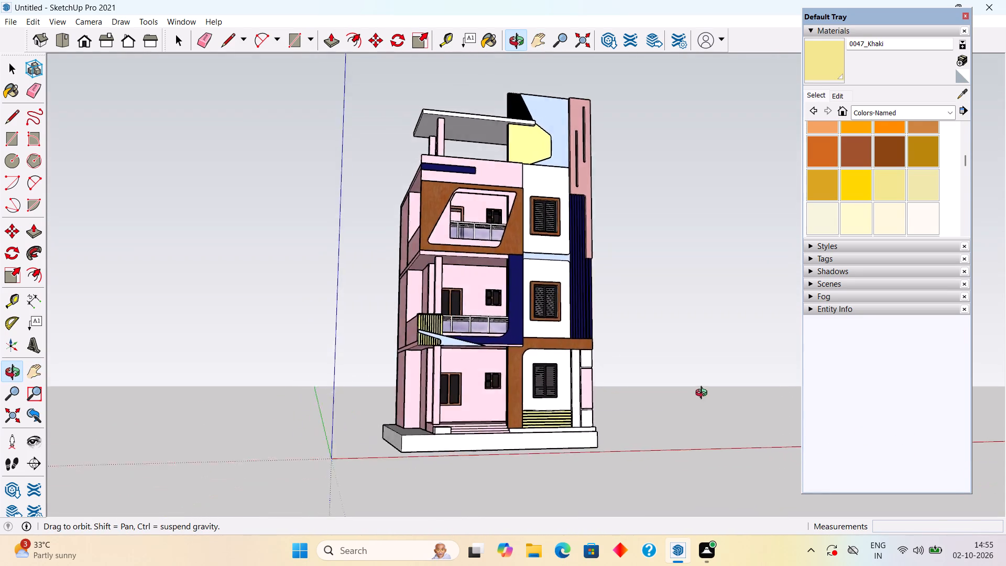
pyautogui.moveTo(704, 394); pyautogui.dragTo(591, 426, button='middle')
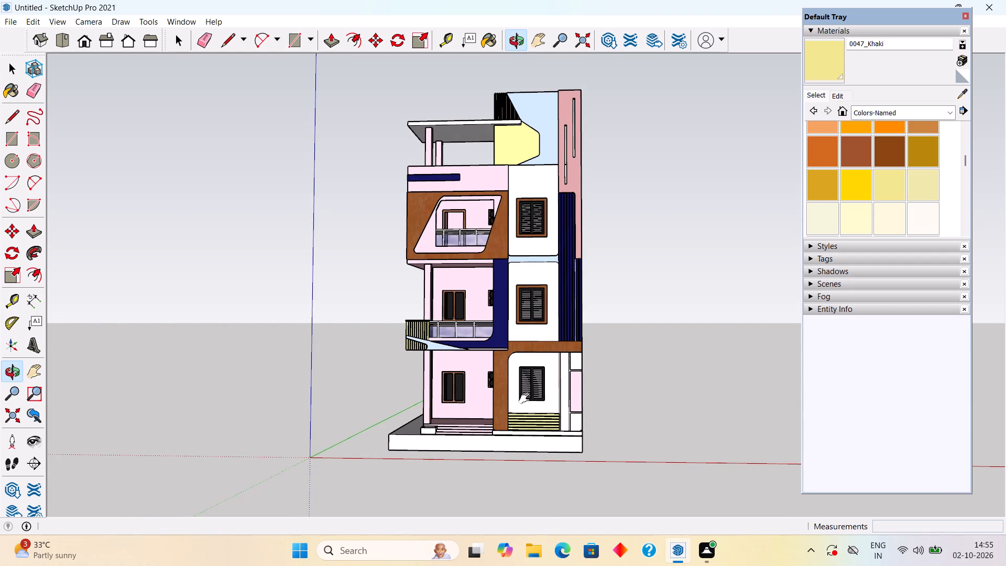
pyautogui.scroll(1, 525, 399)
pyautogui.moveTo(517, 394); pyautogui.dragTo(556, 389, button='middle')
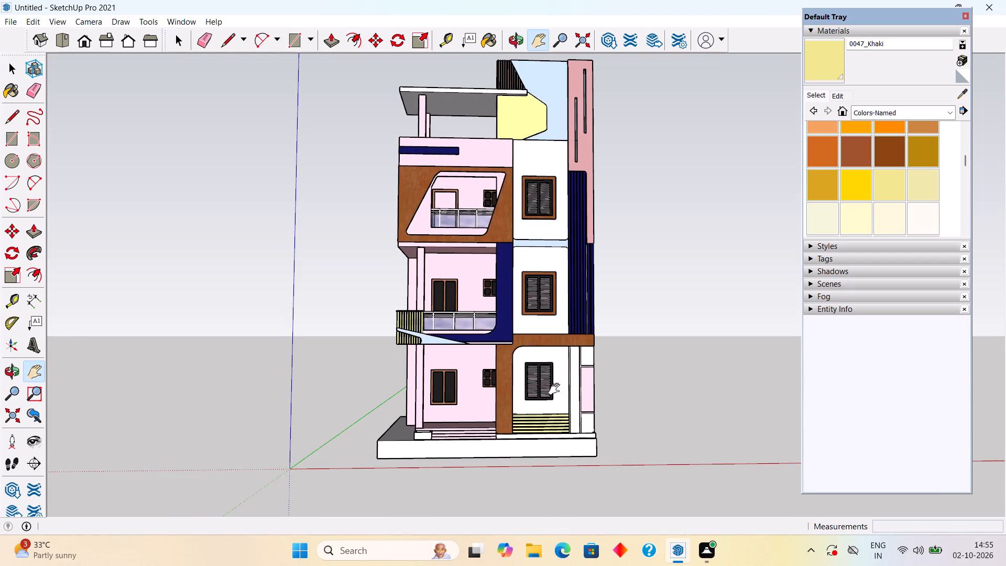
pyautogui.scroll(3, 486, 251)
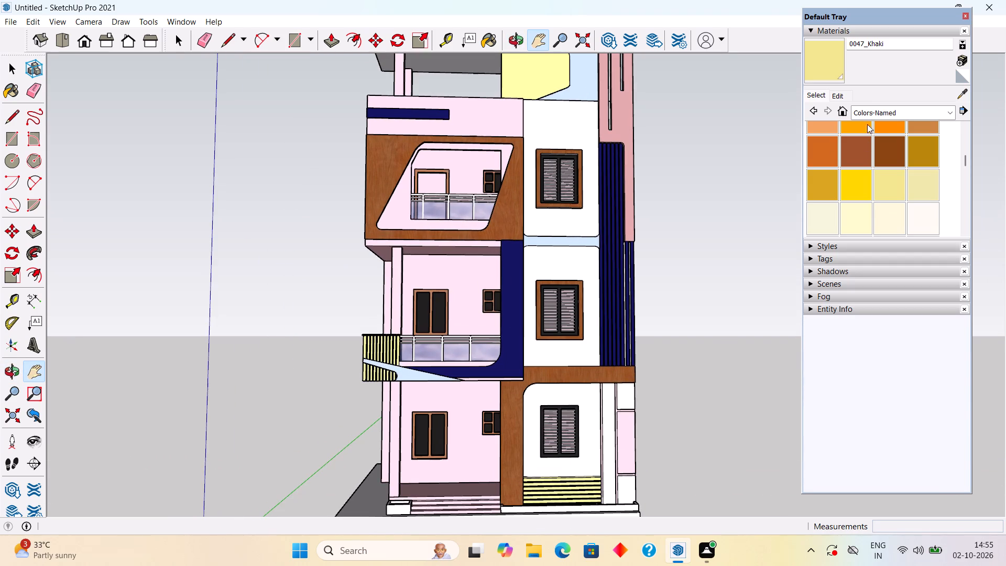
# Paint the pink ground-floor panel beside the window wall 0099_LightSteelBlue, sampling the colour from the top-storey light blue wall.
pyautogui.click(869, 110)
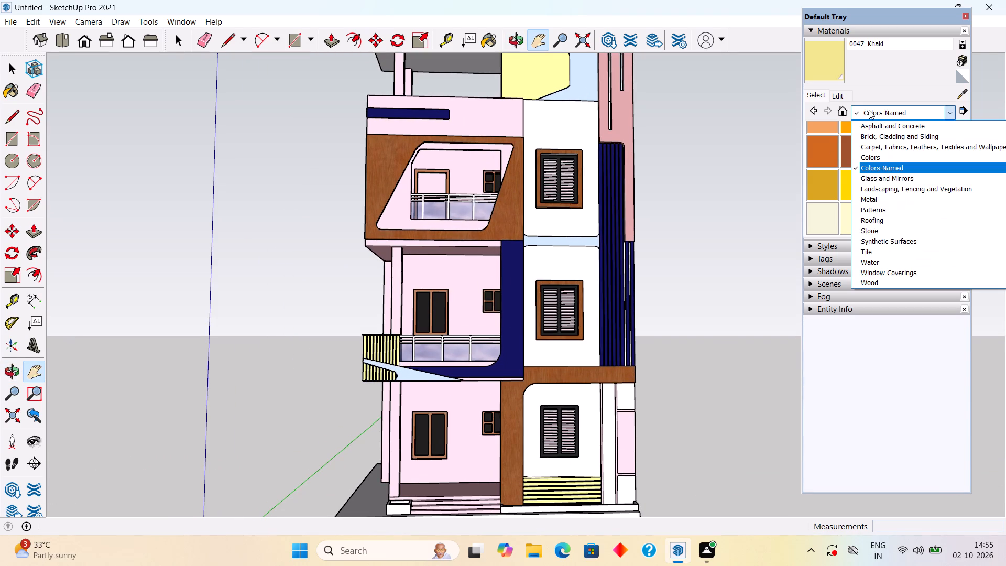
pyautogui.click(869, 110)
pyautogui.scroll(3, 845, 212)
pyautogui.scroll(-1, 845, 212)
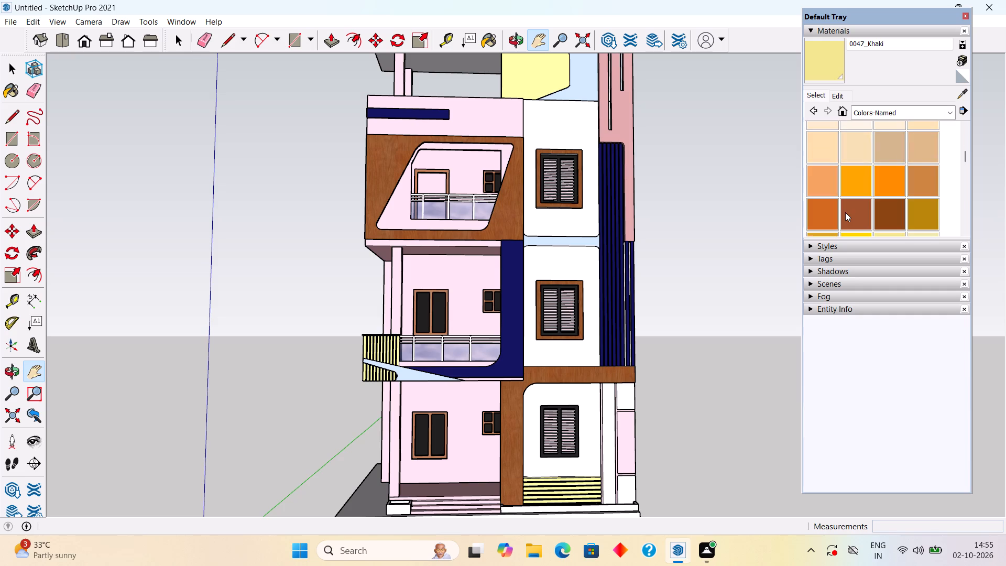
pyautogui.scroll(-1, 845, 212)
pyautogui.scroll(1, 845, 212)
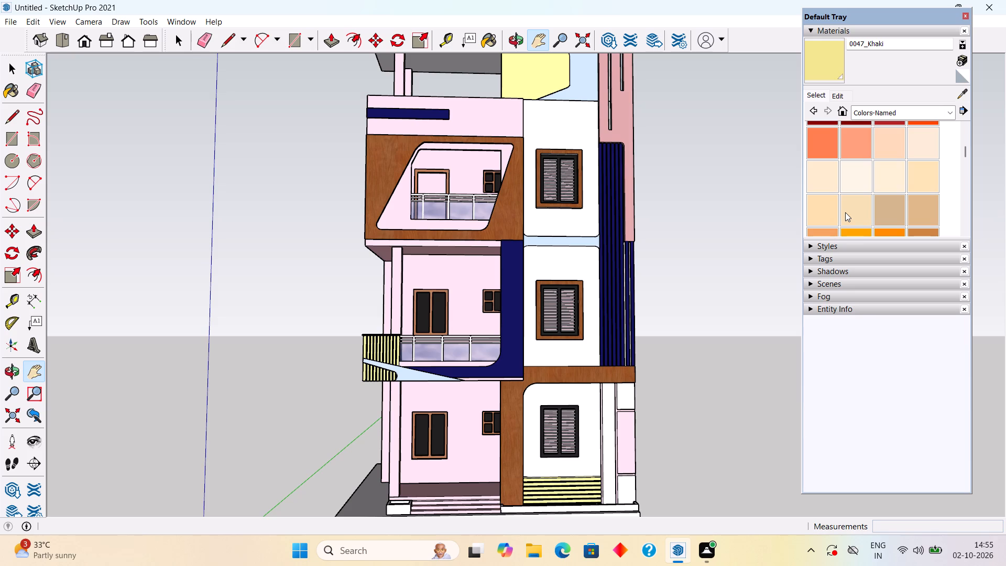
pyautogui.scroll(-2, 857, 221)
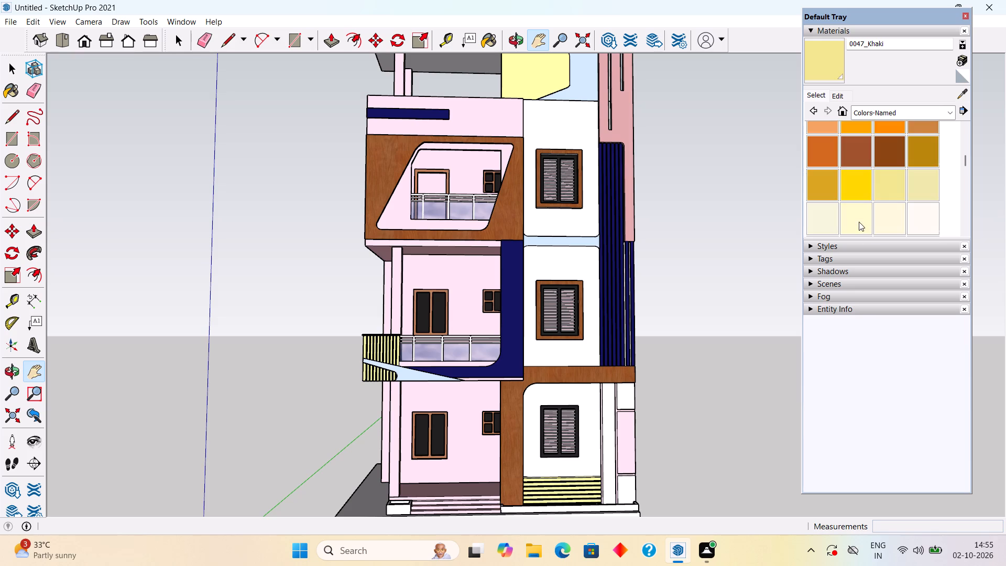
pyautogui.scroll(-4, 857, 224)
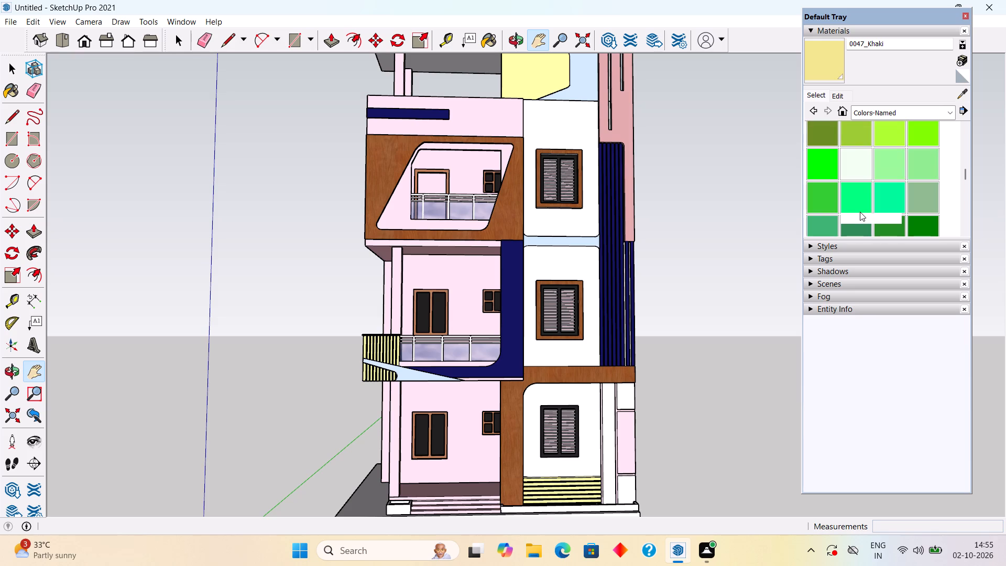
pyautogui.scroll(-1, 860, 212)
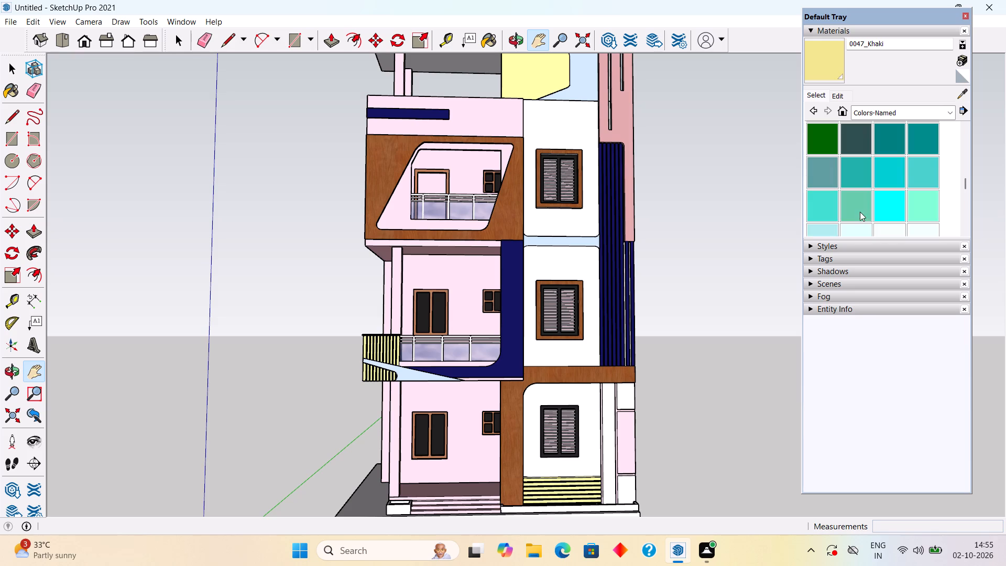
pyautogui.click(959, 94)
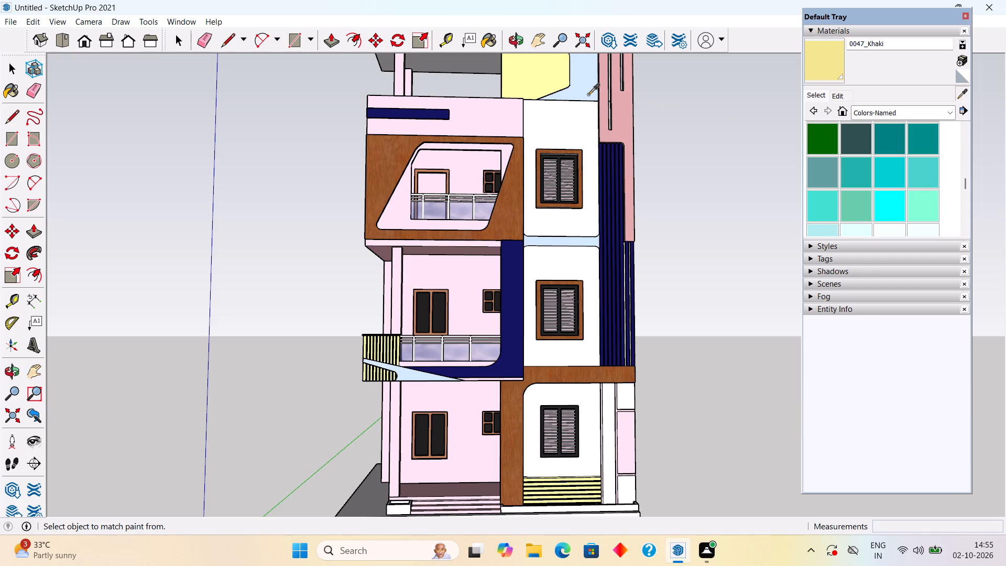
pyautogui.click(588, 94)
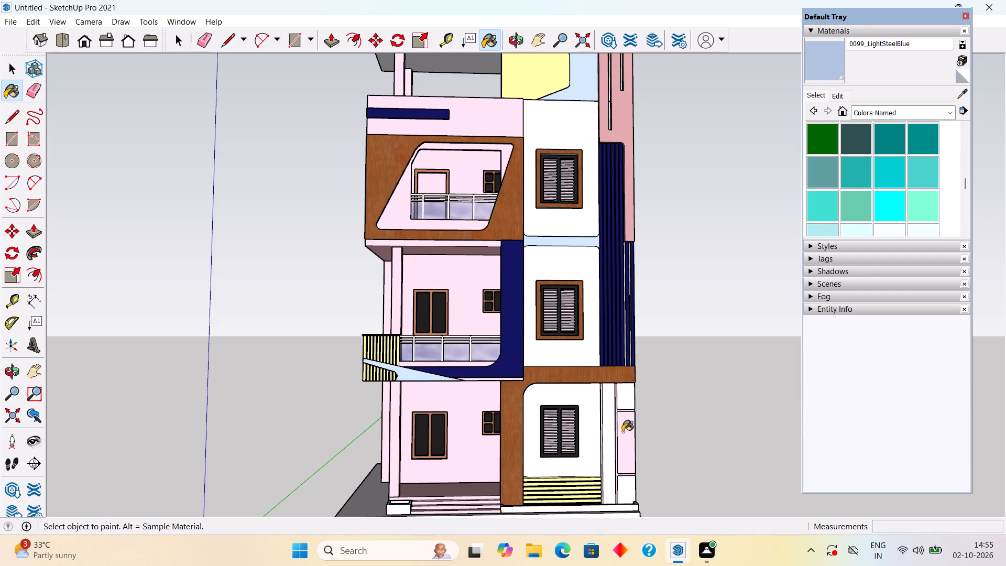
pyautogui.click(622, 432)
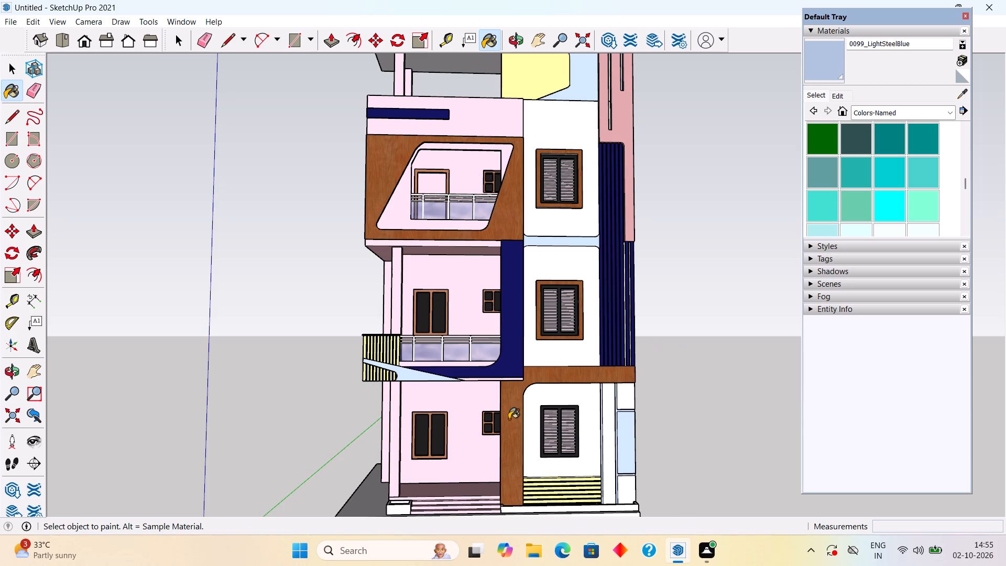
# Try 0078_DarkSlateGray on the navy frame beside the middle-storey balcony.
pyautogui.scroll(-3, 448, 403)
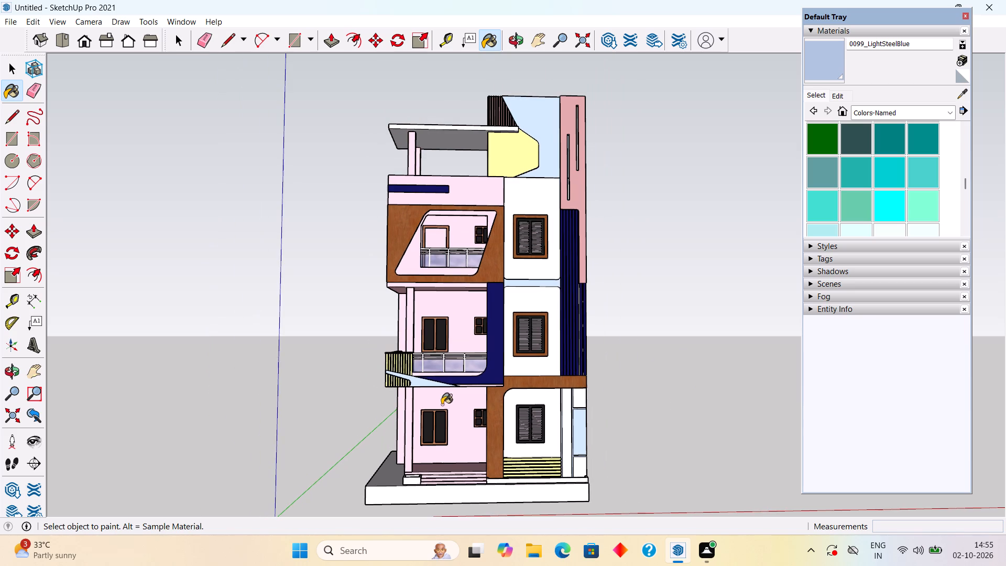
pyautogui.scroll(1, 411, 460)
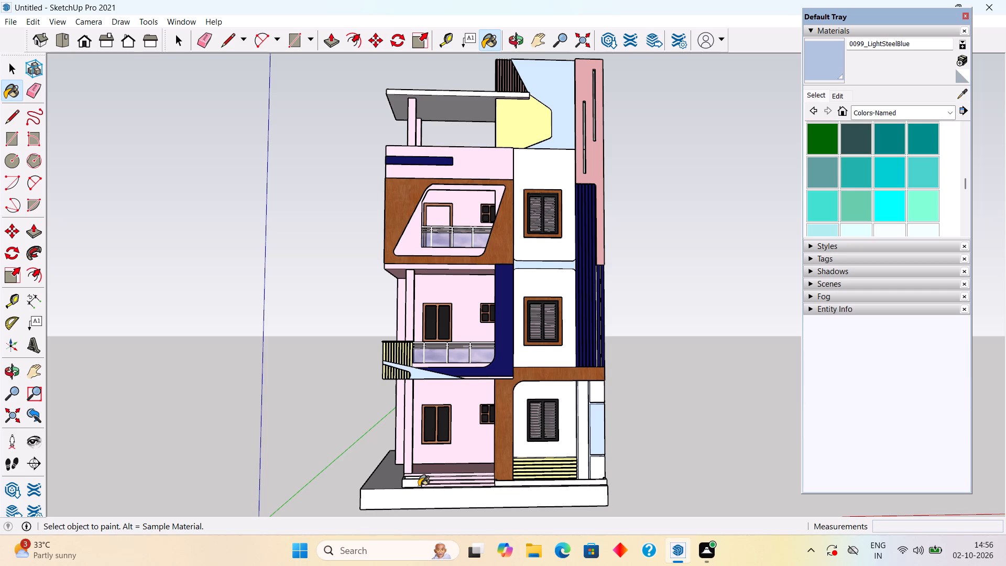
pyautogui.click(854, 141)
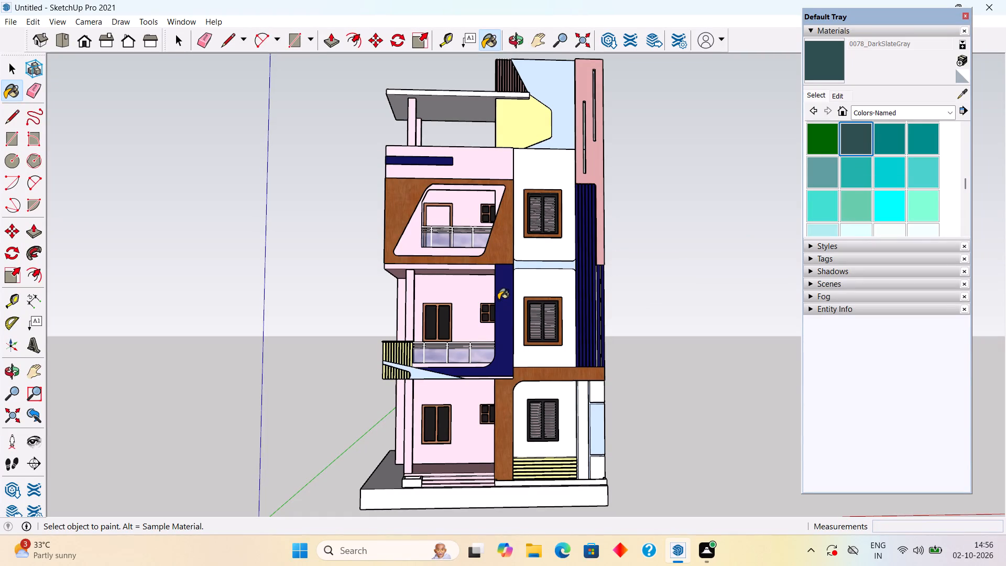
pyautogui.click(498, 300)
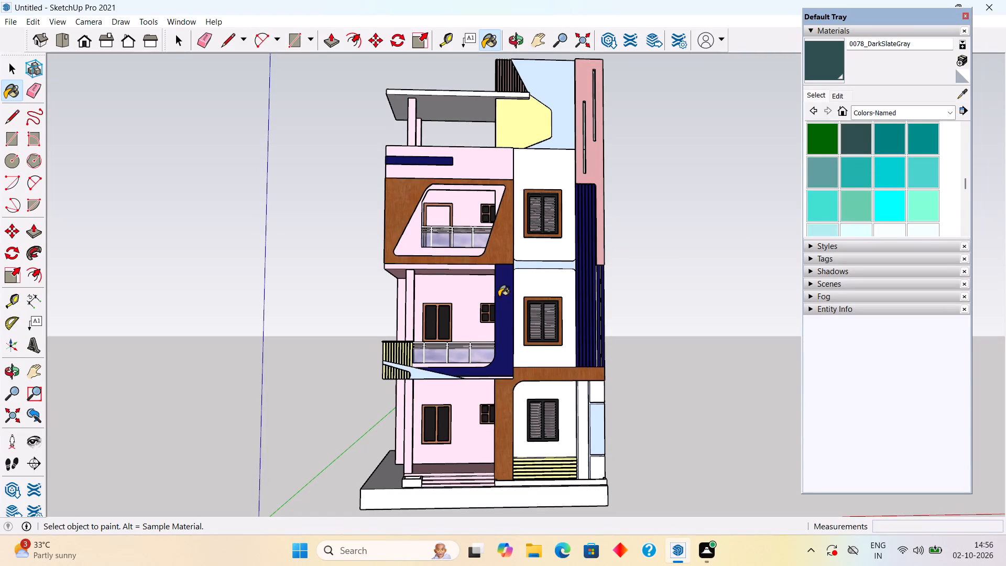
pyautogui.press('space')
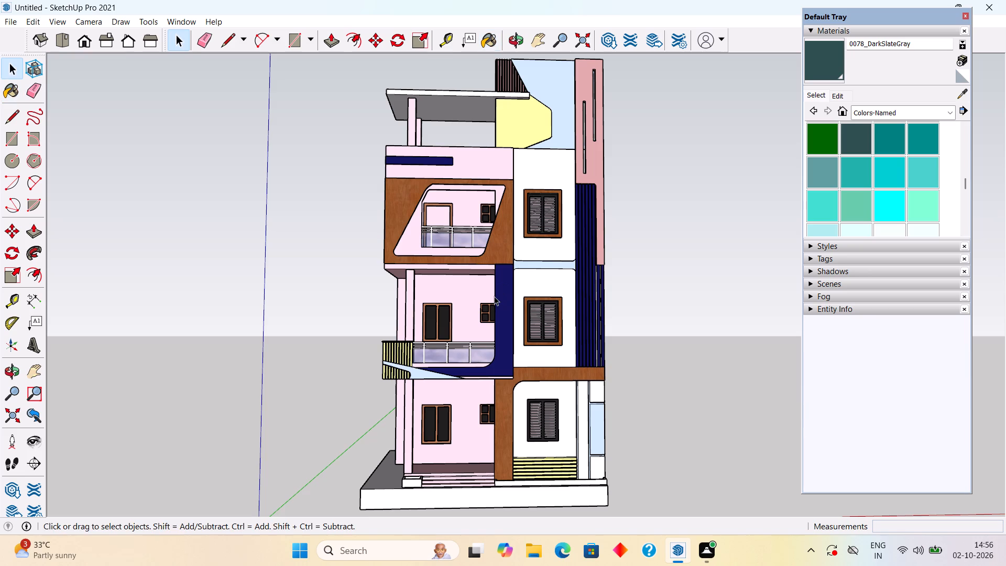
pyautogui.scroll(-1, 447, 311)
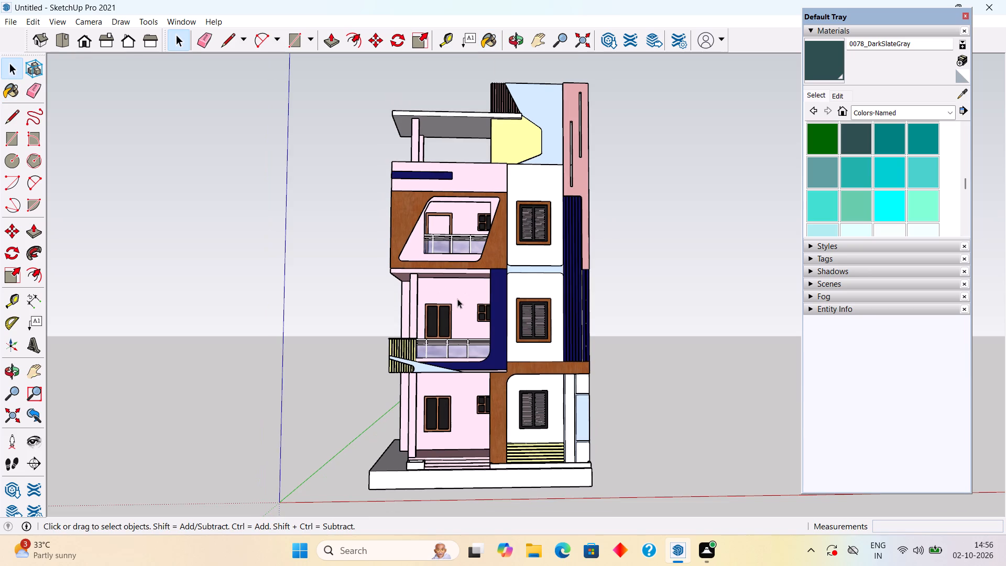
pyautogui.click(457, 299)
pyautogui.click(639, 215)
# Paint the pink front walls of the ground and middle storeys and the pink parapet above the wooden frame 0117_GhostWhite.
pyautogui.scroll(-1, 885, 210)
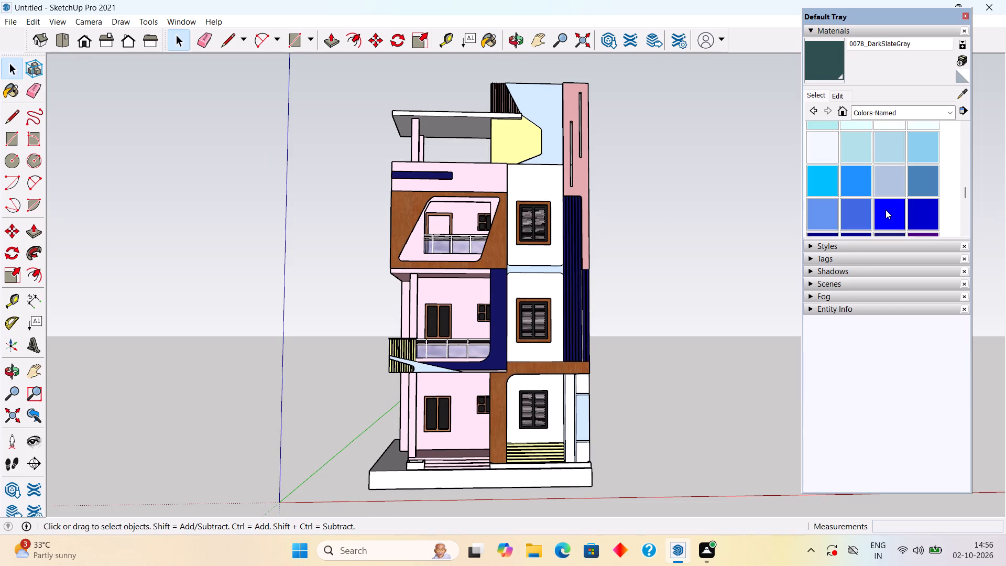
pyautogui.scroll(-1, 885, 210)
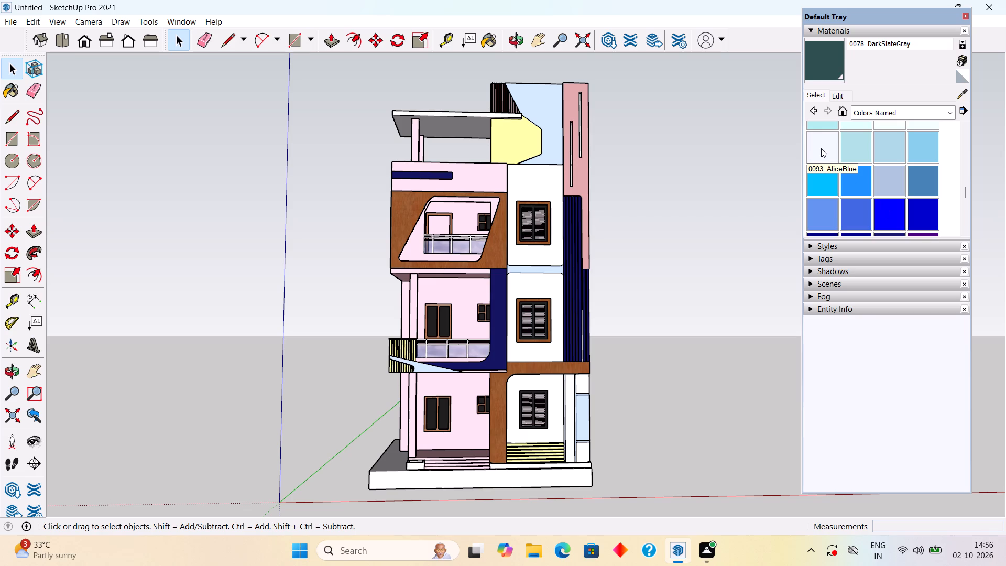
pyautogui.scroll(1, 859, 136)
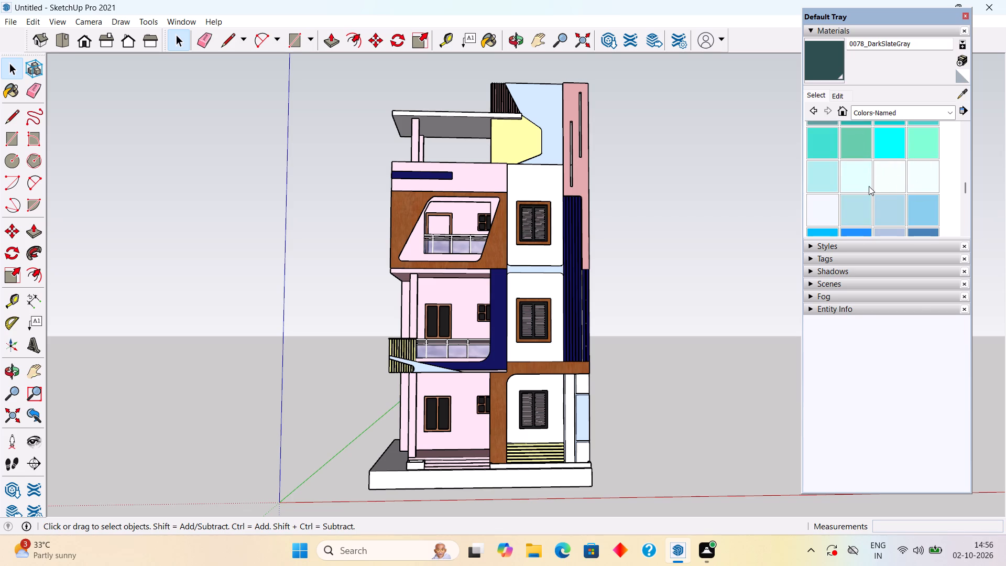
pyautogui.scroll(-3, 869, 186)
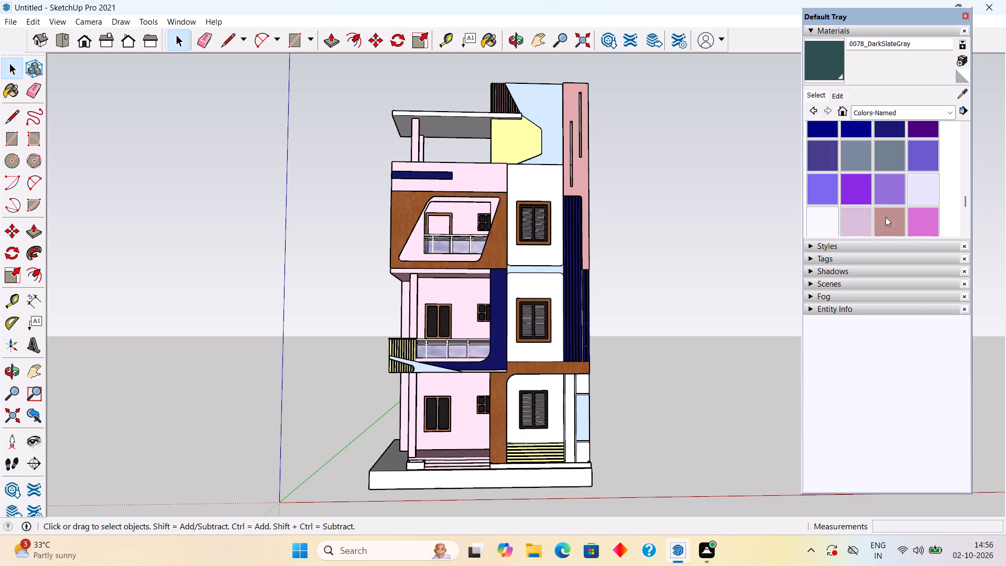
pyautogui.click(822, 216)
pyautogui.click(451, 293)
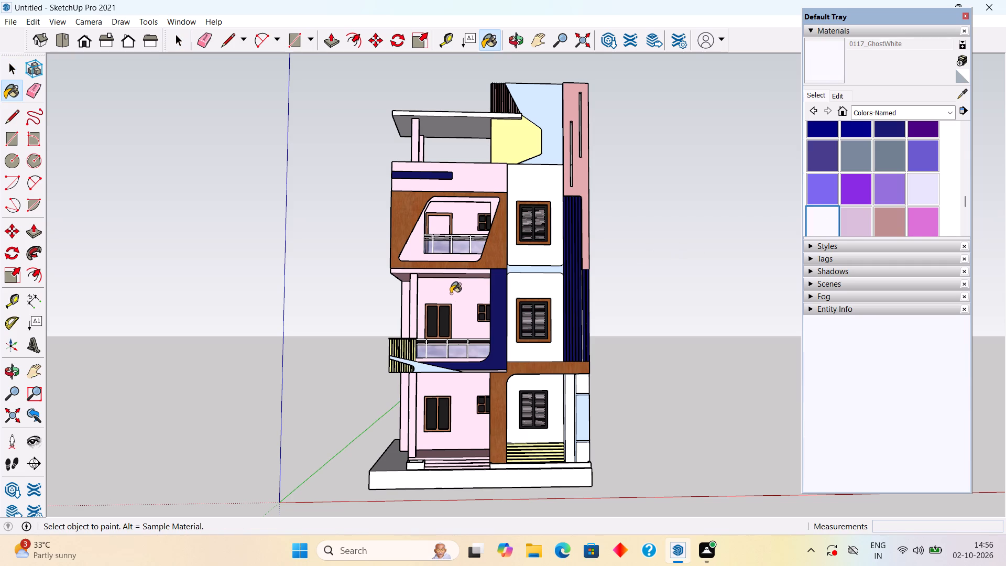
pyautogui.click(455, 397)
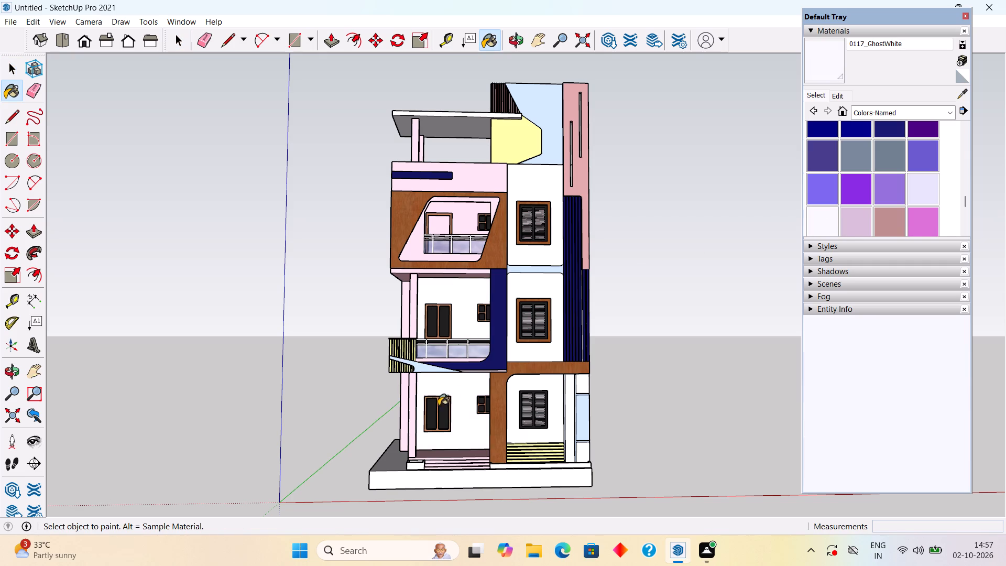
pyautogui.moveTo(439, 407); pyautogui.dragTo(466, 417, button='middle')
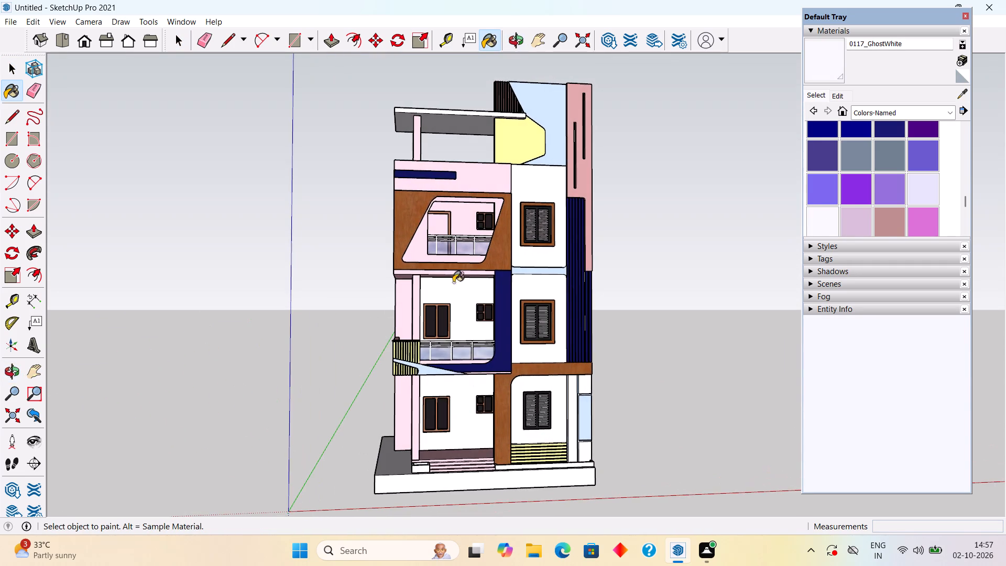
pyautogui.click(465, 178)
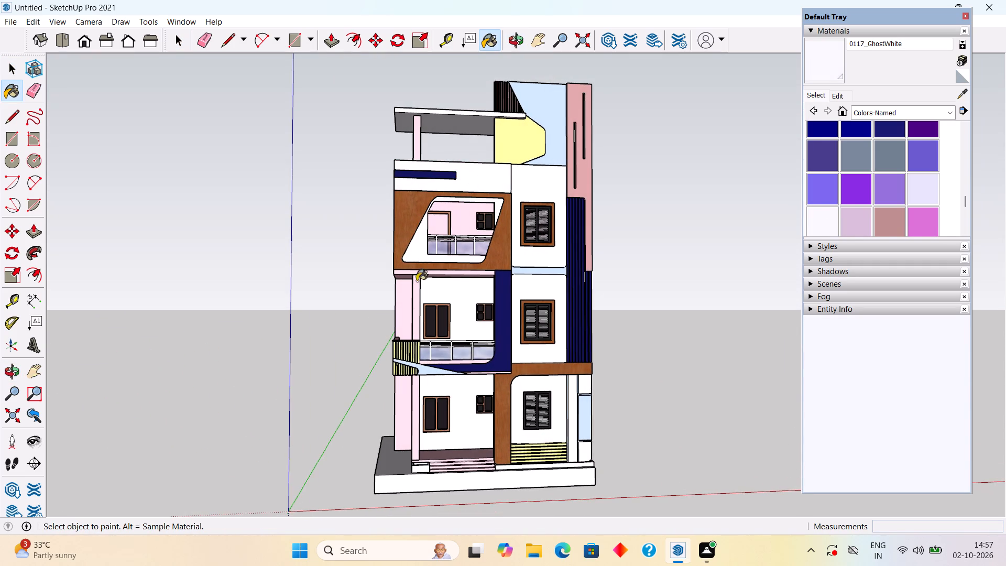
# Paint the balcony-side parapets, the ground- and middle-storey side walls, their recess faces and the slab band between them 0117_GhostWhite.
pyautogui.moveTo(474, 336); pyautogui.dragTo(718, 353, button='middle')
pyautogui.click(436, 257)
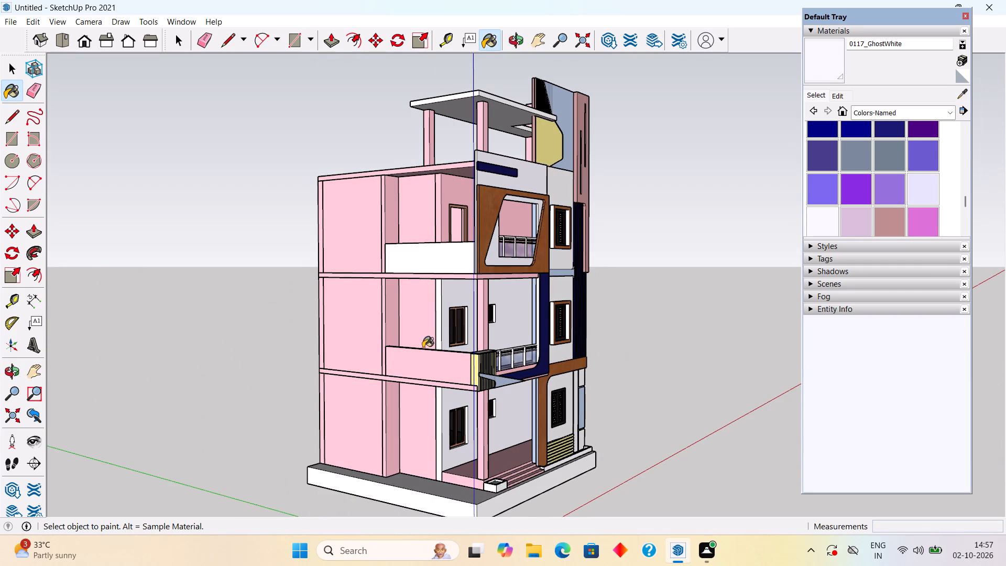
pyautogui.click(424, 366)
pyautogui.click(364, 342)
pyautogui.click(423, 317)
pyautogui.click(388, 424)
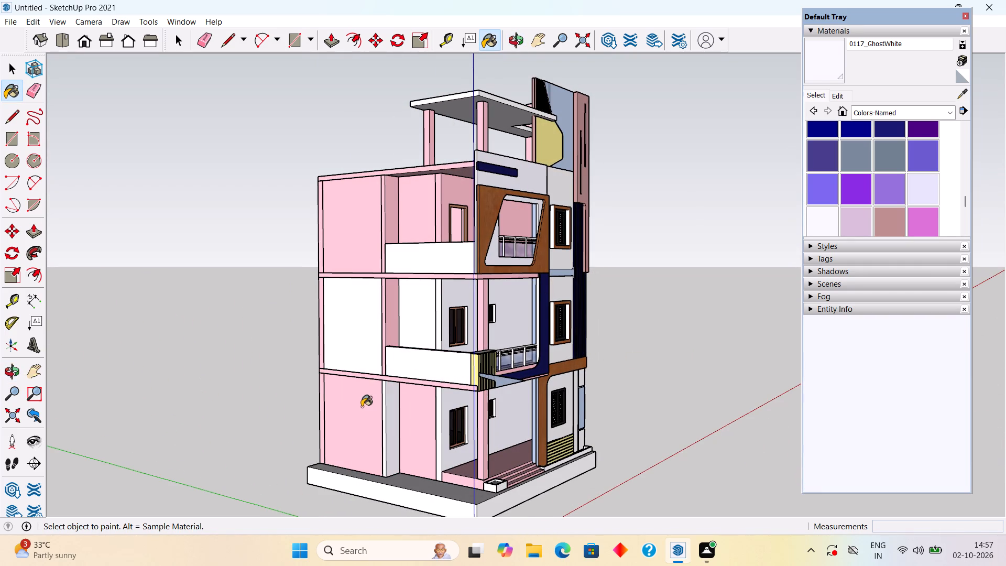
pyautogui.click(361, 406)
pyautogui.click(404, 405)
pyautogui.click(386, 378)
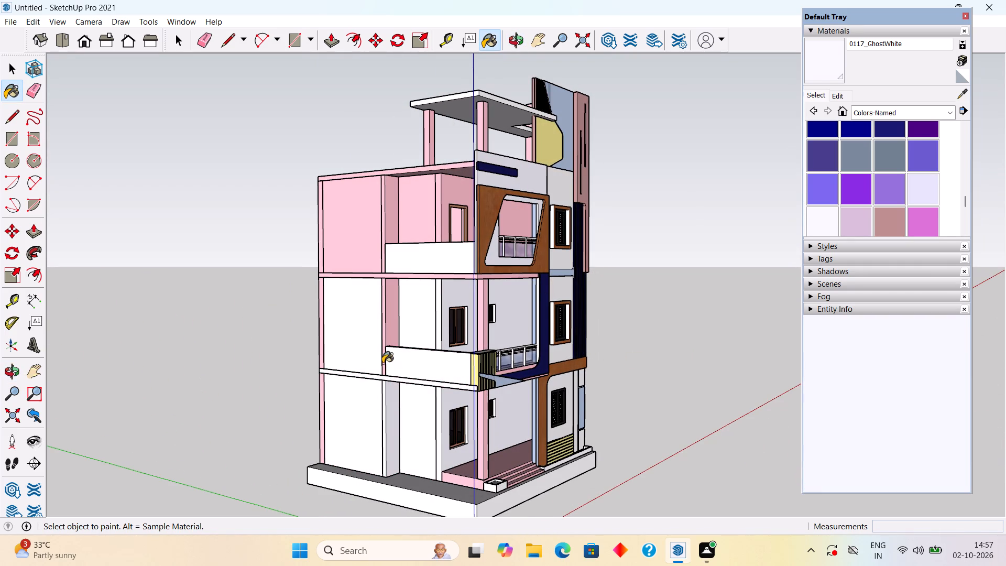
pyautogui.click(382, 363)
# Paint the top-storey side walls, the roof edge, the upper slab band and the rear corner strips of that side 0117_GhostWhite.
pyautogui.click(367, 252)
pyautogui.click(386, 204)
pyautogui.click(414, 190)
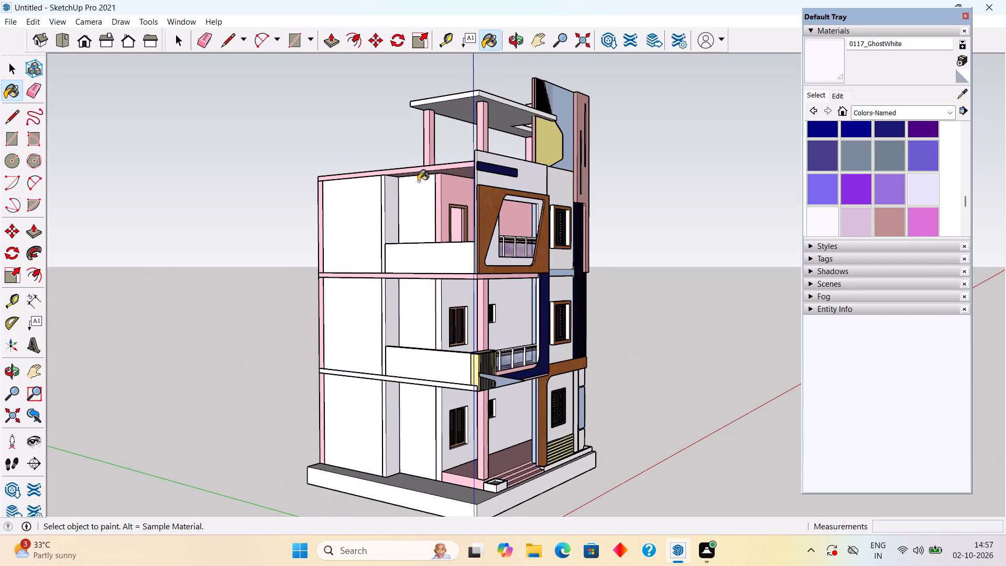
pyautogui.click(420, 168)
pyautogui.click(387, 277)
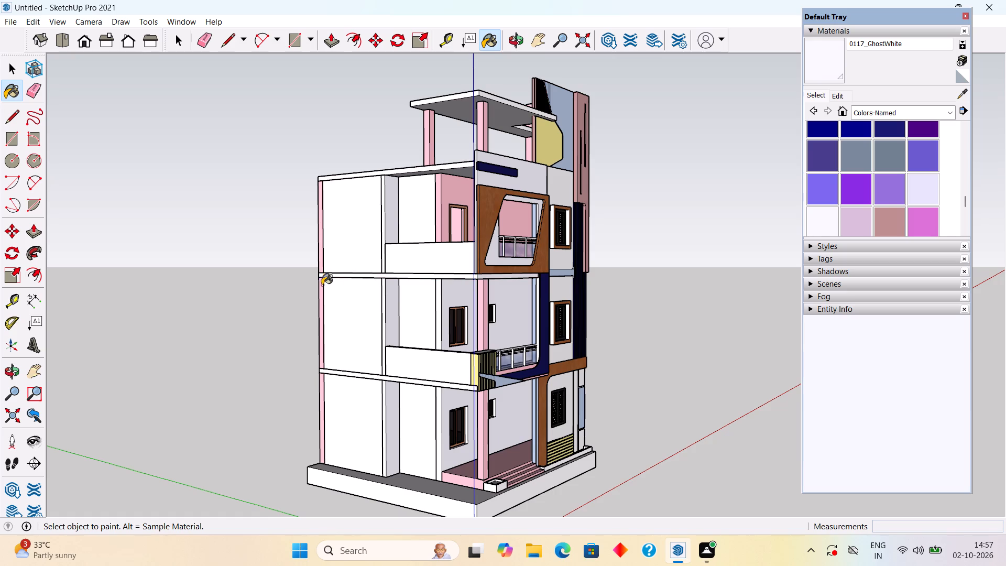
pyautogui.click(320, 299)
pyautogui.click(318, 246)
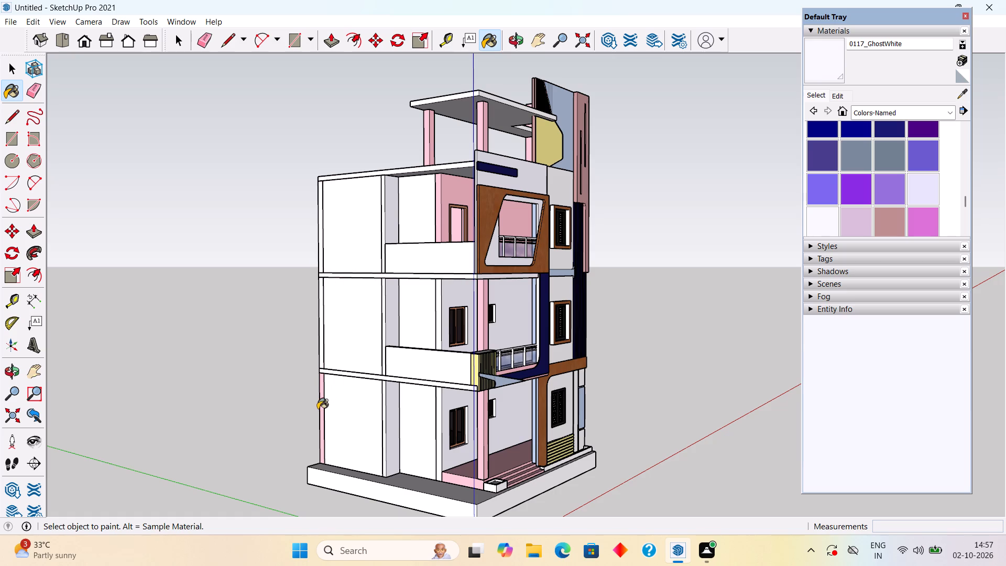
pyautogui.click(317, 409)
pyautogui.click(322, 413)
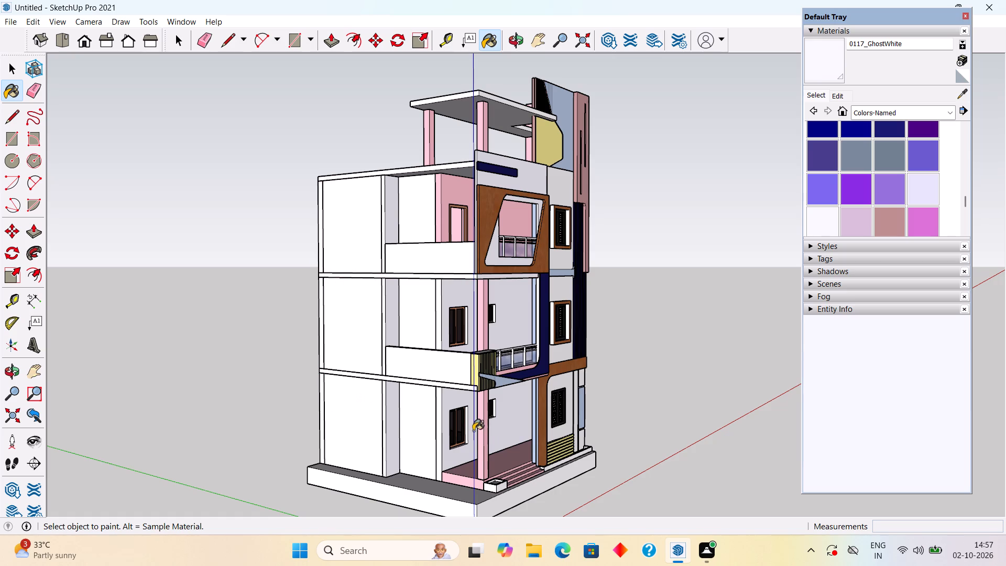
# Paint the pink front corner pillars, the entrance porch base and the middle-storey balcony base 0117_GhostWhite.
pyautogui.click(482, 438)
pyautogui.click(463, 474)
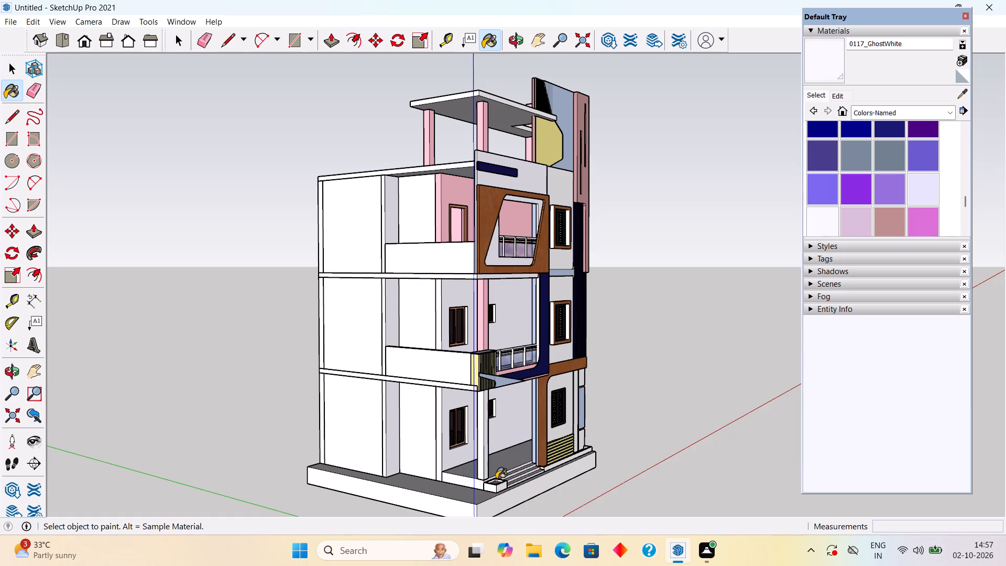
pyautogui.click(486, 324)
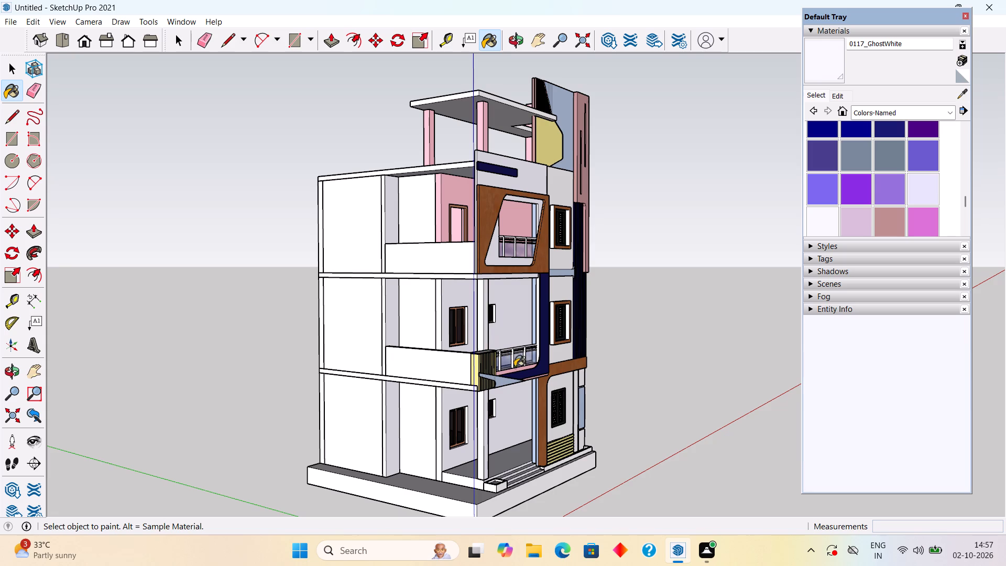
pyautogui.click(516, 369)
# Paint the pink wall behind the top-storey balcony, inside the slanted wooden frame, 0117_GhostWhite.
pyautogui.moveTo(503, 320); pyautogui.dragTo(389, 338, button='middle')
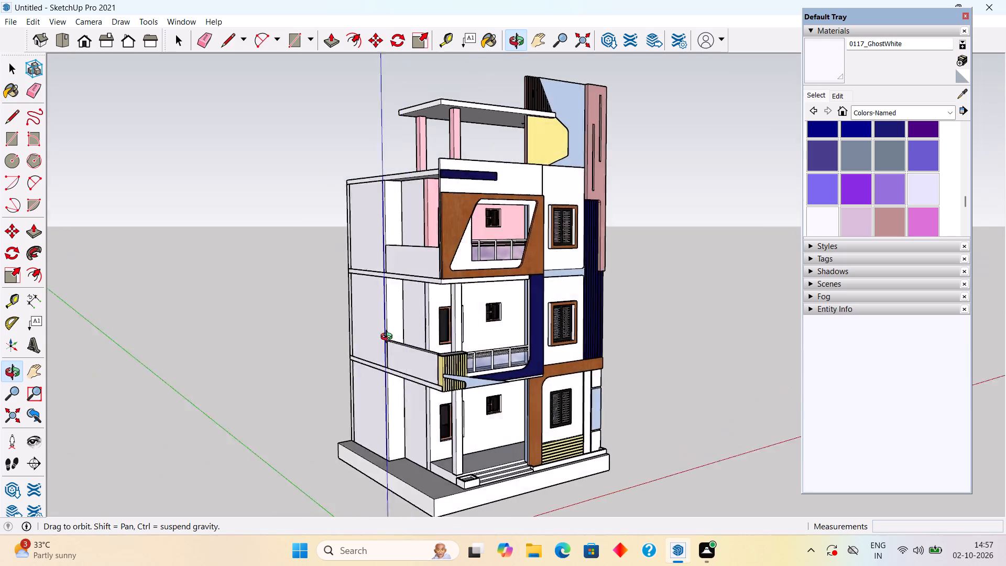
pyautogui.moveTo(389, 338); pyautogui.dragTo(223, 315, button='middle')
pyautogui.scroll(1, 454, 212)
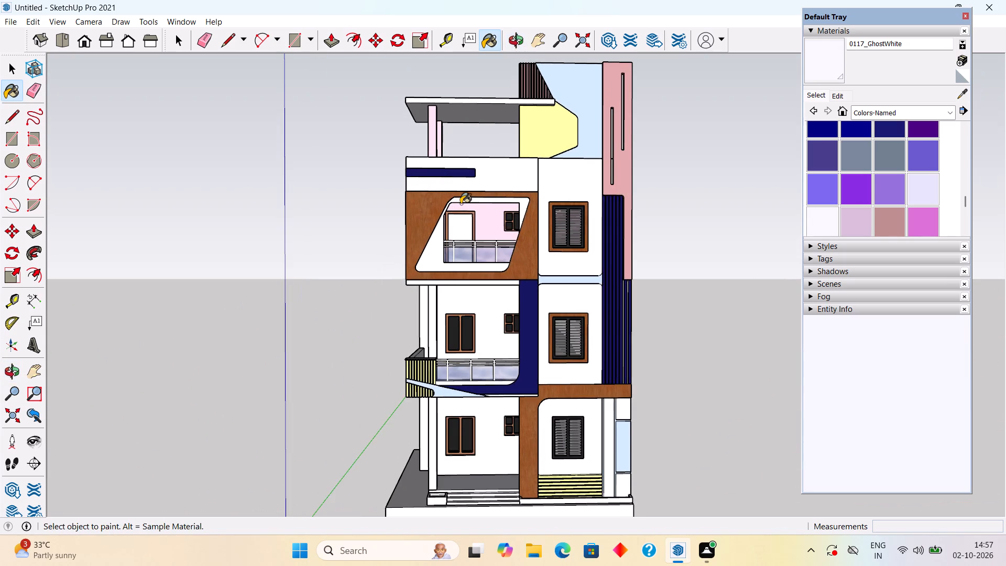
pyautogui.scroll(1, 461, 204)
pyautogui.scroll(-2, 461, 204)
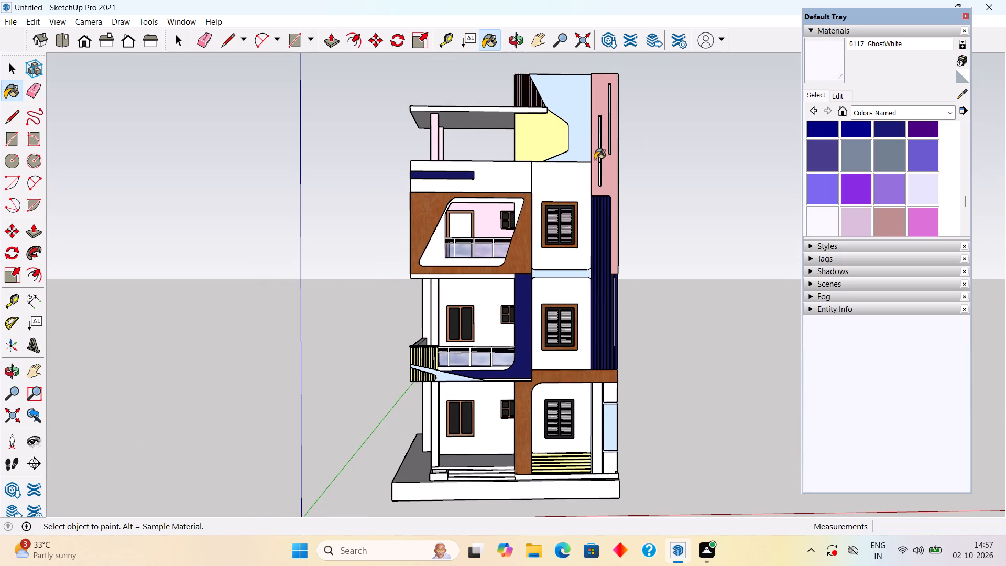
pyautogui.scroll(2, 596, 441)
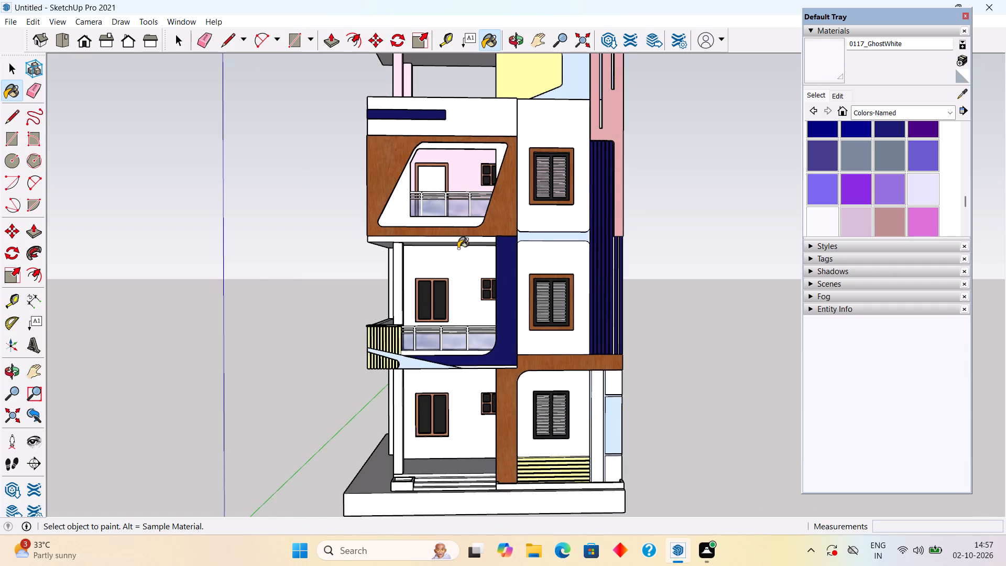
pyautogui.click(457, 166)
# Paint all the pink wall panels on the opposite side of the house, including the rooftop stair-room wall, 0117_GhostWhite.
pyautogui.moveTo(562, 269); pyautogui.dragTo(265, 309, button='middle')
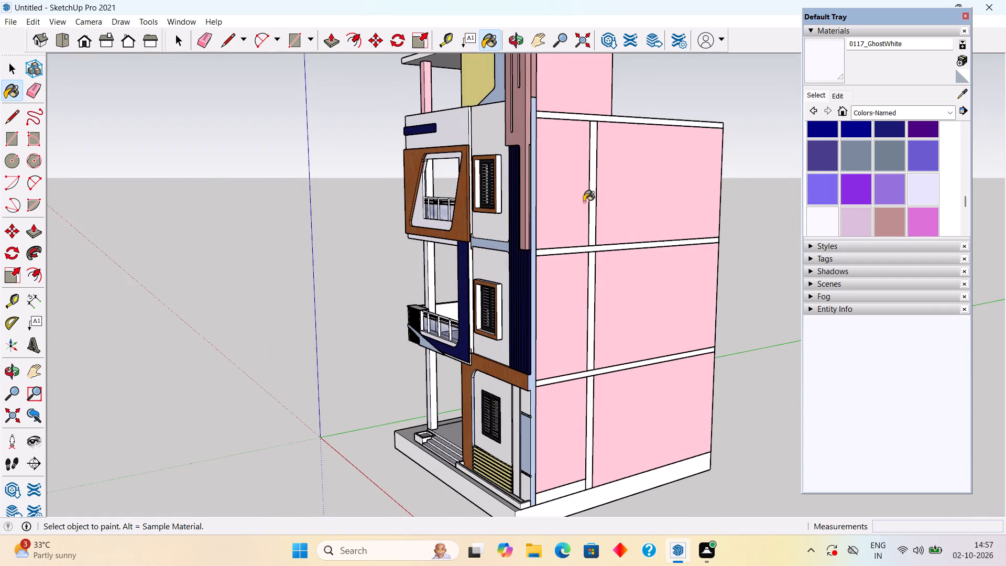
pyautogui.click(573, 202)
pyautogui.click(598, 319)
pyautogui.click(566, 358)
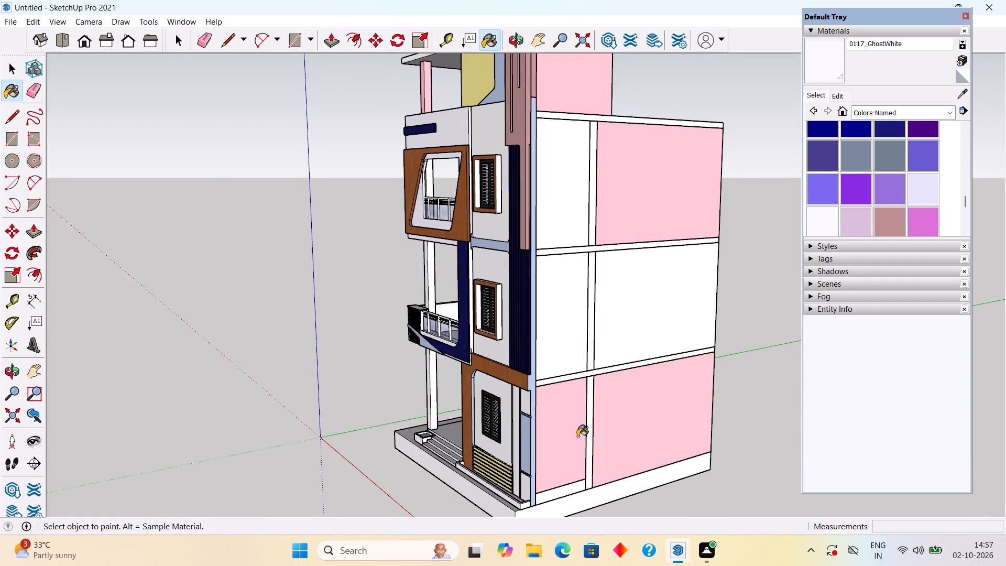
pyautogui.click(577, 437)
pyautogui.click(651, 437)
pyautogui.click(626, 206)
pyautogui.click(551, 90)
# Paint the pink pillars under the rooftop canopy 0117_GhostWhite and return to the front view.
pyautogui.scroll(-3, 564, 169)
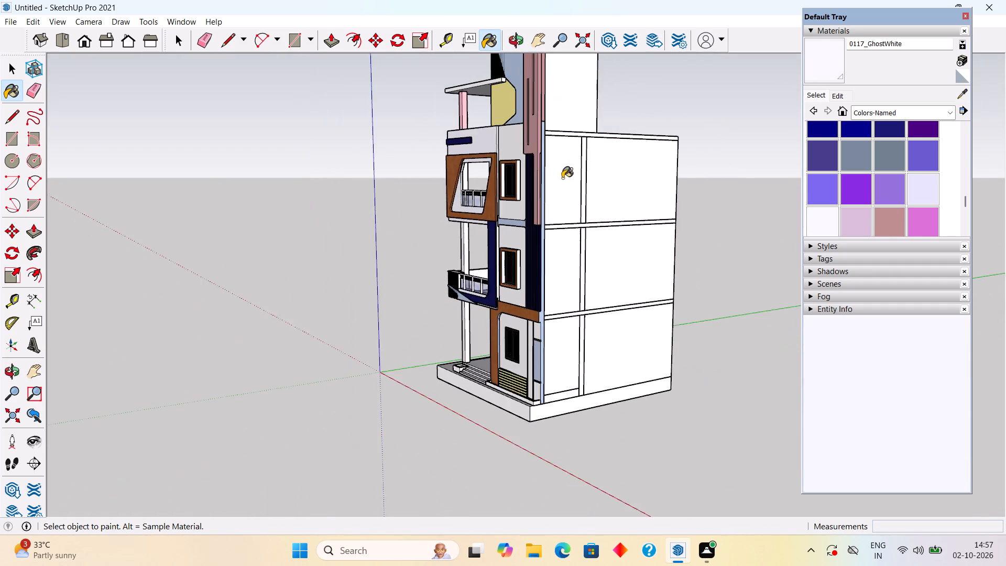
pyautogui.scroll(-5, 562, 178)
pyautogui.moveTo(500, 181); pyautogui.dragTo(837, 176, button='middle')
pyautogui.scroll(9, 522, 137)
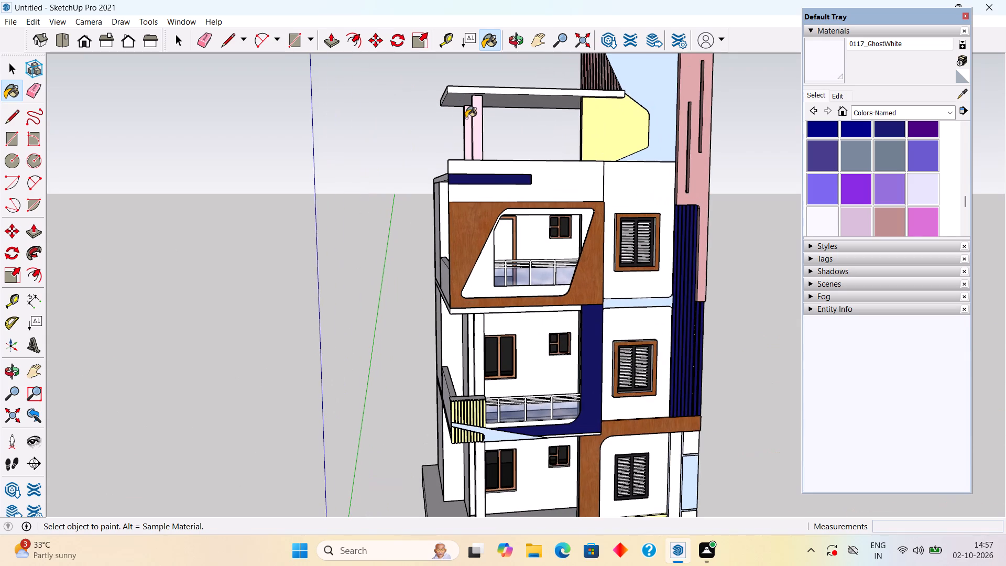
pyautogui.click(466, 118)
pyautogui.click(479, 135)
pyautogui.scroll(-8, 479, 135)
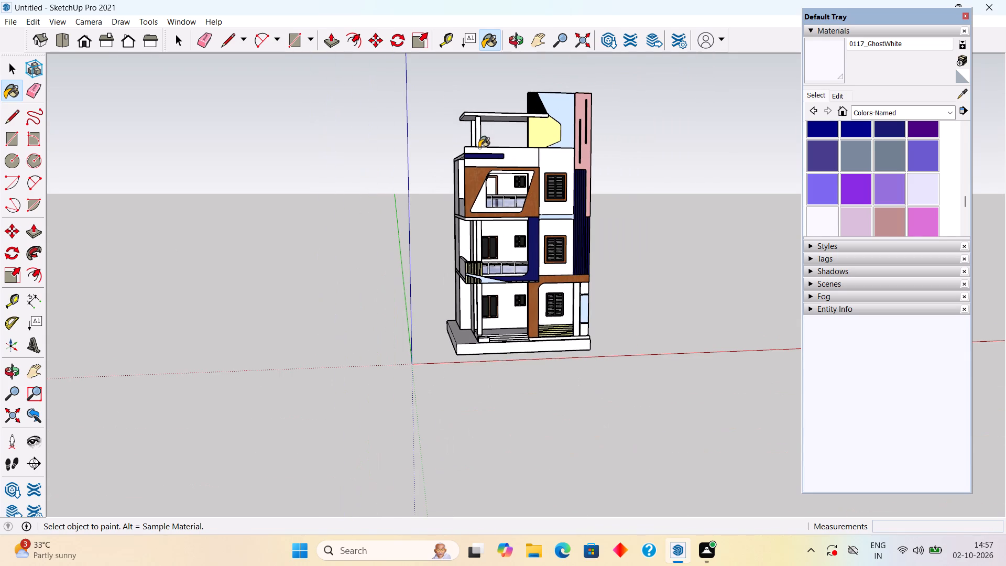
pyautogui.press('space')
pyautogui.scroll(2, 607, 83)
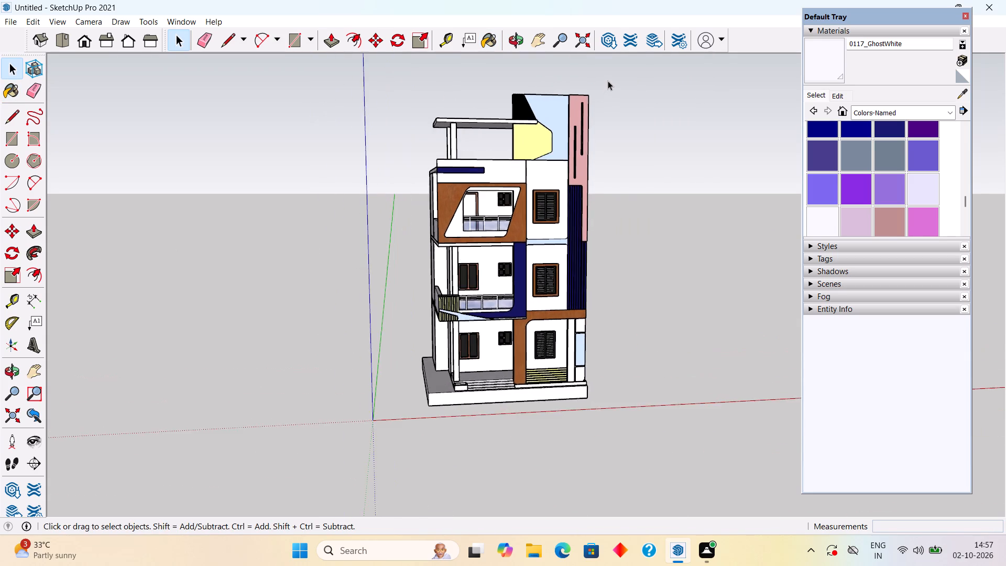
pyautogui.scroll(2, 608, 81)
pyautogui.moveTo(629, 181); pyautogui.dragTo(574, 161, button='middle')
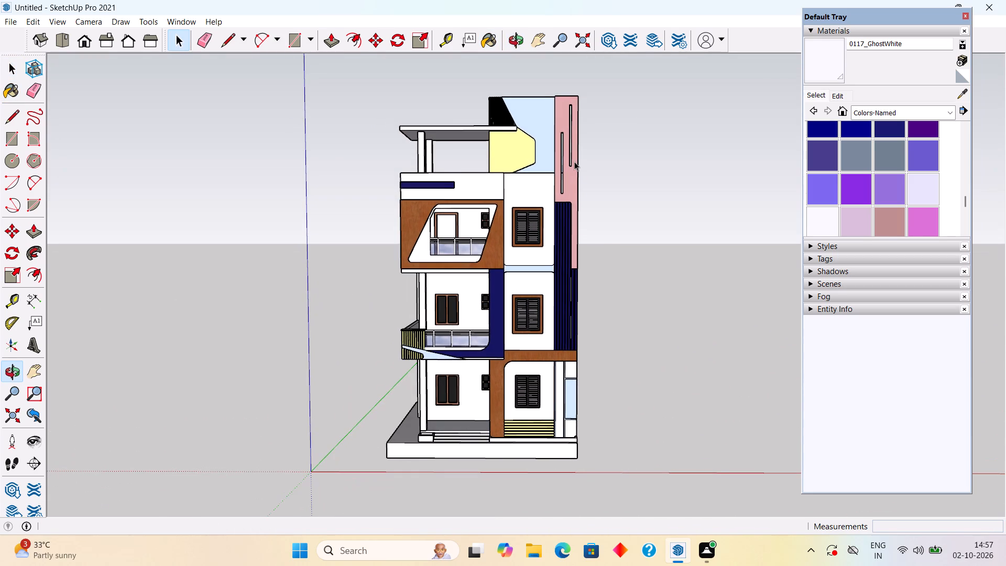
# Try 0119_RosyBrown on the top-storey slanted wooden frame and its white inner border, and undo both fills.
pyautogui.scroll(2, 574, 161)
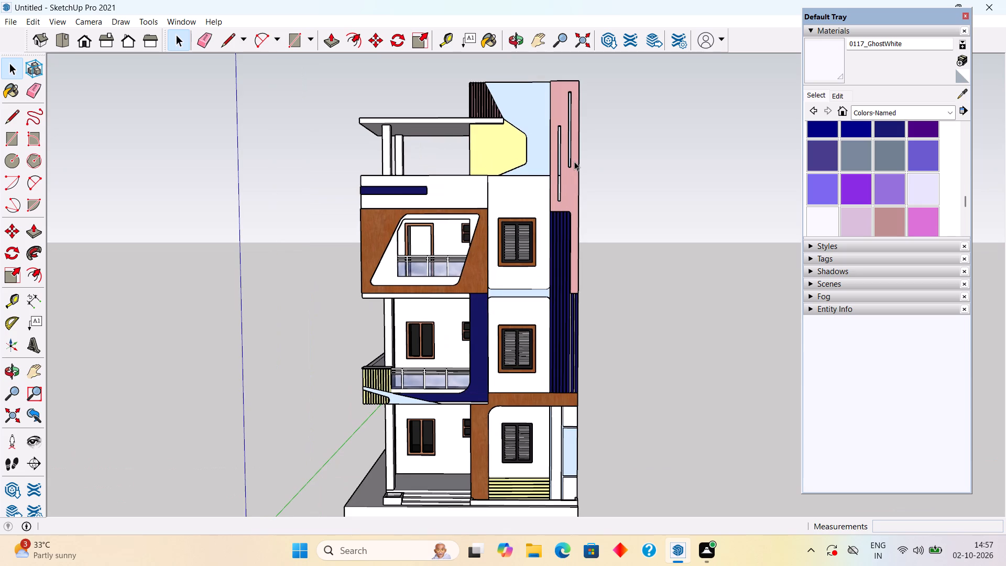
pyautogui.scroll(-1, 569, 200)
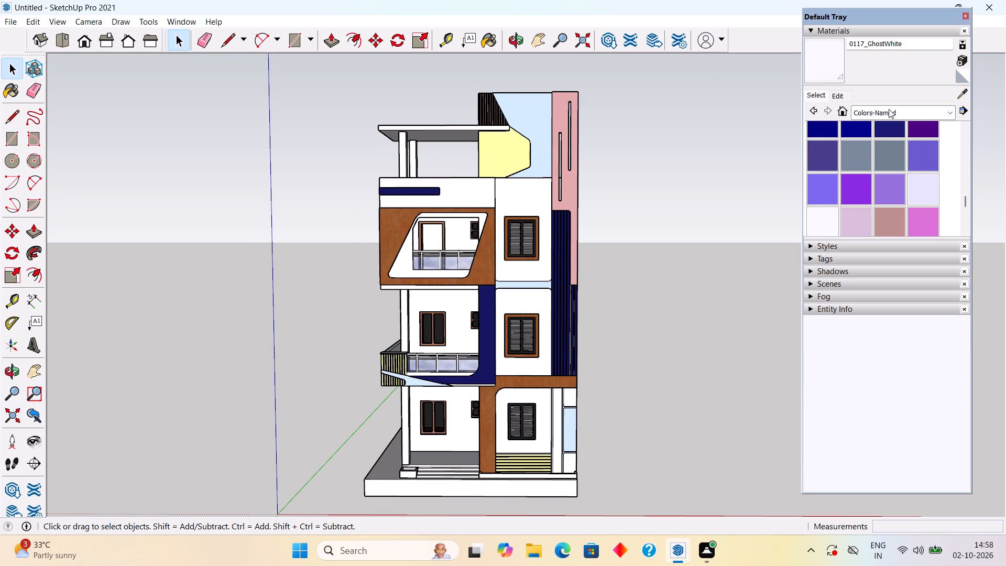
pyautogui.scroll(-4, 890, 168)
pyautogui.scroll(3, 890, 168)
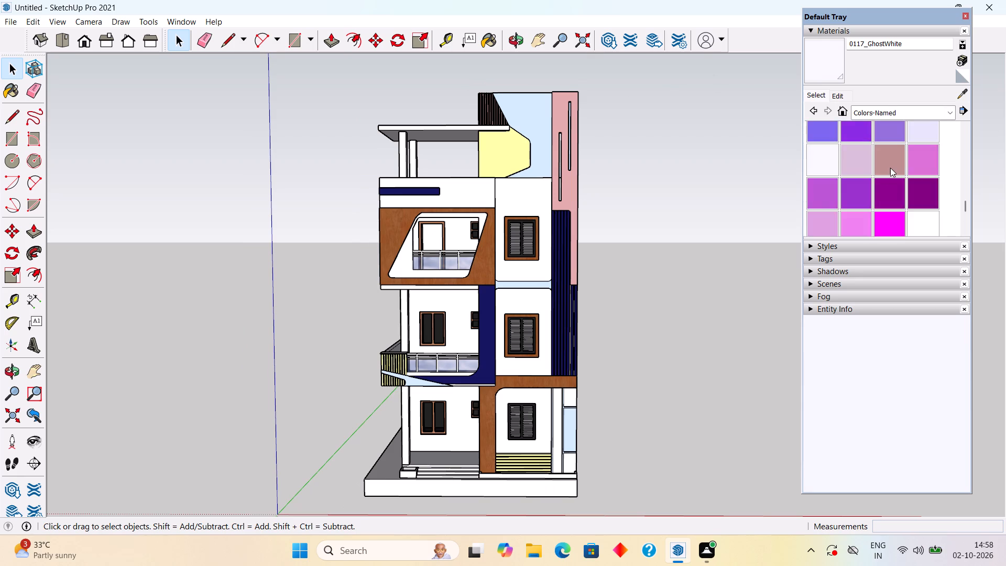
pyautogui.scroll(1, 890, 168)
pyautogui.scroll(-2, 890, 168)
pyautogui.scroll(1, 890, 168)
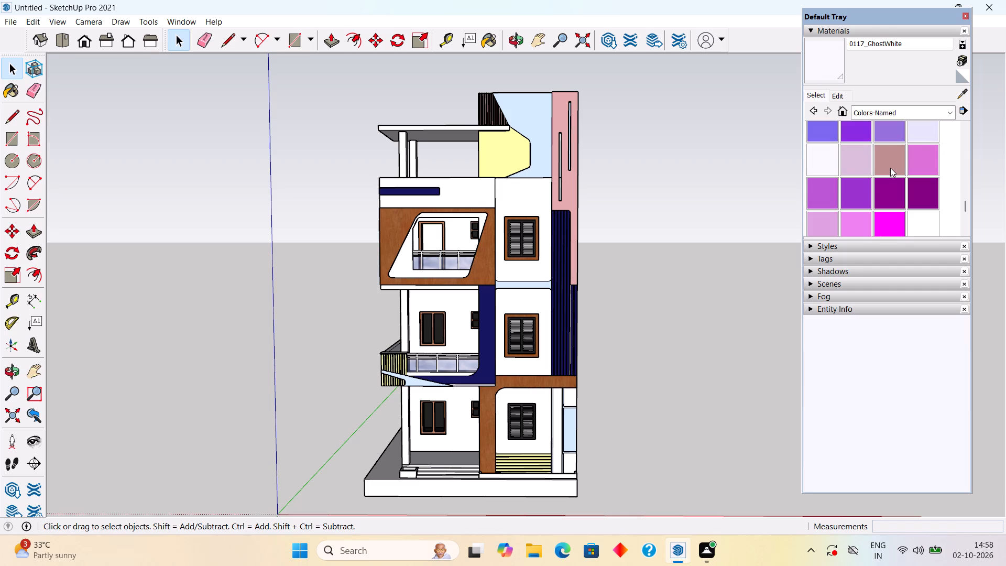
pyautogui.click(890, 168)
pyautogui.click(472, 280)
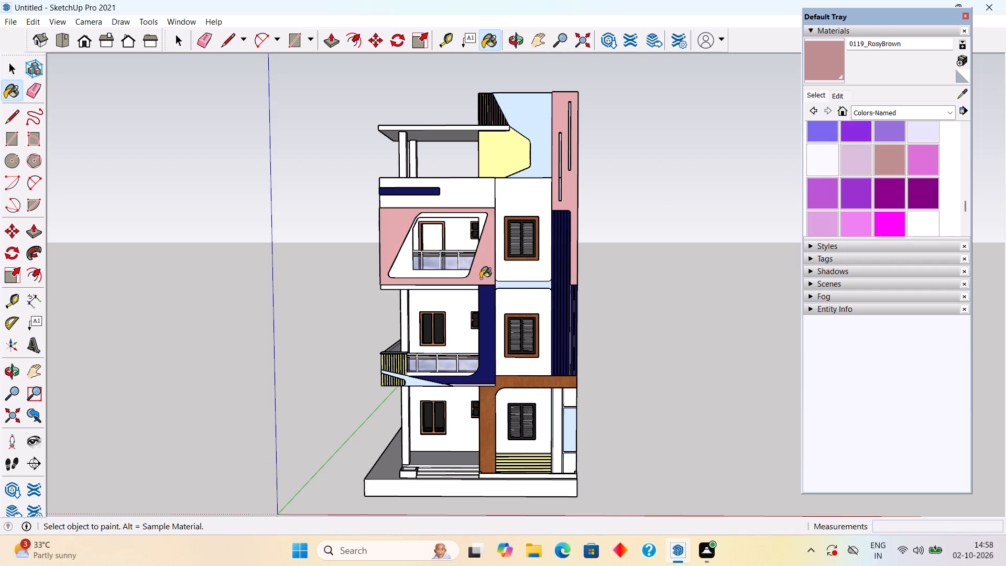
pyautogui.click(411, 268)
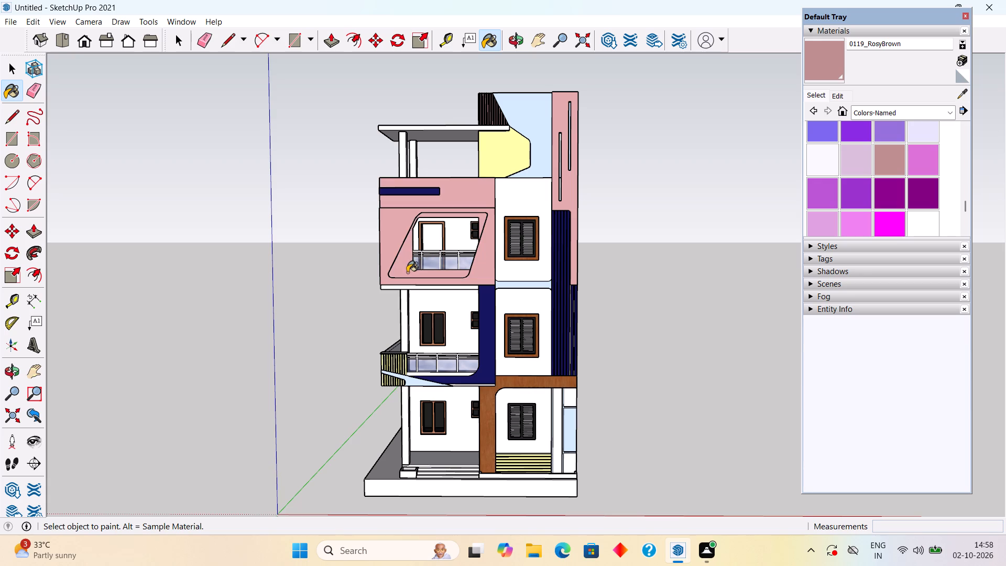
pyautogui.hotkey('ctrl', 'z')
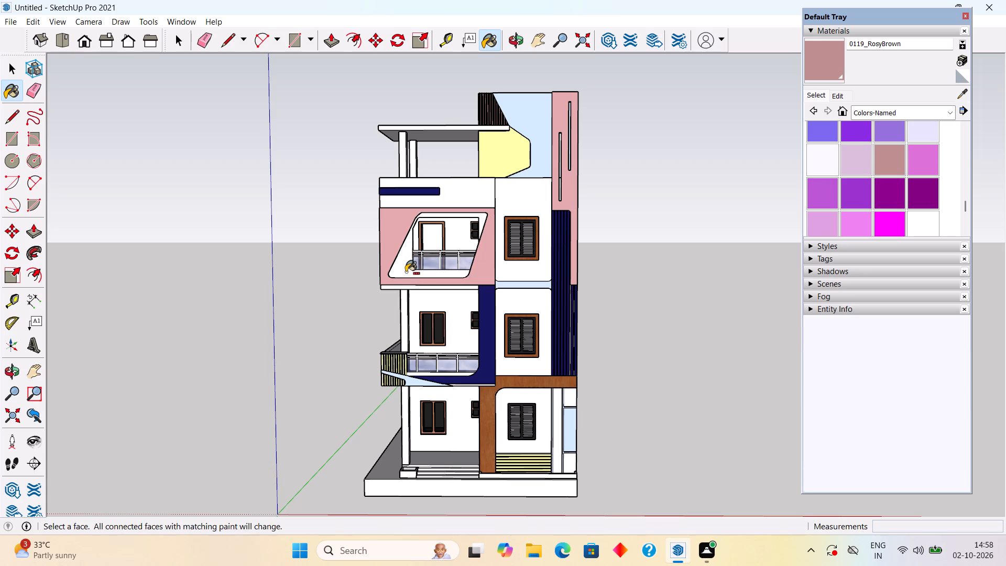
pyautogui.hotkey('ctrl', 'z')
# Paint the white border inside the slanted wooden frame and the parapet band above it 0119_RosyBrown.
pyautogui.click(407, 273)
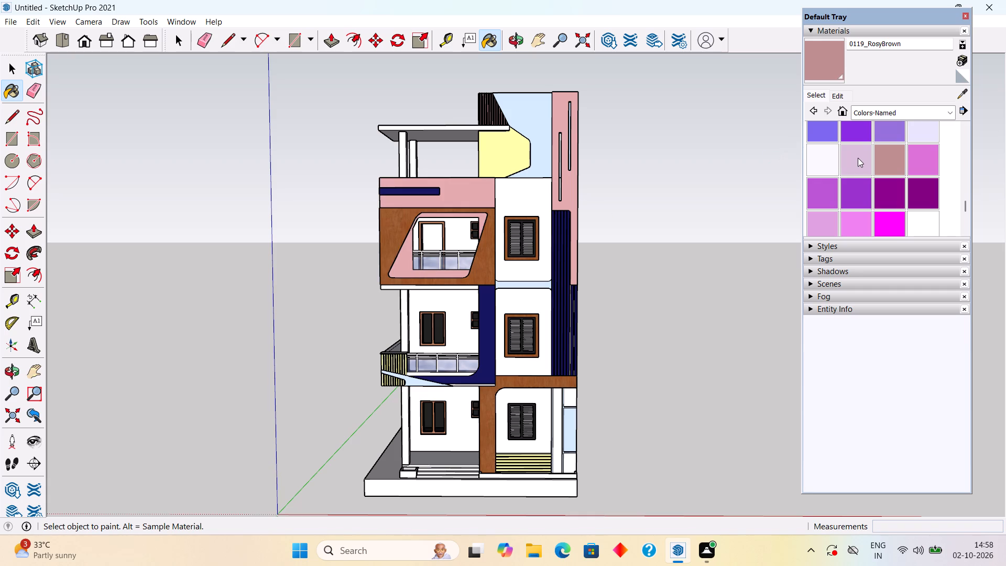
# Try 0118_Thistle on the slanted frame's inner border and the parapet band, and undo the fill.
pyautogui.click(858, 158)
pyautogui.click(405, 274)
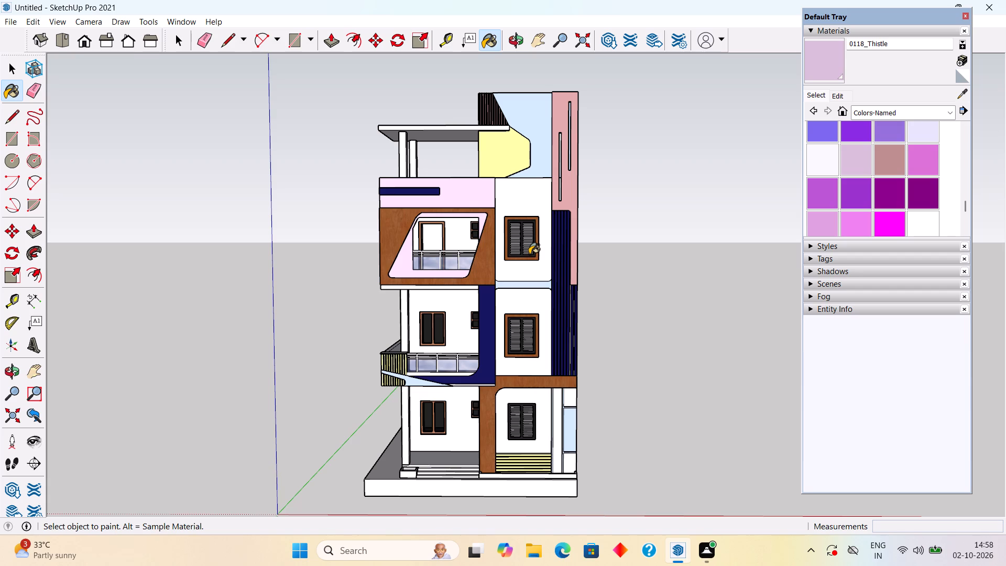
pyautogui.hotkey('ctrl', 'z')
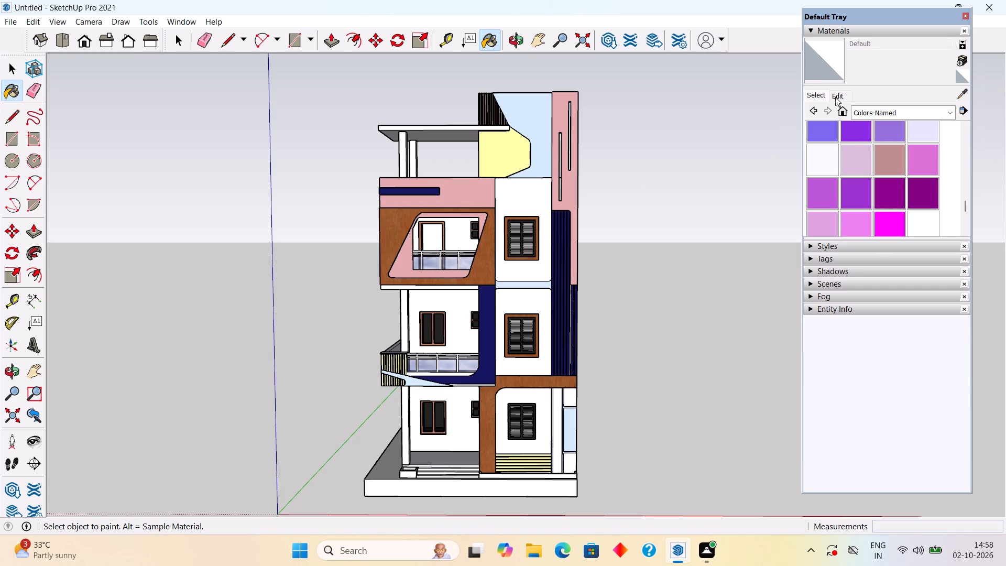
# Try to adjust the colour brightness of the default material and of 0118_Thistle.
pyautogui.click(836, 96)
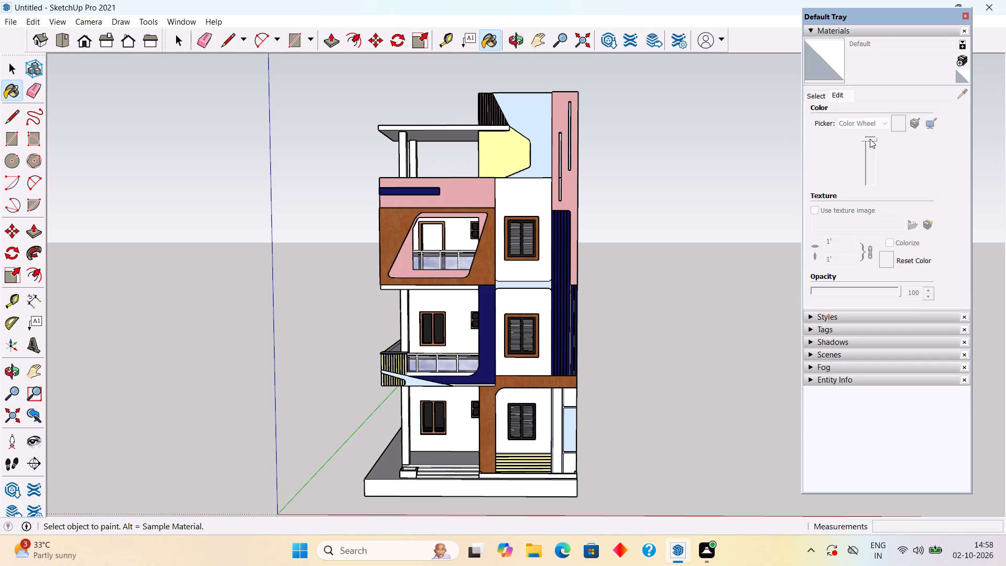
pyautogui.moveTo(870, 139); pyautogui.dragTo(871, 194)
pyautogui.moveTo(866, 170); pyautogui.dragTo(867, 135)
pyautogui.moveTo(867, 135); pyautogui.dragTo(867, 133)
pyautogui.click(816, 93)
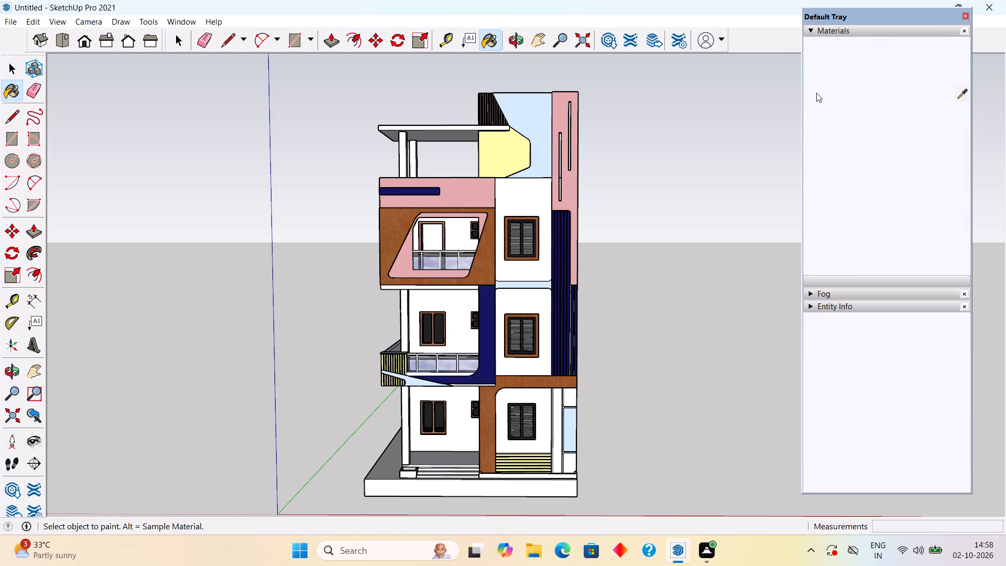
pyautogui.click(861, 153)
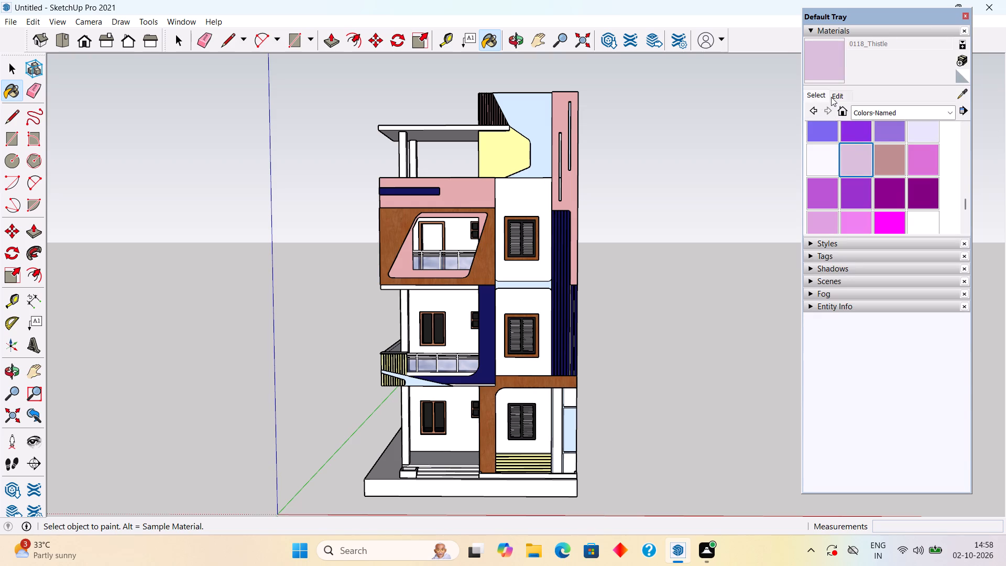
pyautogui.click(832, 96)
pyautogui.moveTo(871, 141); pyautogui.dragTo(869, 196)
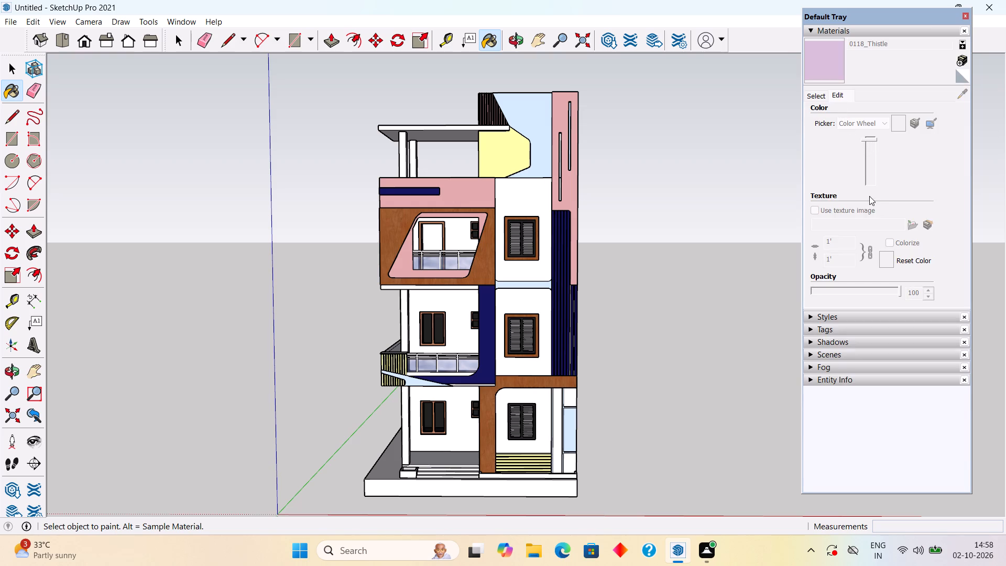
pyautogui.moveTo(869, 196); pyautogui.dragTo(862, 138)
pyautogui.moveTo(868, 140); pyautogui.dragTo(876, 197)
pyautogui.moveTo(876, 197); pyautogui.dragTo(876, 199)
# Browse the Colors-Named collection for another accent shade.
pyautogui.click(816, 92)
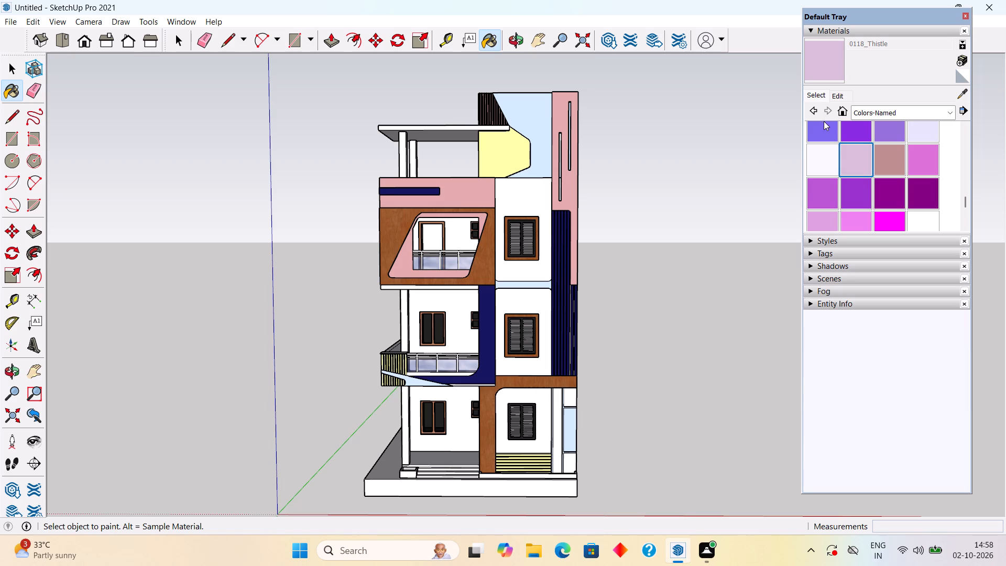
pyautogui.scroll(-2, 878, 157)
pyautogui.scroll(1, 880, 158)
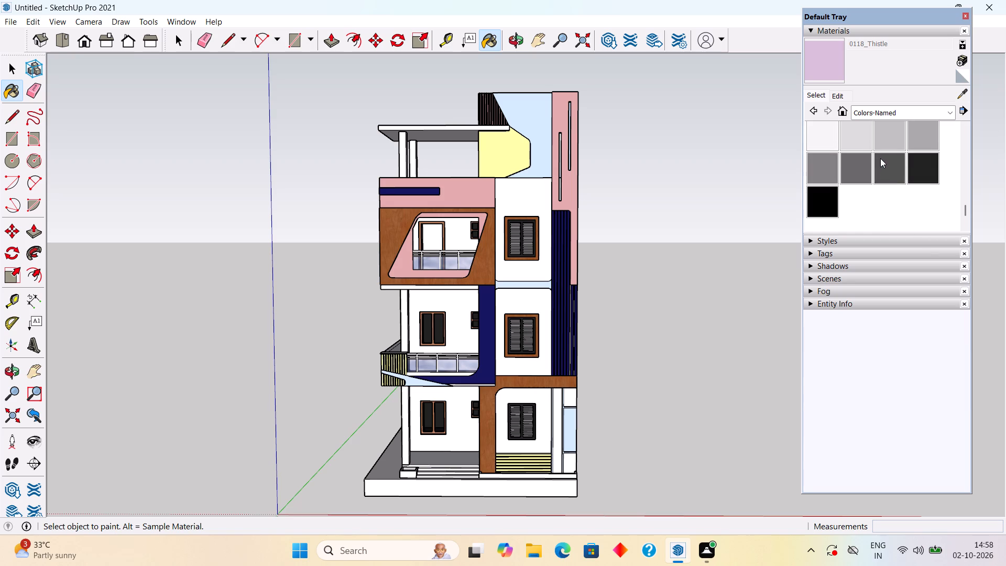
pyautogui.scroll(3, 880, 158)
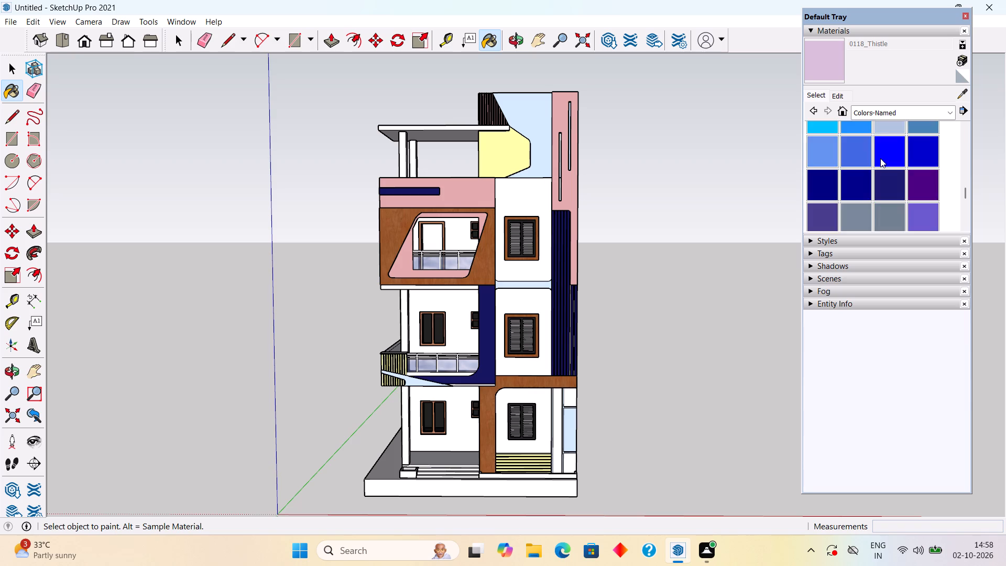
pyautogui.scroll(3, 880, 158)
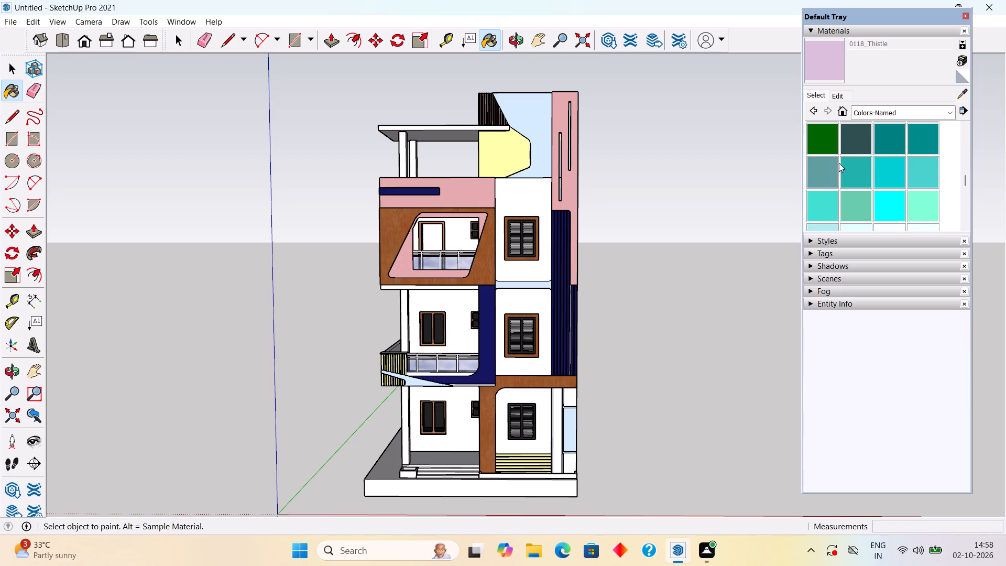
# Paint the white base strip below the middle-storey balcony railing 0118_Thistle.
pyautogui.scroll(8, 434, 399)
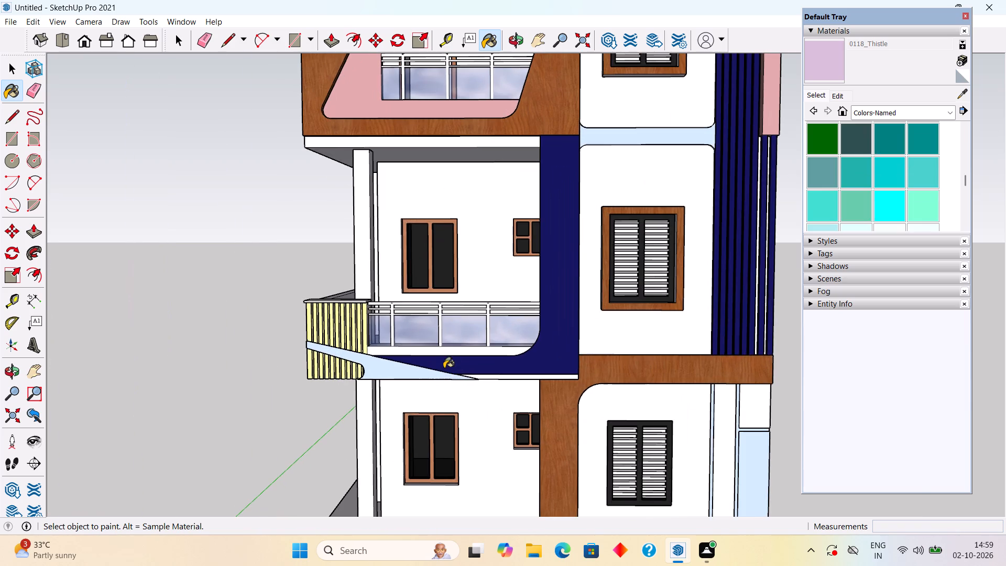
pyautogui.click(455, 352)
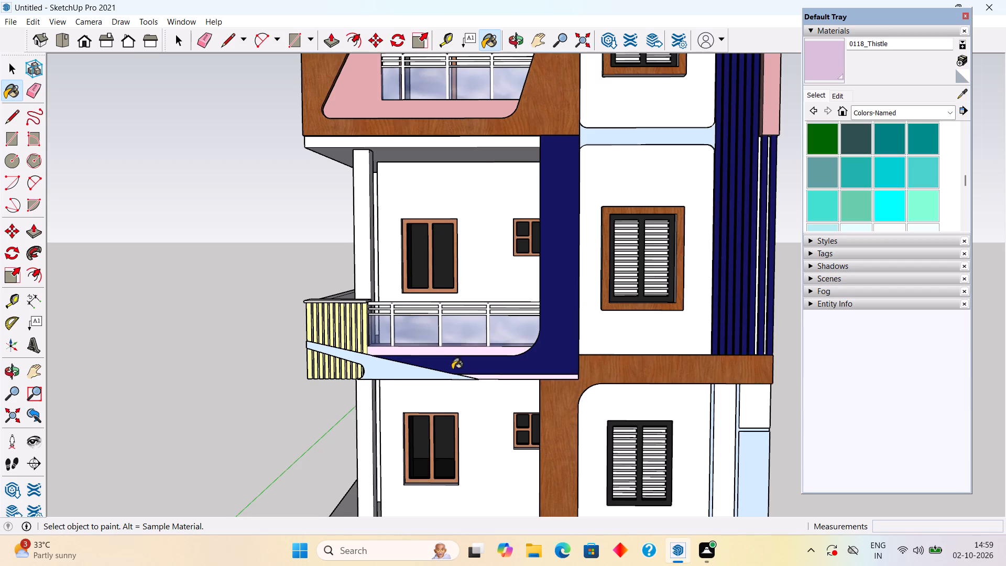
# Sample 0119_RosyBrown from the top-storey frame's inner border and paint the middle-storey balcony base strip with it.
pyautogui.scroll(-3, 447, 385)
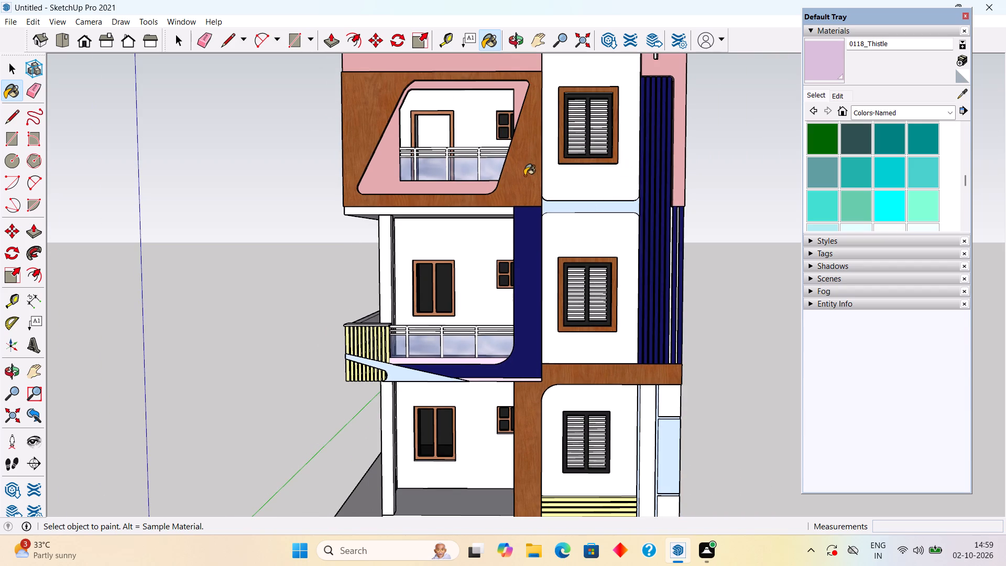
pyautogui.click(961, 98)
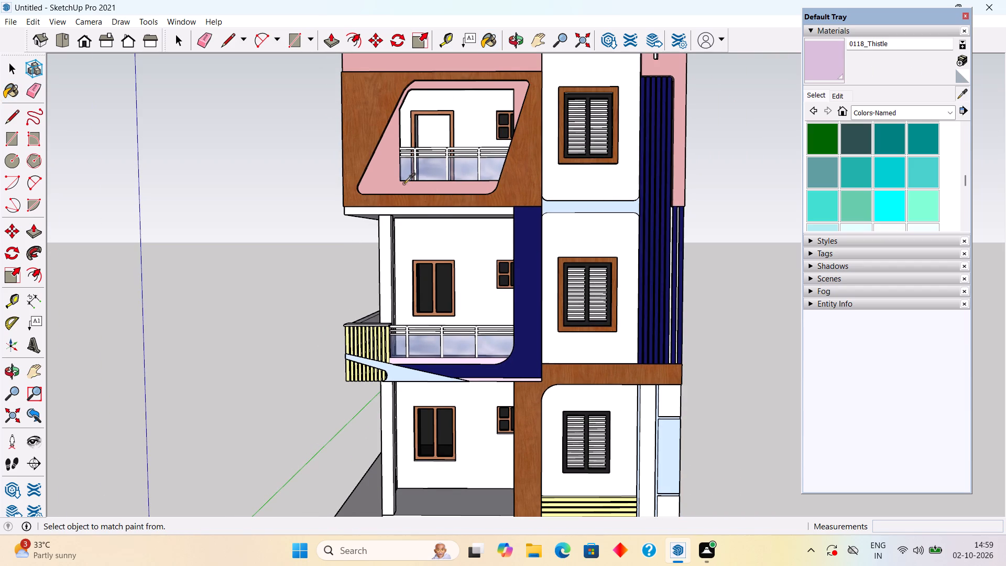
pyautogui.click(404, 183)
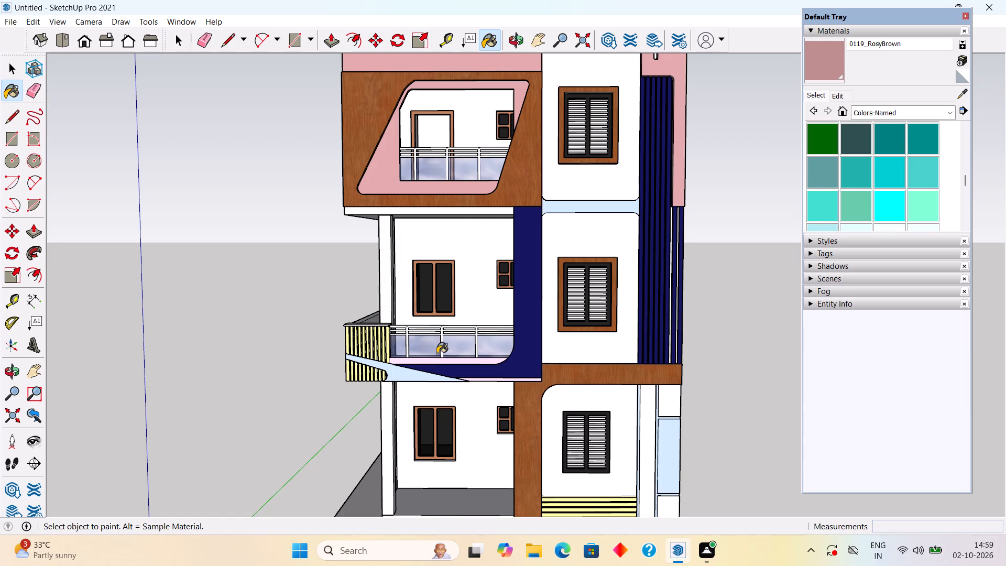
pyautogui.click(438, 358)
# Examine the repainted front facade from a low angle, from above and close up on the lower storeys.
pyautogui.scroll(-3, 438, 358)
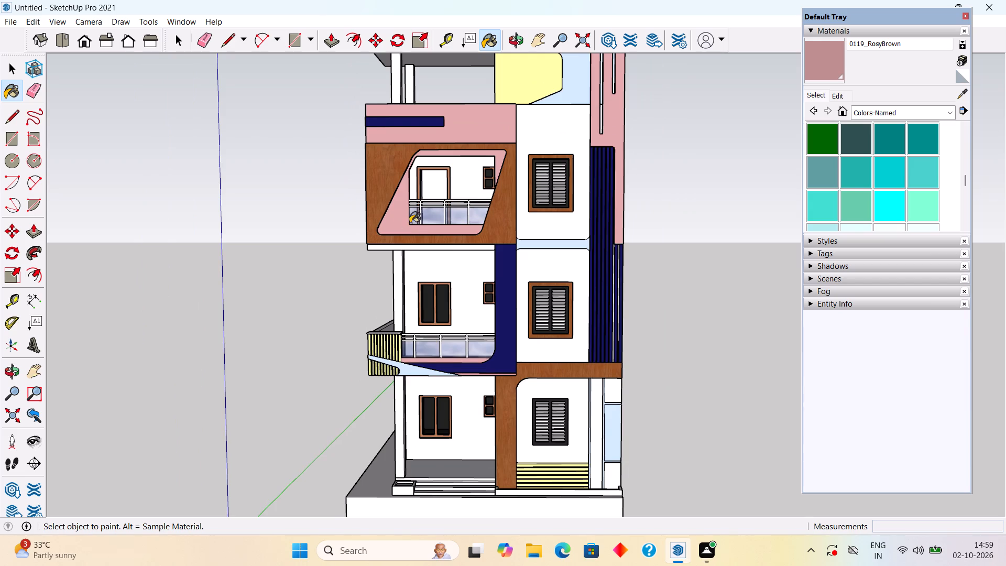
pyautogui.scroll(-7, 409, 230)
pyautogui.moveTo(527, 243); pyautogui.dragTo(537, 205, button='middle')
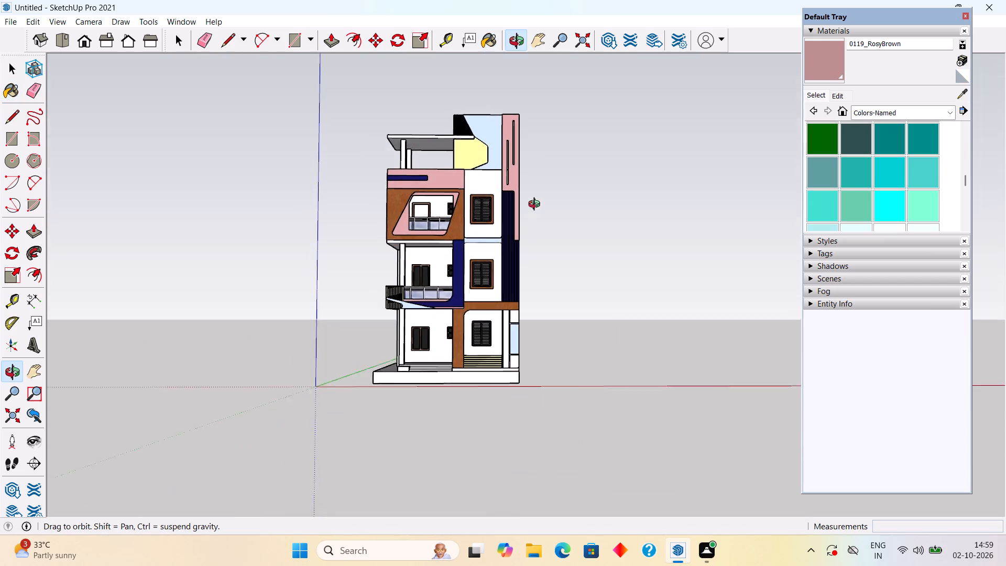
pyautogui.moveTo(537, 205); pyautogui.dragTo(539, 161, button='middle')
pyautogui.moveTo(423, 321); pyautogui.dragTo(460, 454, button='middle')
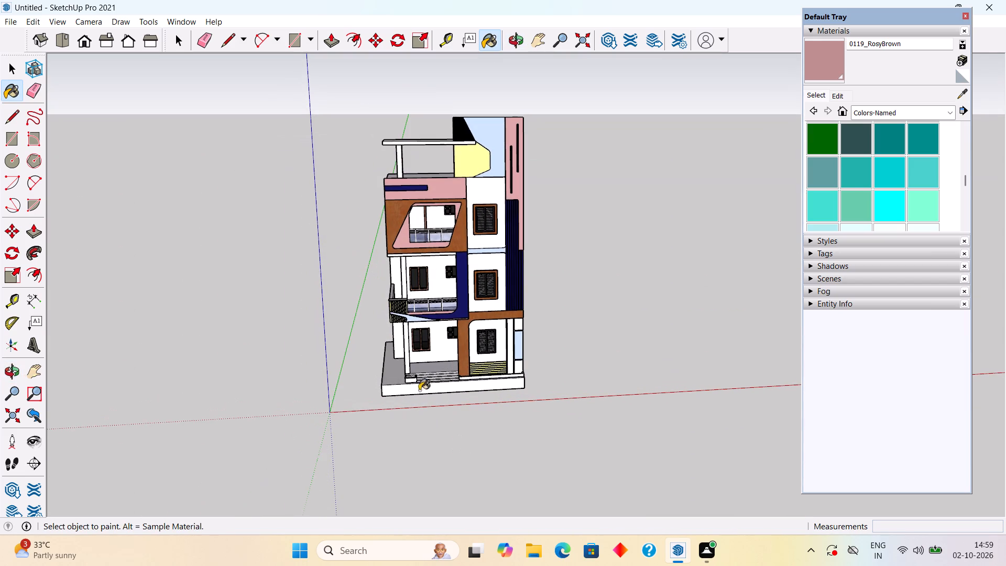
pyautogui.scroll(1, 434, 375)
pyautogui.scroll(3, 471, 349)
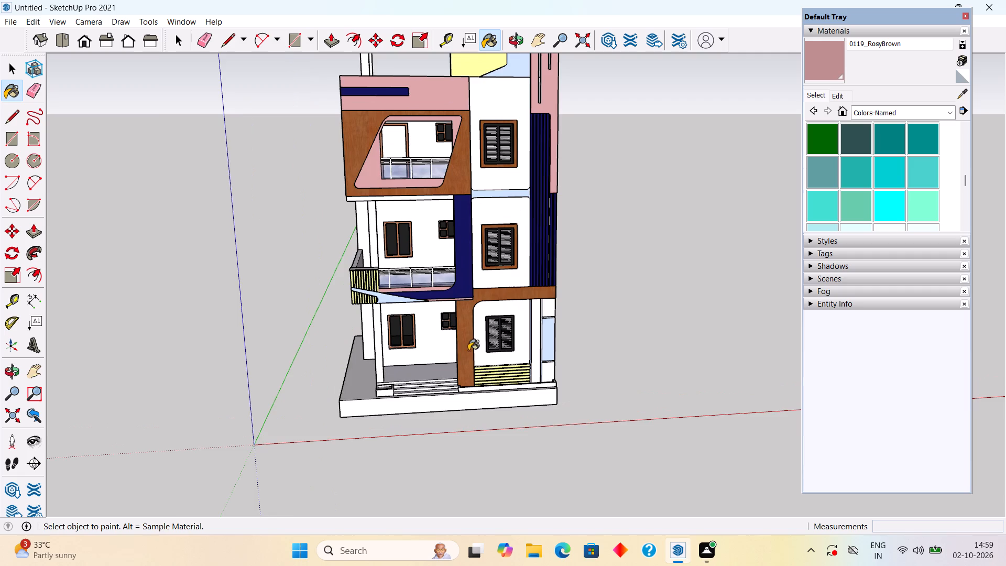
pyautogui.scroll(2, 438, 362)
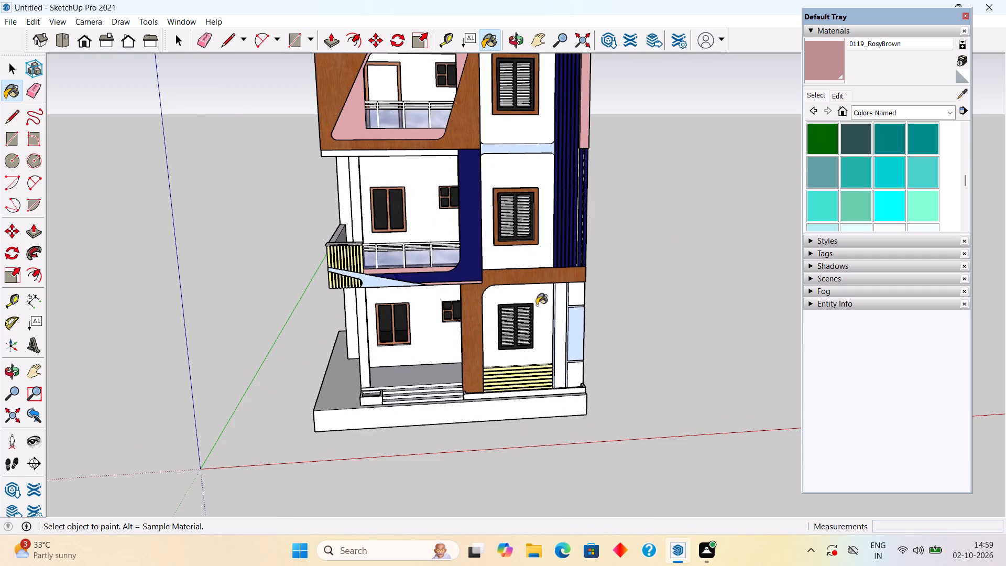
# Lighten the 0119_RosyBrown material to a pale pink by raising its colour brightness, and check the whole front.
pyautogui.click(840, 98)
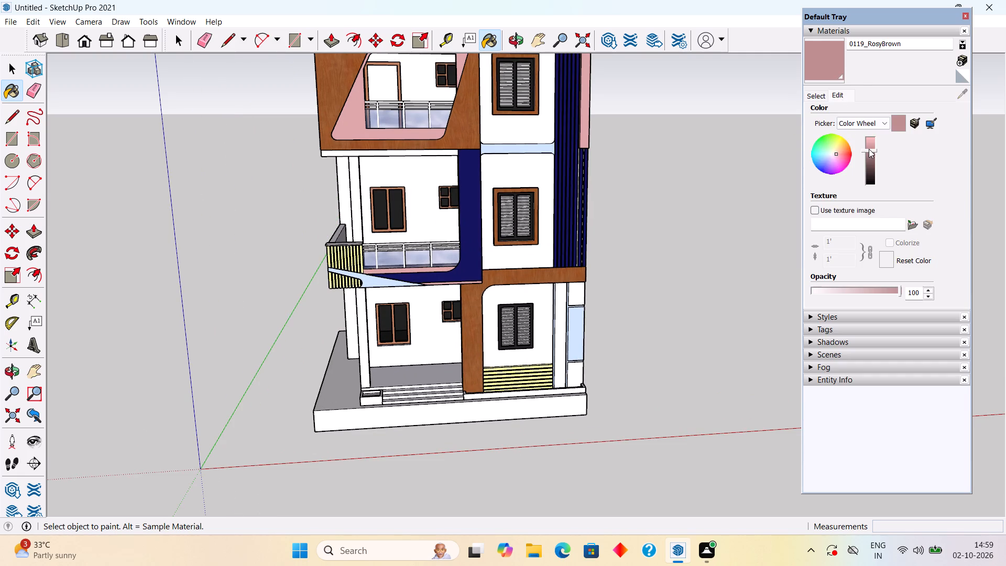
pyautogui.moveTo(869, 149); pyautogui.dragTo(869, 140)
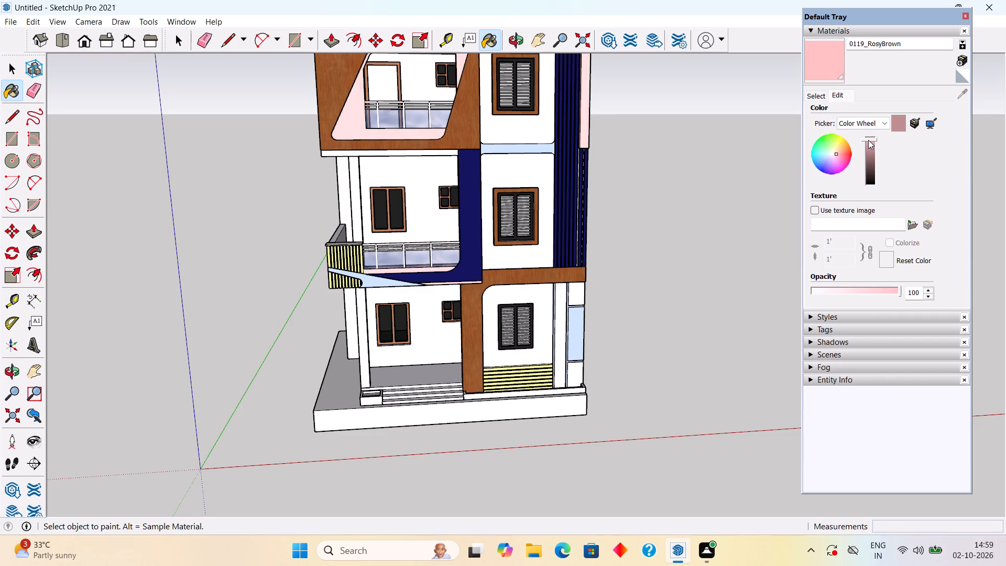
pyautogui.scroll(-5, 851, 149)
pyautogui.scroll(-4, 689, 256)
pyautogui.scroll(-3, 620, 295)
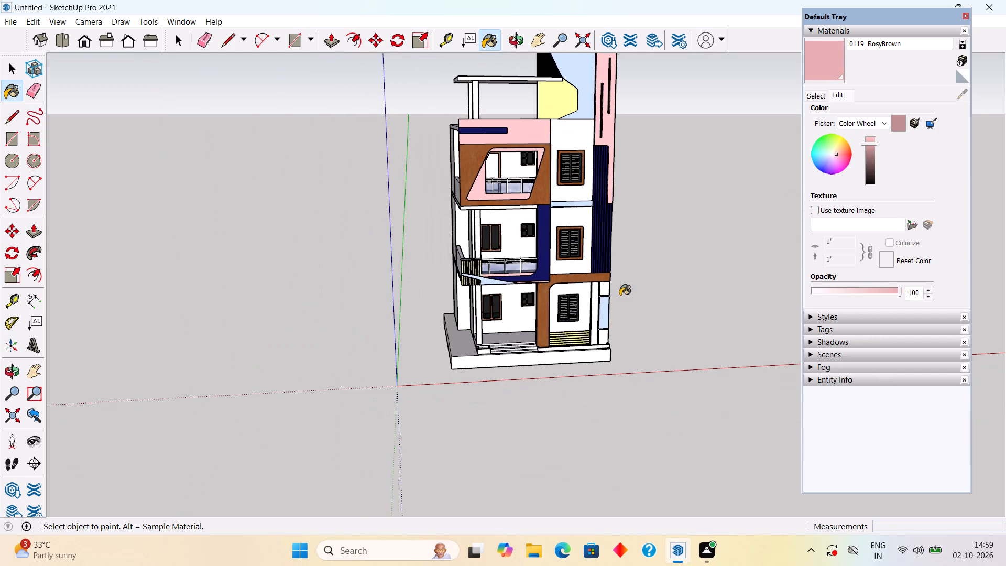
pyautogui.scroll(3, 616, 285)
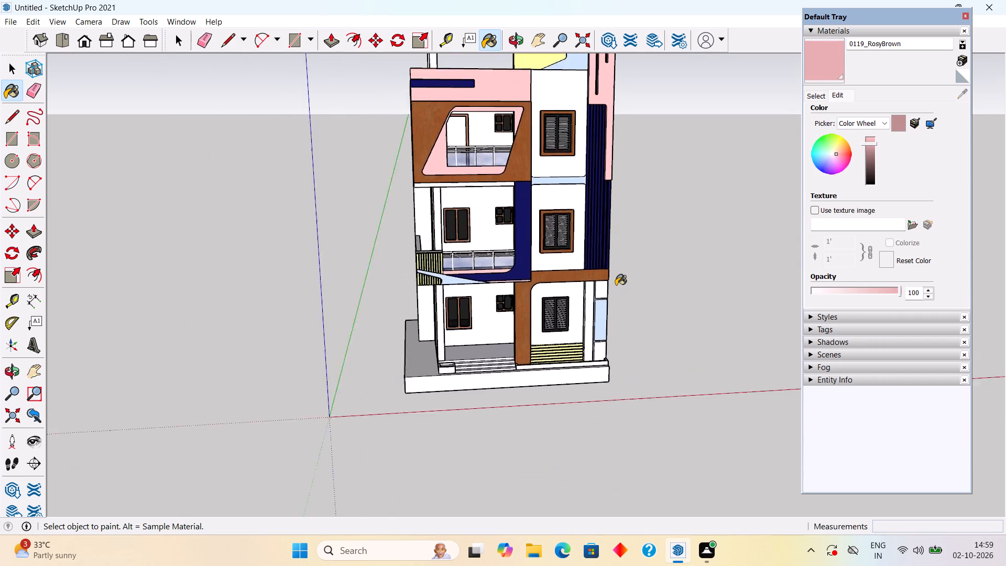
# Raise the brightness of the 0119_RosyBrown material to the maximum for a paler pink.
pyautogui.scroll(2, 616, 285)
pyautogui.scroll(-5, 616, 285)
pyautogui.press('space')
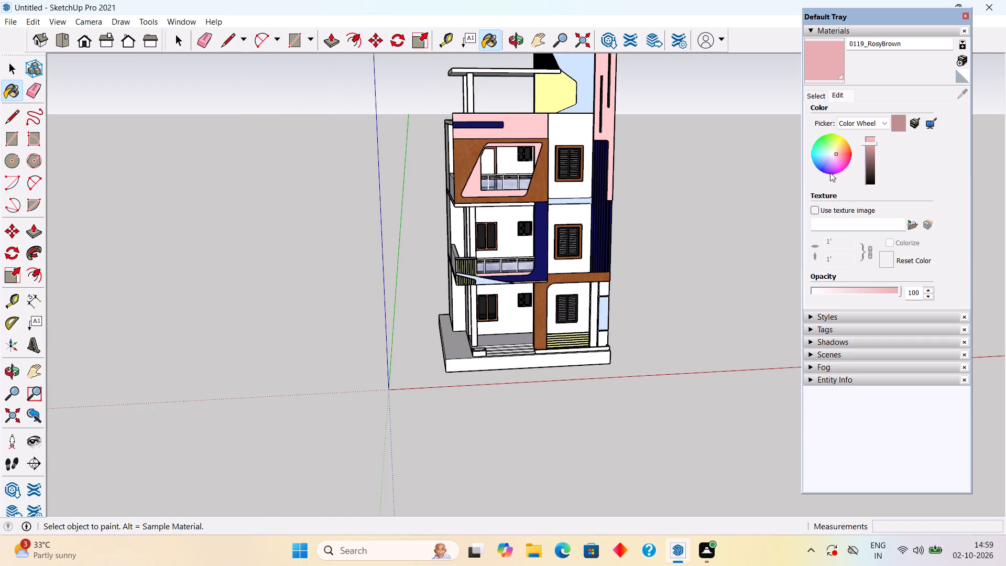
pyautogui.moveTo(874, 146); pyautogui.dragTo(873, 129)
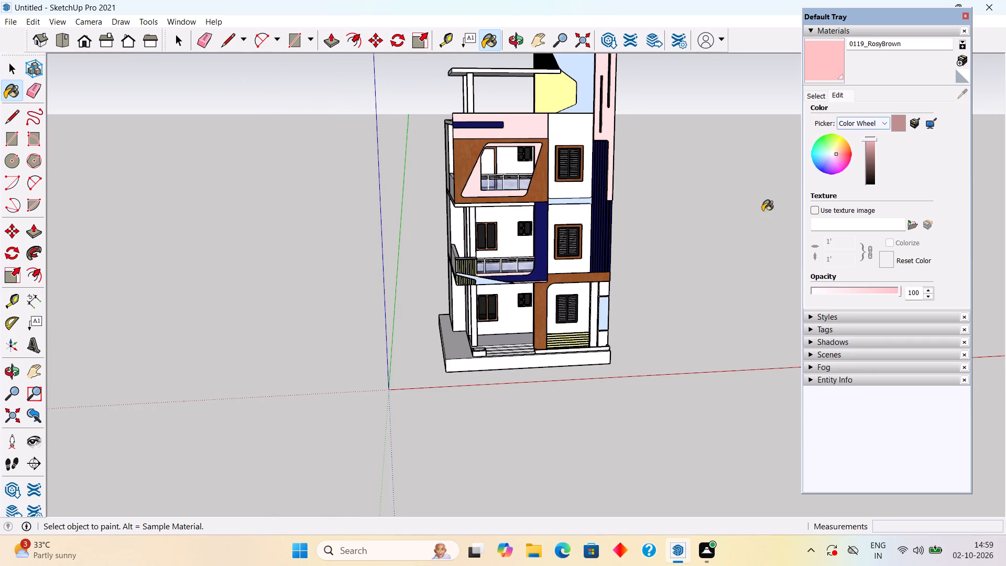
pyautogui.click(710, 235)
# Examine the pink faces of the top-storey frame and the middle-storey balcony base strip inside their group.
pyautogui.press('space')
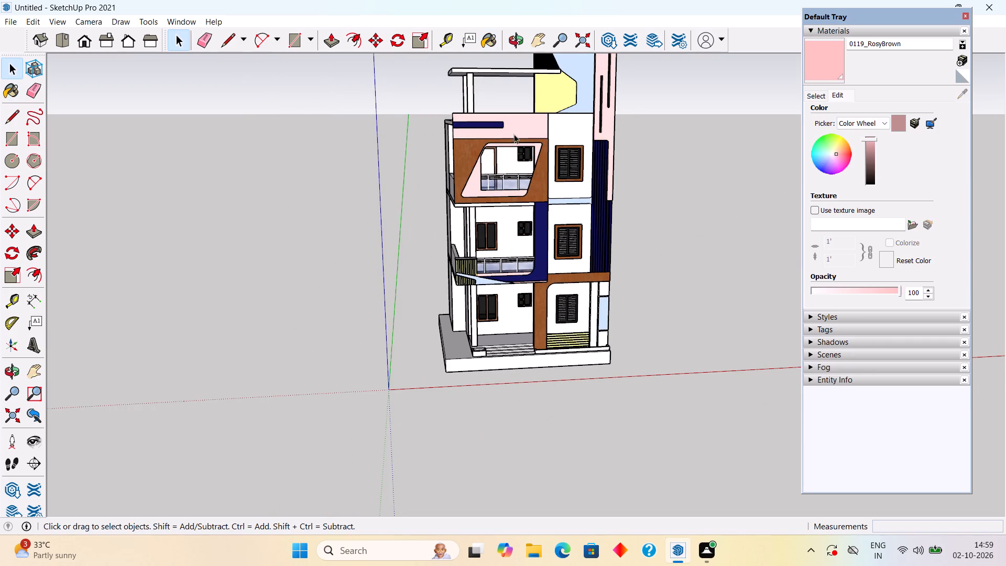
pyautogui.tripleClick(513, 125)
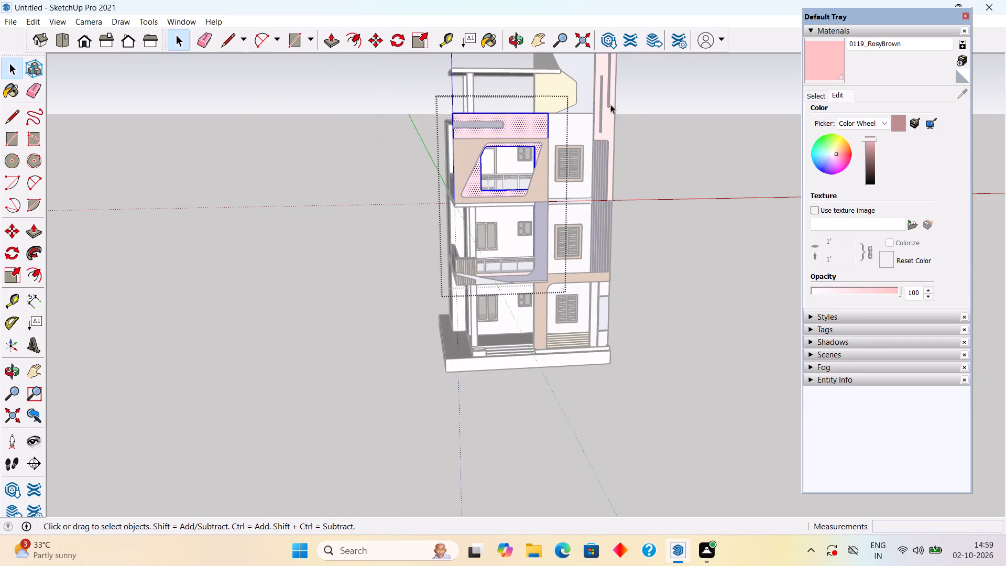
pyautogui.scroll(8, 519, 286)
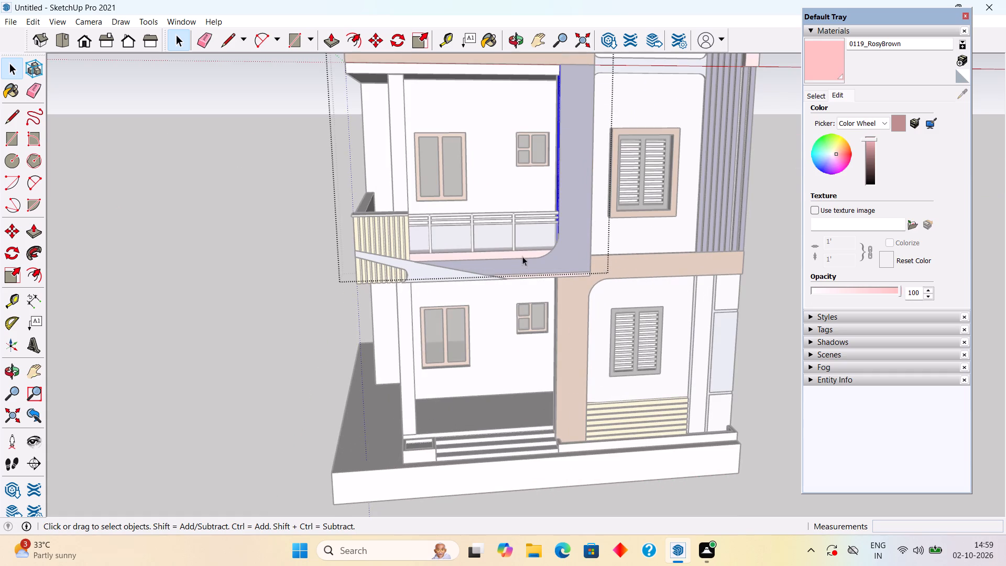
pyautogui.click(524, 253)
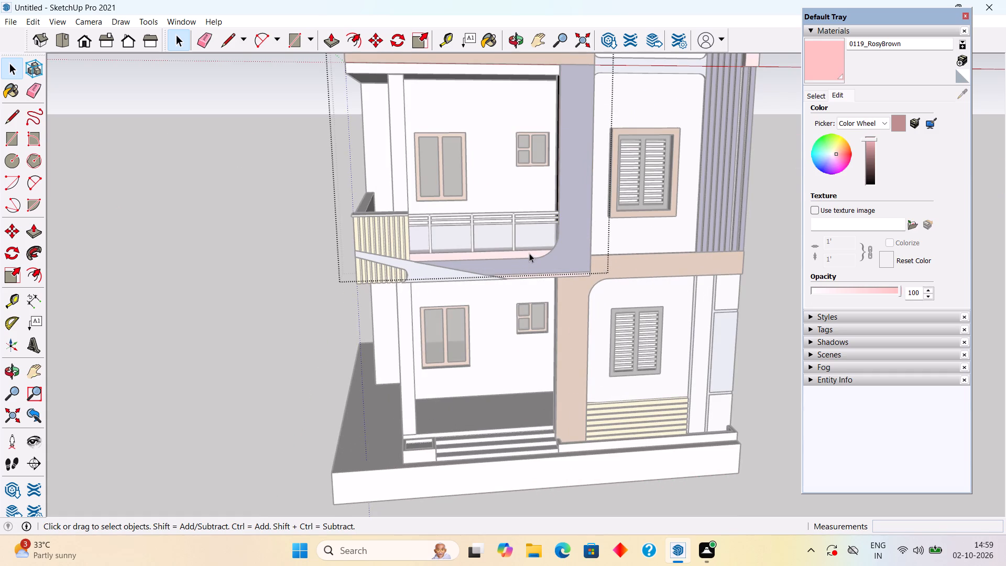
pyautogui.scroll(10, 529, 252)
pyautogui.click(529, 260)
pyautogui.scroll(-2, 529, 260)
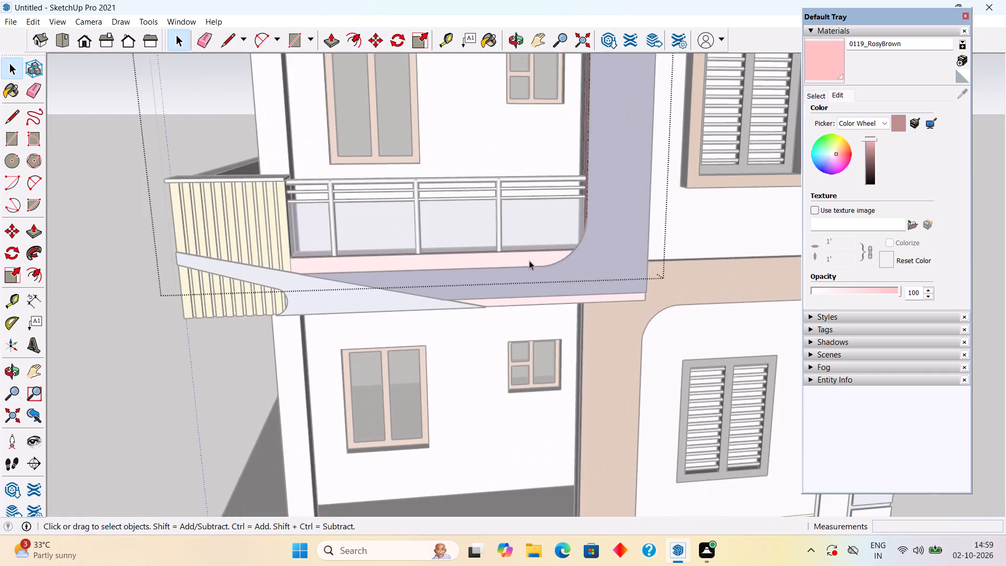
pyautogui.scroll(-12, 529, 260)
pyautogui.scroll(-4, 847, 128)
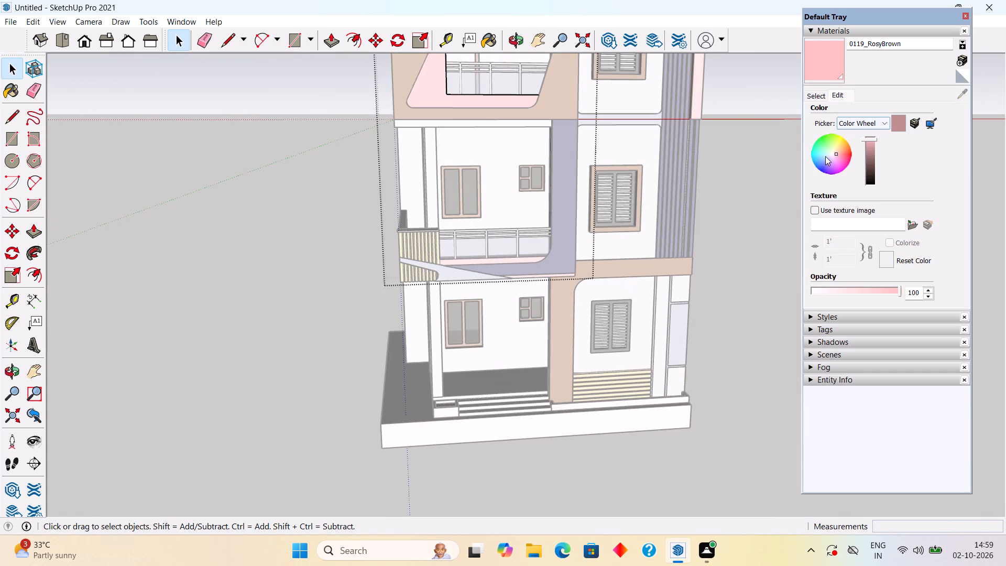
pyautogui.scroll(-3, 826, 156)
pyautogui.scroll(-9, 607, 209)
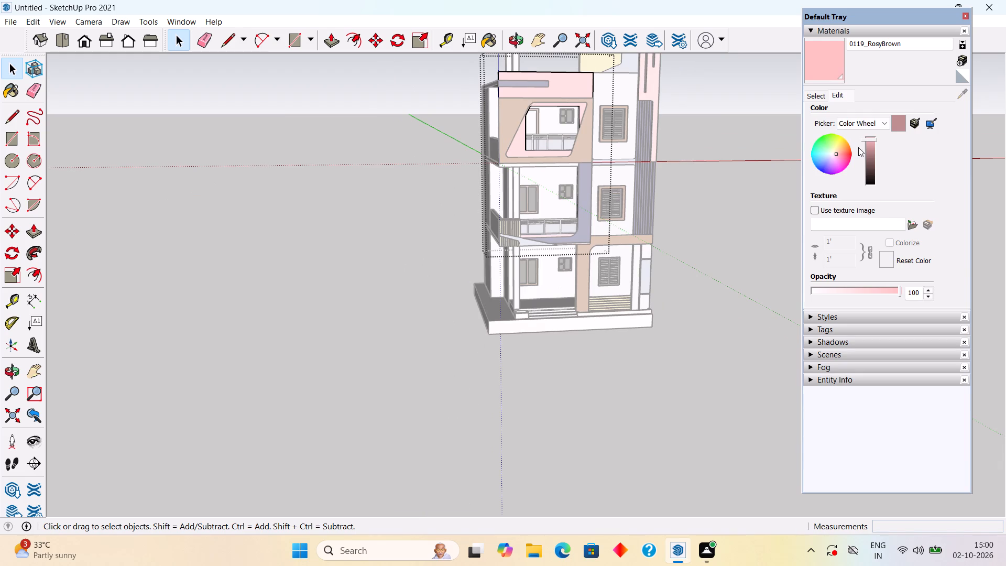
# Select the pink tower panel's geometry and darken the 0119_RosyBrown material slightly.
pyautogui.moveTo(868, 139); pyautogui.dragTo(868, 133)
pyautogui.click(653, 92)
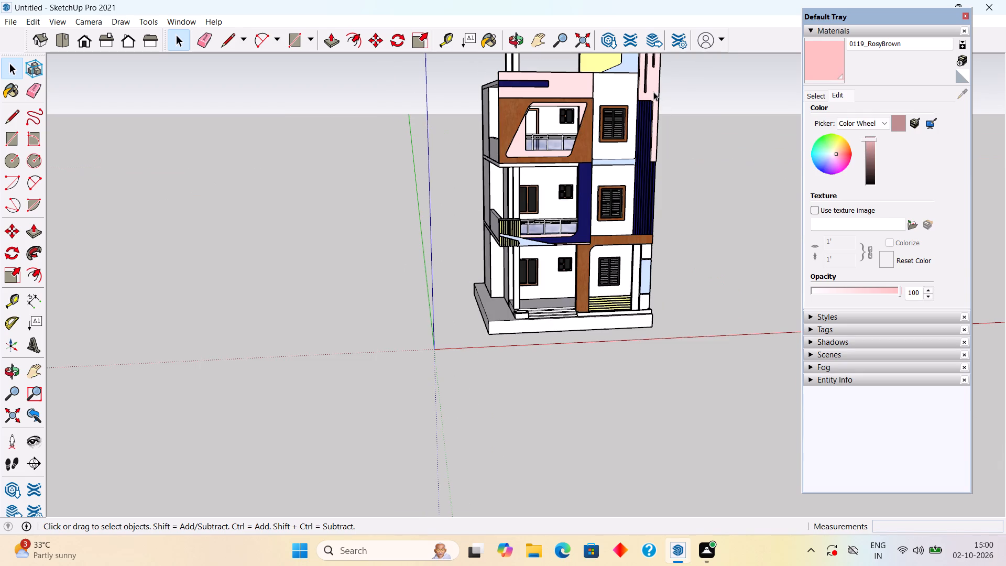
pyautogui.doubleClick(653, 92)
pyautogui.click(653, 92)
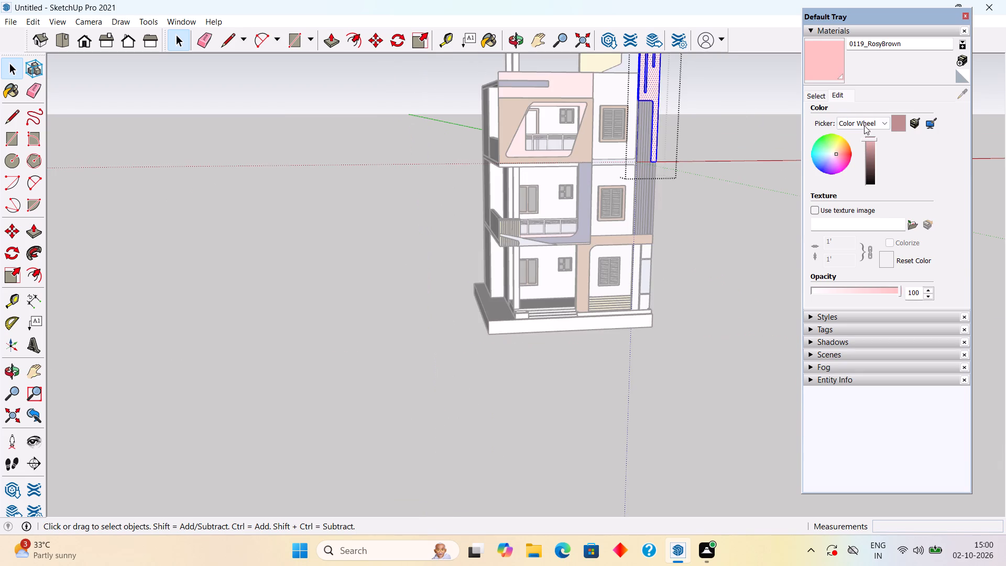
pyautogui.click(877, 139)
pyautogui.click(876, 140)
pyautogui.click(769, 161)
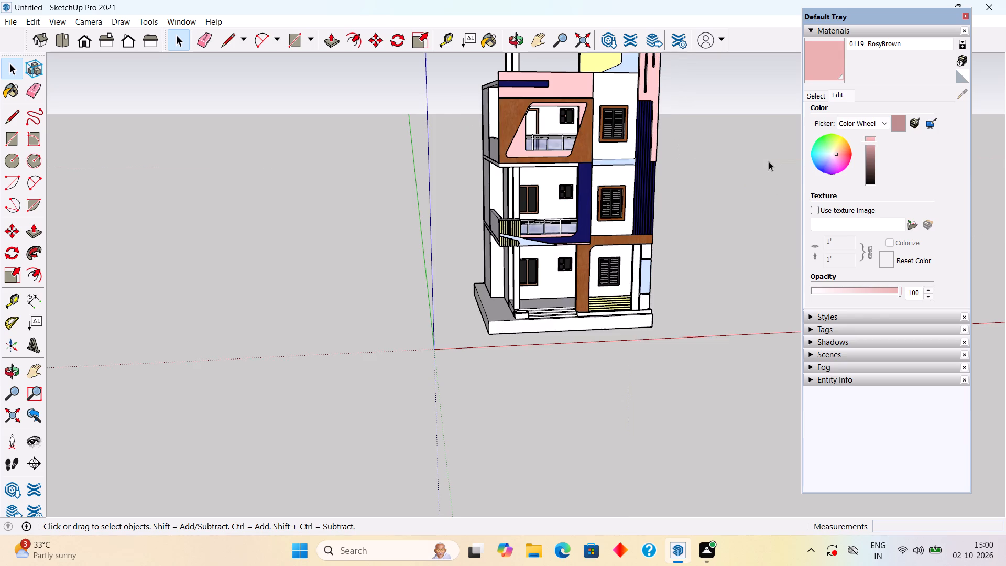
# View the whole front and raise the 0119_RosyBrown brightness back to the palest pink.
pyautogui.moveTo(729, 168); pyautogui.dragTo(621, 241, button='middle')
pyautogui.scroll(-6, 621, 241)
pyautogui.moveTo(640, 230); pyautogui.dragTo(664, 173, button='middle')
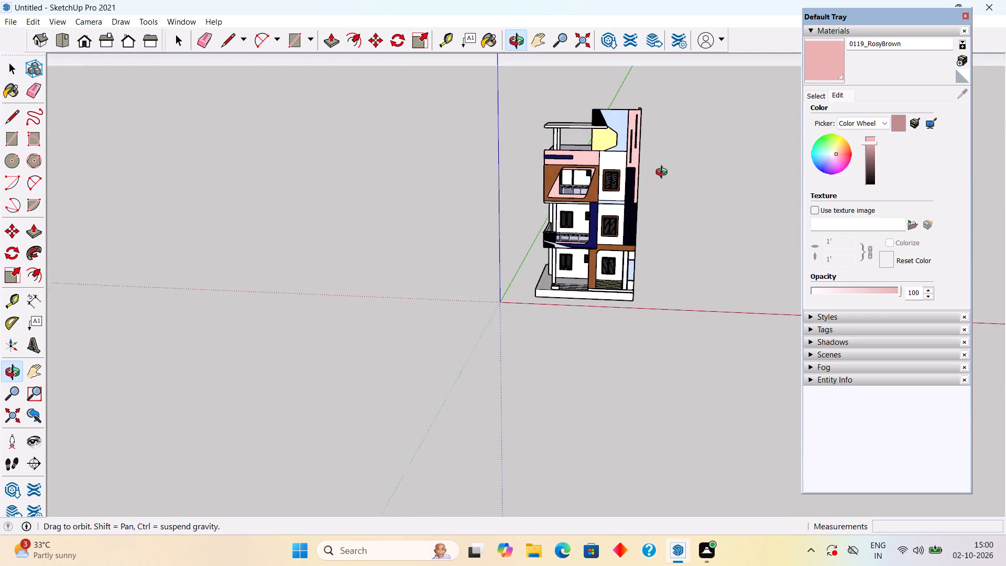
pyautogui.moveTo(664, 173); pyautogui.dragTo(674, 152, button='middle')
pyautogui.scroll(6, 591, 170)
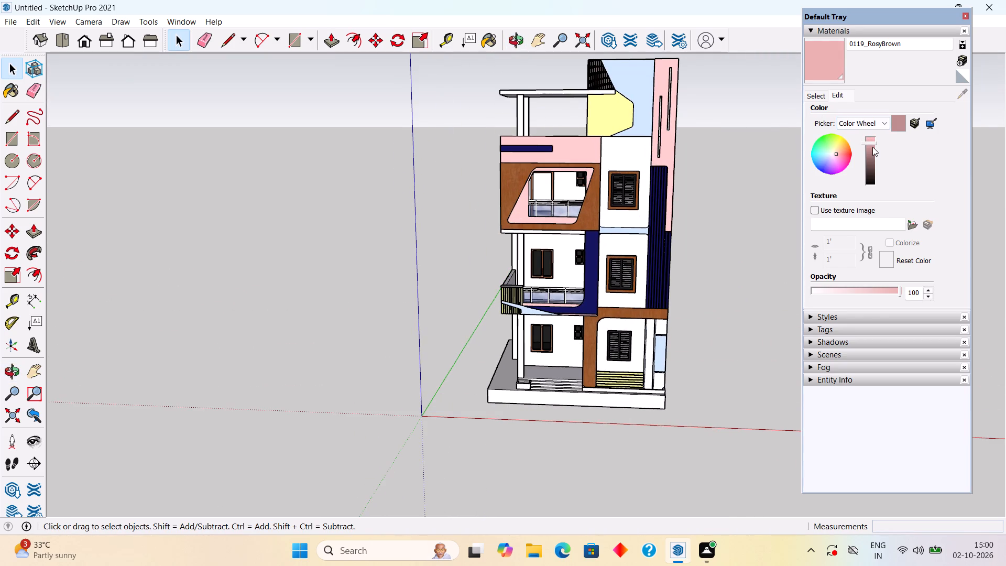
pyautogui.moveTo(872, 144); pyautogui.dragTo(870, 137)
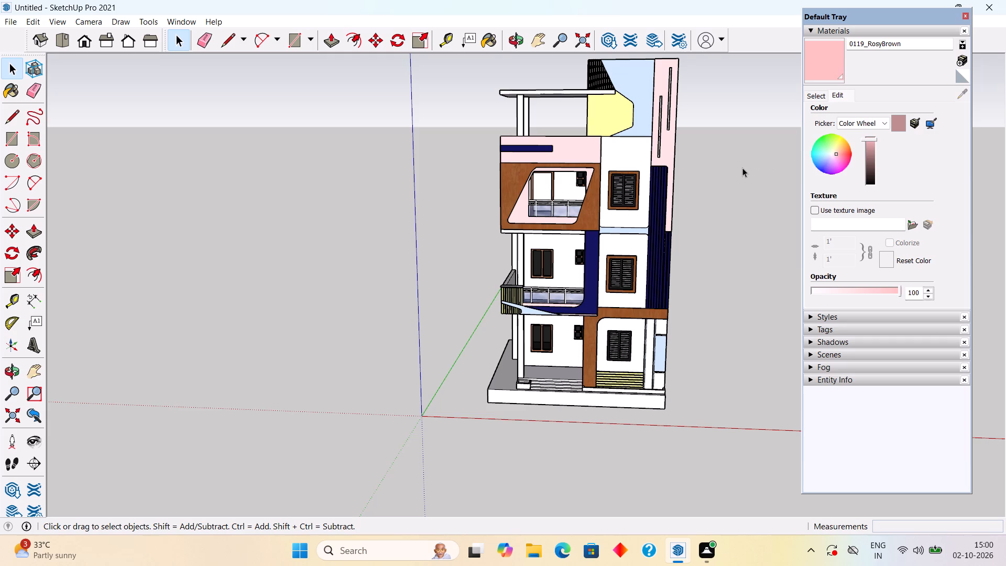
pyautogui.click(742, 168)
# Examine the recoloured house from both front corners, then inspect the ground-floor entrance steps and planter strip.
pyautogui.scroll(-3, 640, 182)
pyautogui.moveTo(558, 264); pyautogui.dragTo(646, 203, button='middle')
pyautogui.scroll(4, 649, 75)
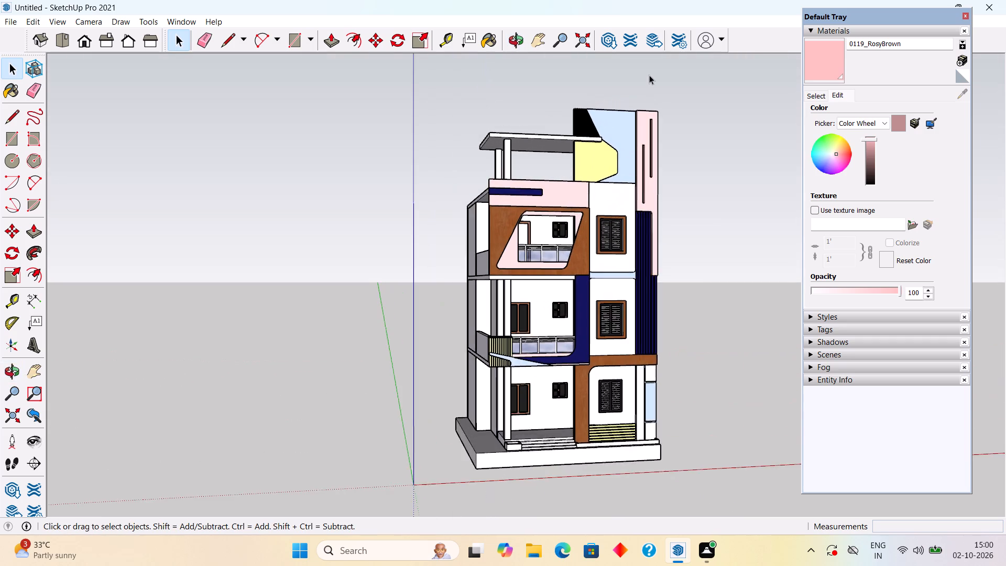
pyautogui.scroll(1, 650, 75)
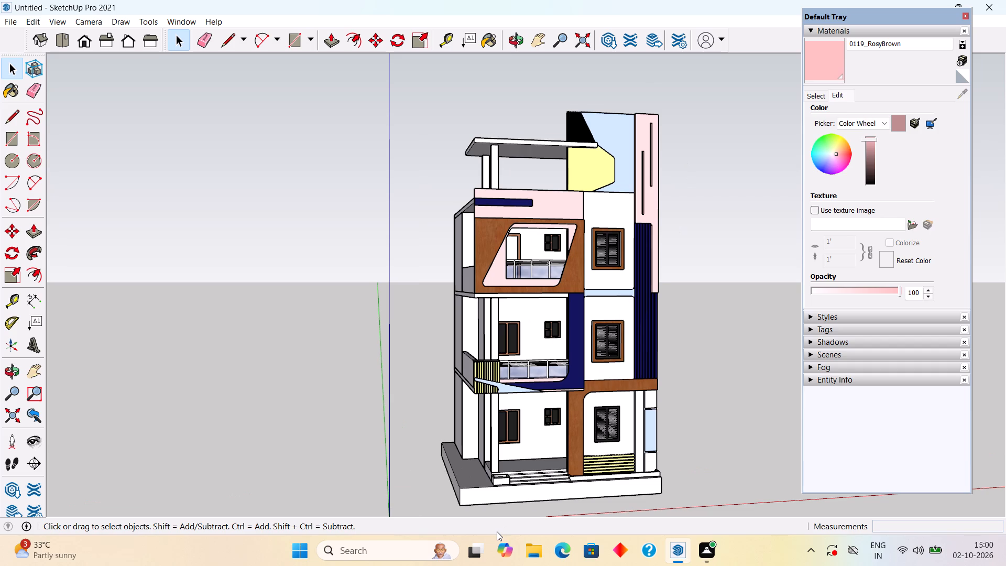
pyautogui.moveTo(654, 287); pyautogui.dragTo(732, 297, button='middle')
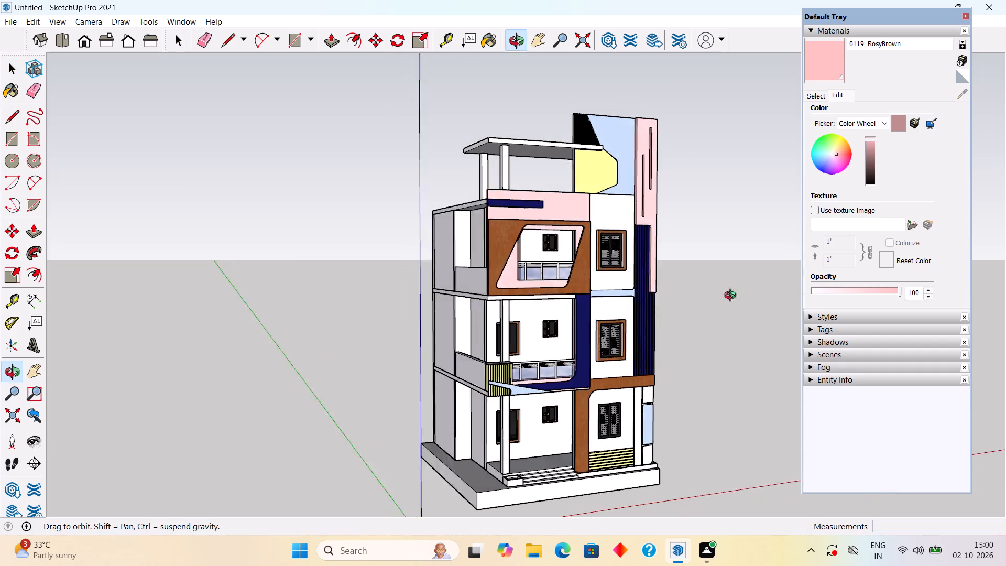
pyautogui.moveTo(732, 297); pyautogui.dragTo(348, 384, button='middle')
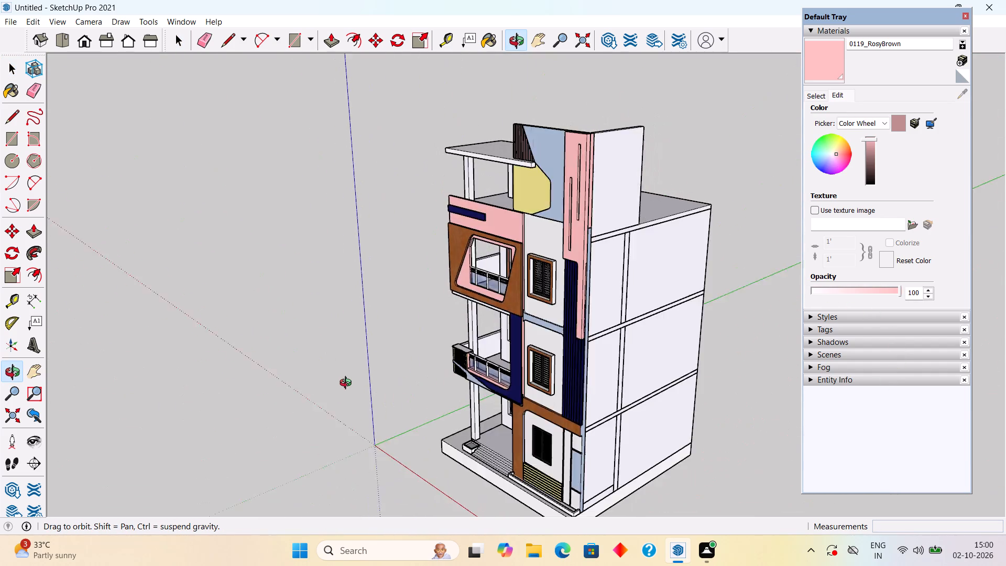
pyautogui.moveTo(348, 384); pyautogui.dragTo(471, 348, button='middle')
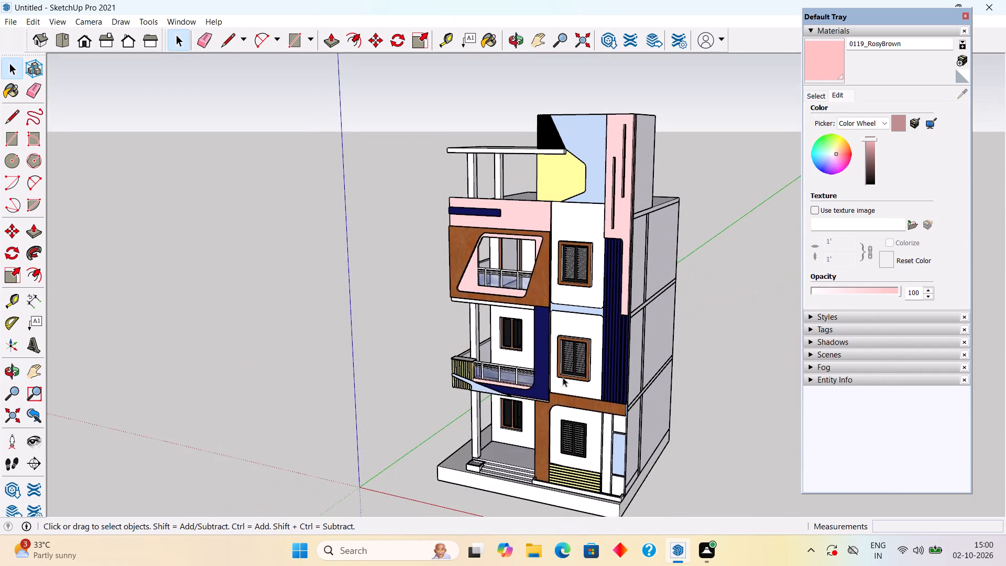
pyautogui.moveTo(587, 408); pyautogui.dragTo(609, 483, button='middle')
pyautogui.scroll(4, 608, 454)
pyautogui.moveTo(582, 503); pyautogui.dragTo(491, 466, button='middle')
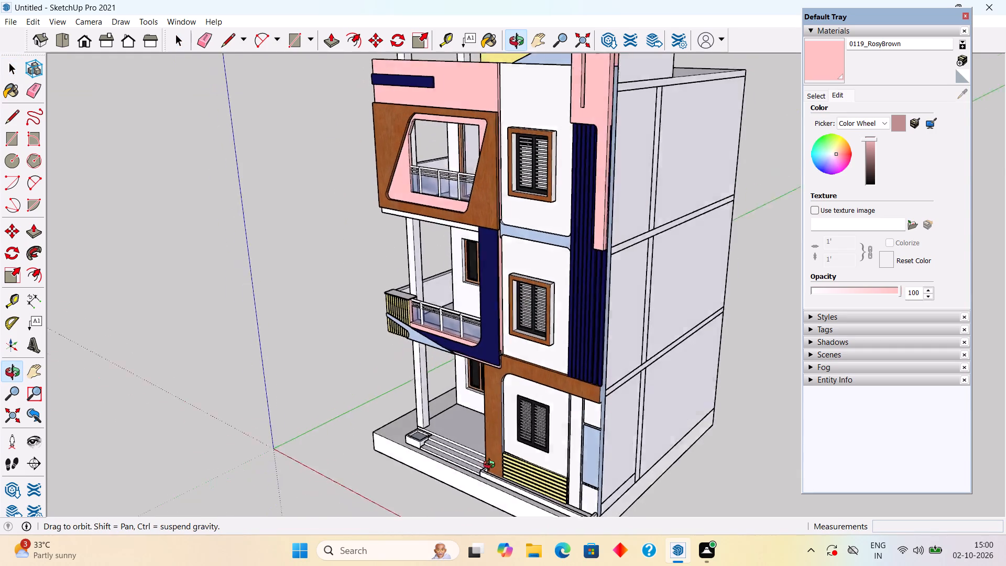
pyautogui.moveTo(491, 466); pyautogui.dragTo(423, 480, button='middle')
pyautogui.scroll(13, 476, 488)
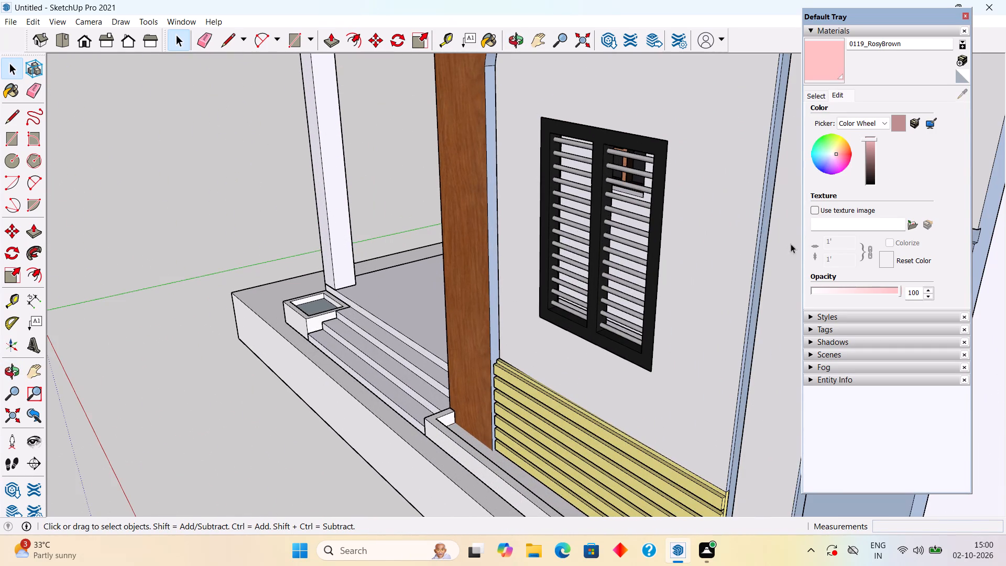
# Paint the planter bed below the yellow slatted wall with Grass Dark Green from the Landscaping, Fencing and Vegetation collection.
pyautogui.click(816, 91)
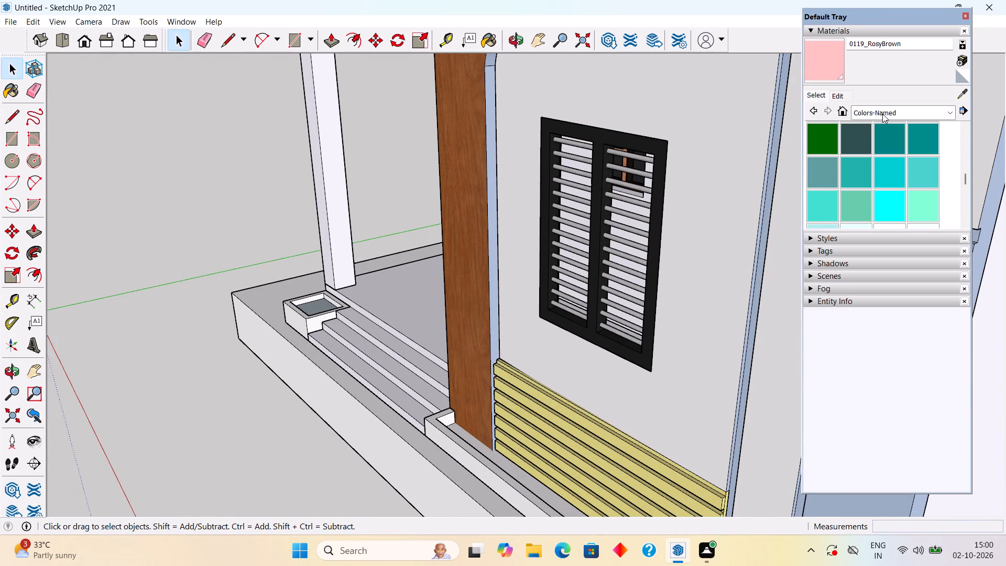
pyautogui.click(882, 114)
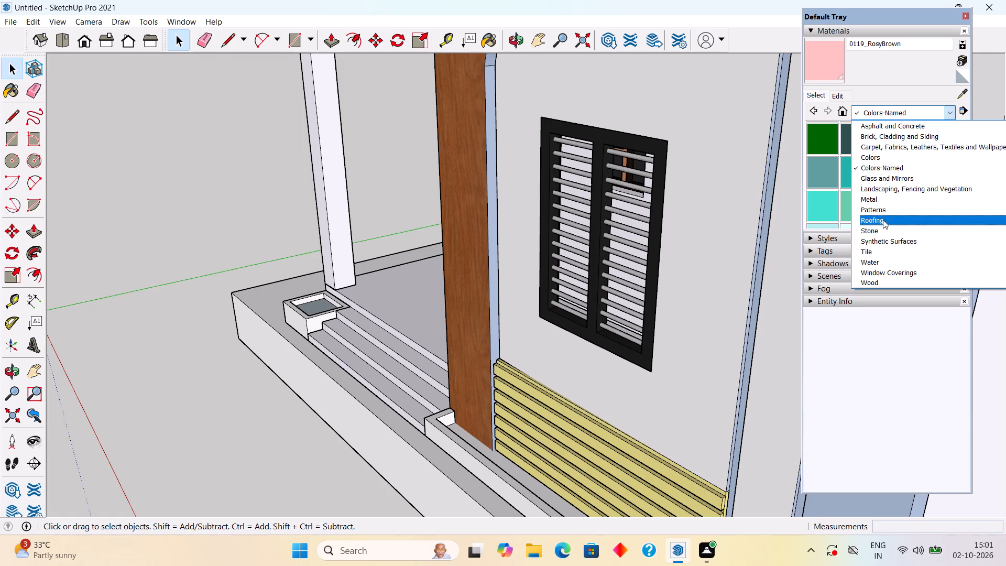
pyautogui.click(872, 251)
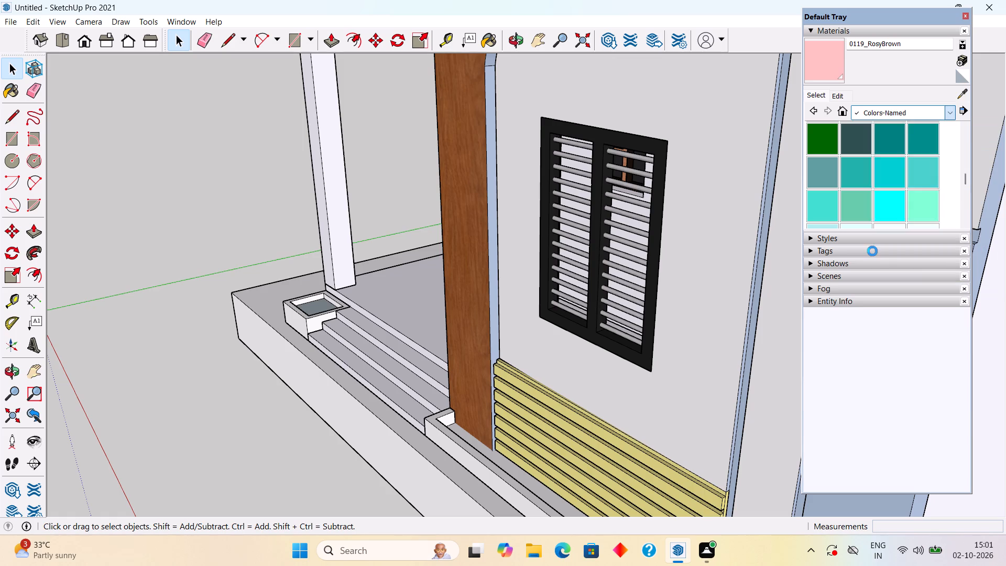
pyautogui.scroll(-5, 873, 61)
pyautogui.scroll(-3, 873, 159)
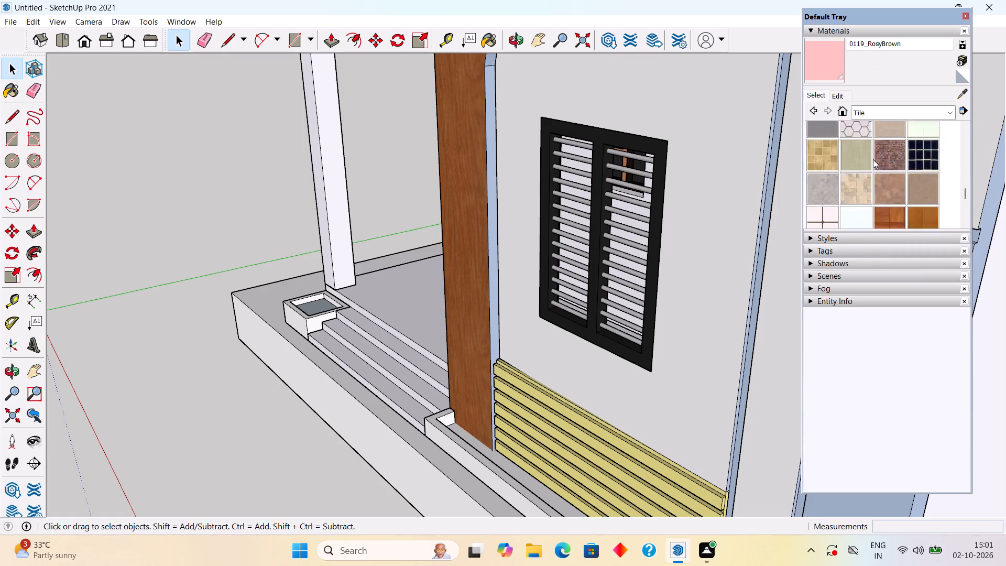
pyautogui.scroll(-2, 873, 159)
pyautogui.click(868, 108)
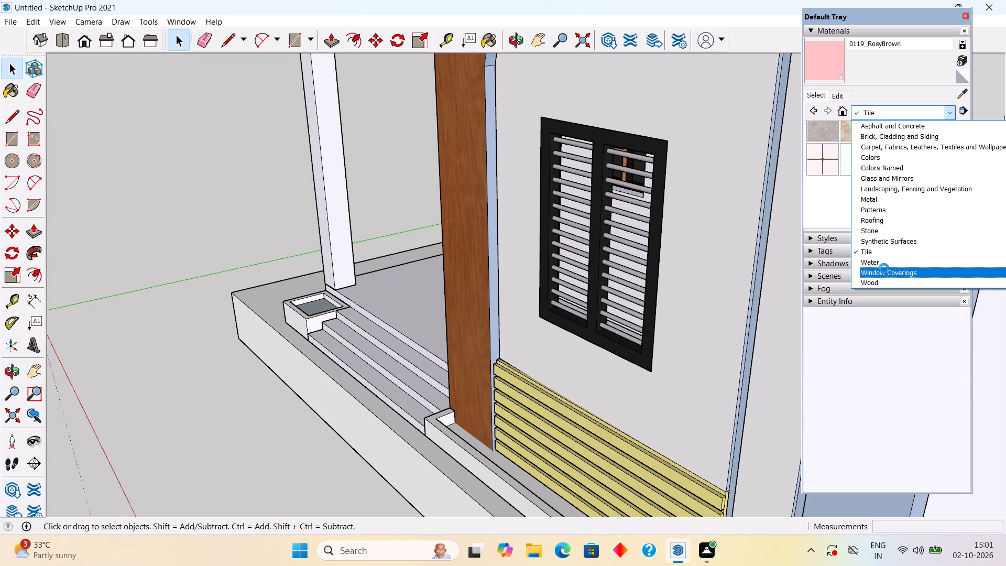
pyautogui.click(884, 190)
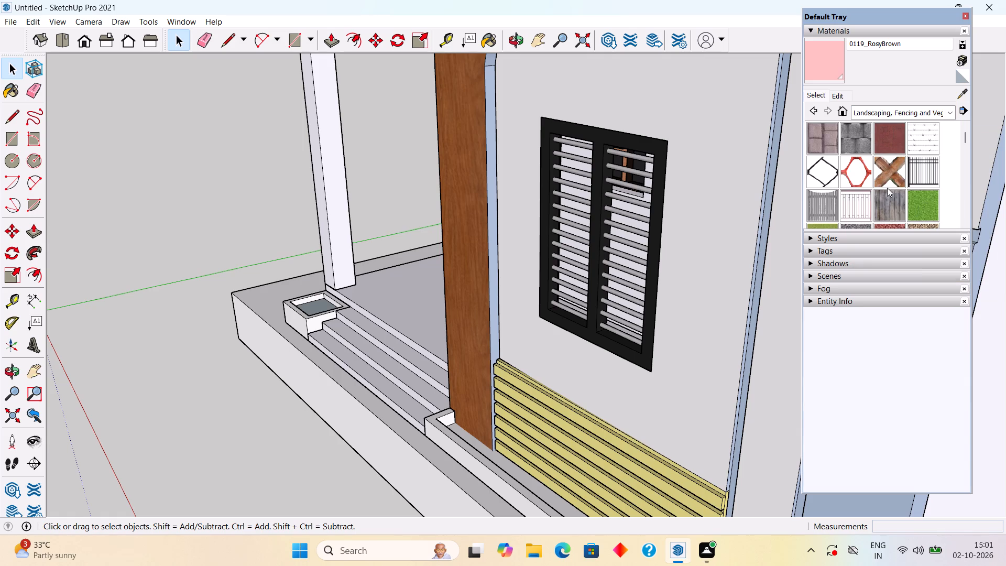
pyautogui.click(915, 203)
pyautogui.scroll(4, 456, 448)
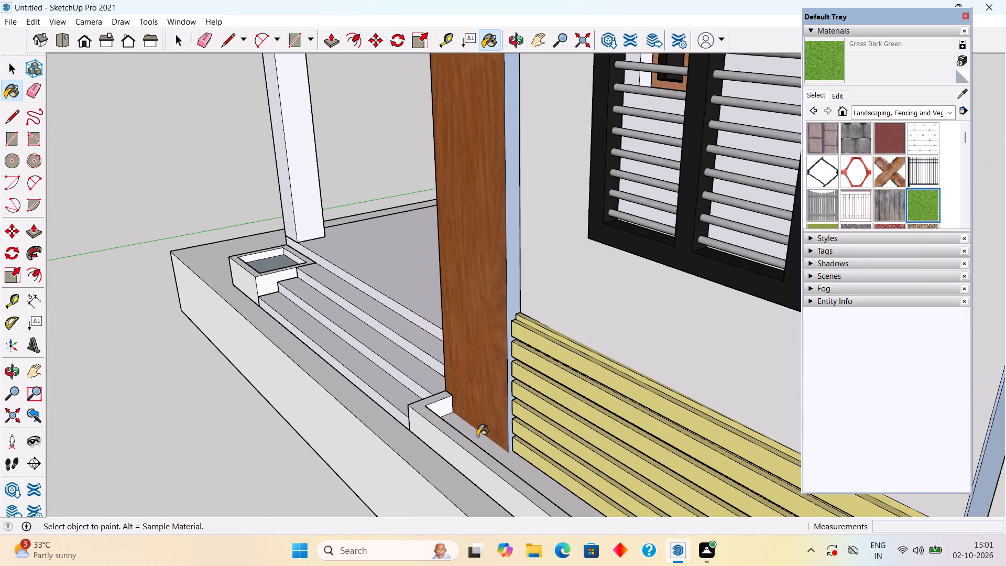
pyautogui.click(477, 439)
pyautogui.scroll(-3, 477, 439)
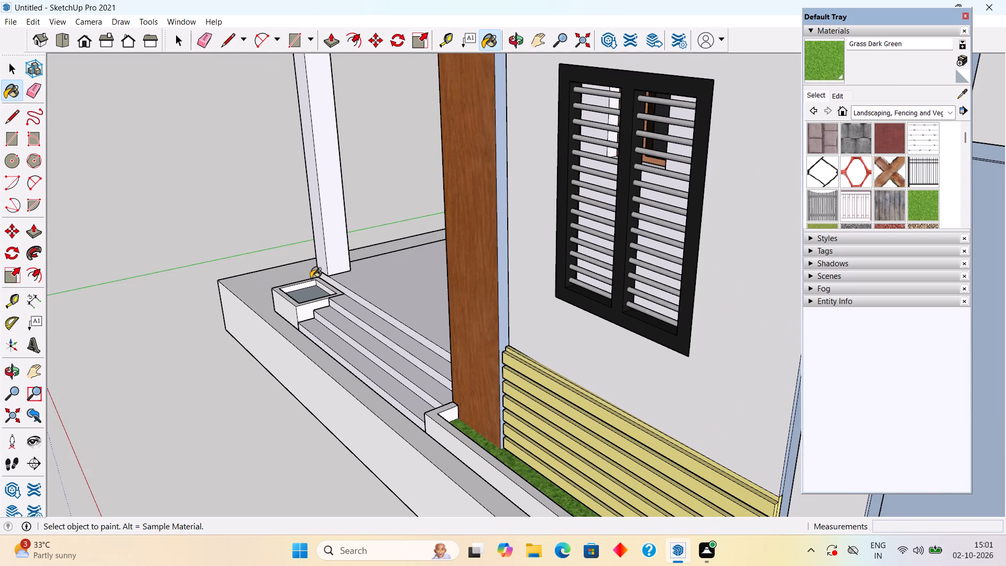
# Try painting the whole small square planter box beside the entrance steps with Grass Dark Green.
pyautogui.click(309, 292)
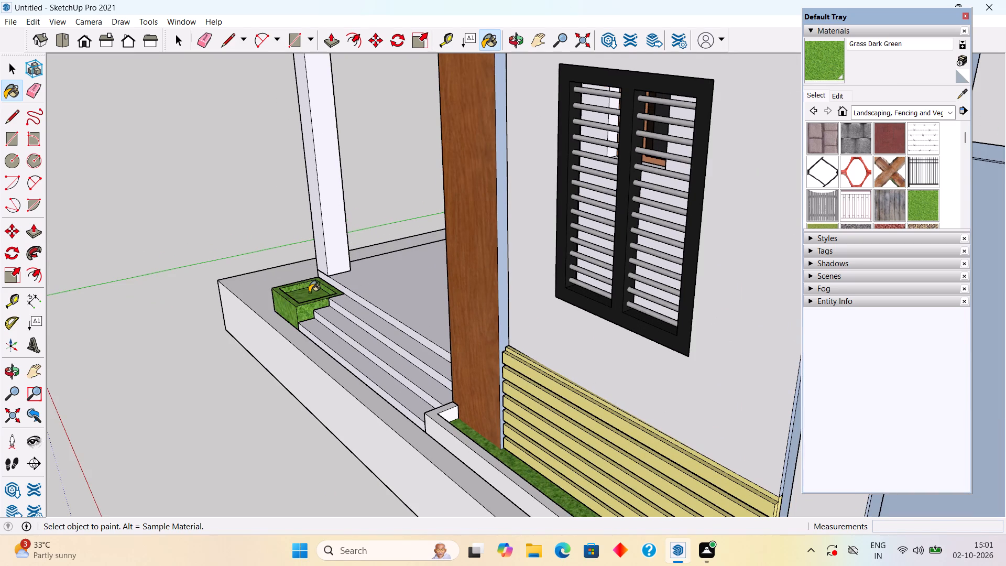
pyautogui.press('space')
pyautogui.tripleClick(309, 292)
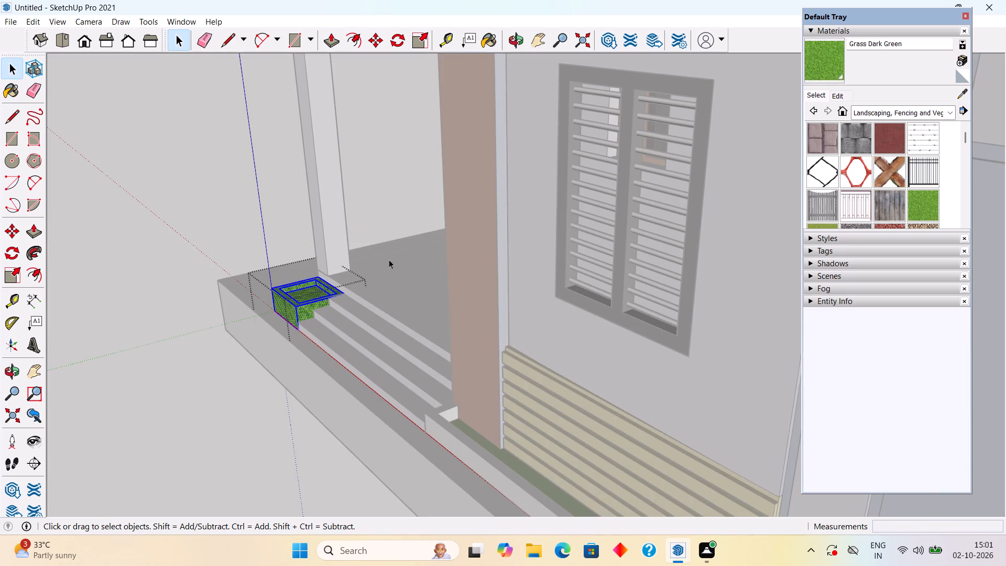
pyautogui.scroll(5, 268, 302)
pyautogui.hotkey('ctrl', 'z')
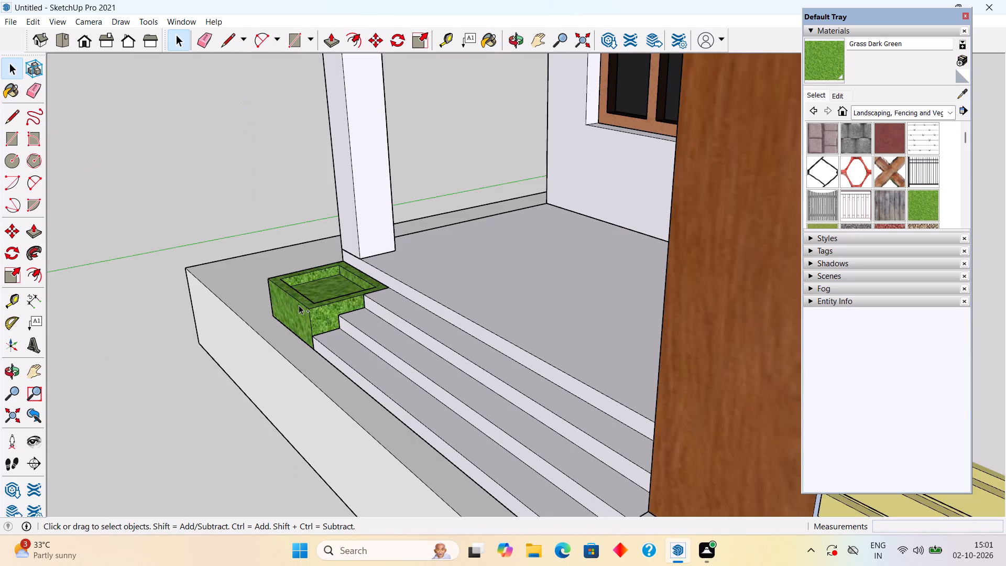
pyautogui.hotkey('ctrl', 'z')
# Paint only the inner bed face of the small square planter beside the entrance steps with Grass Dark Green.
pyautogui.moveTo(330, 282); pyautogui.dragTo(345, 368, button='middle')
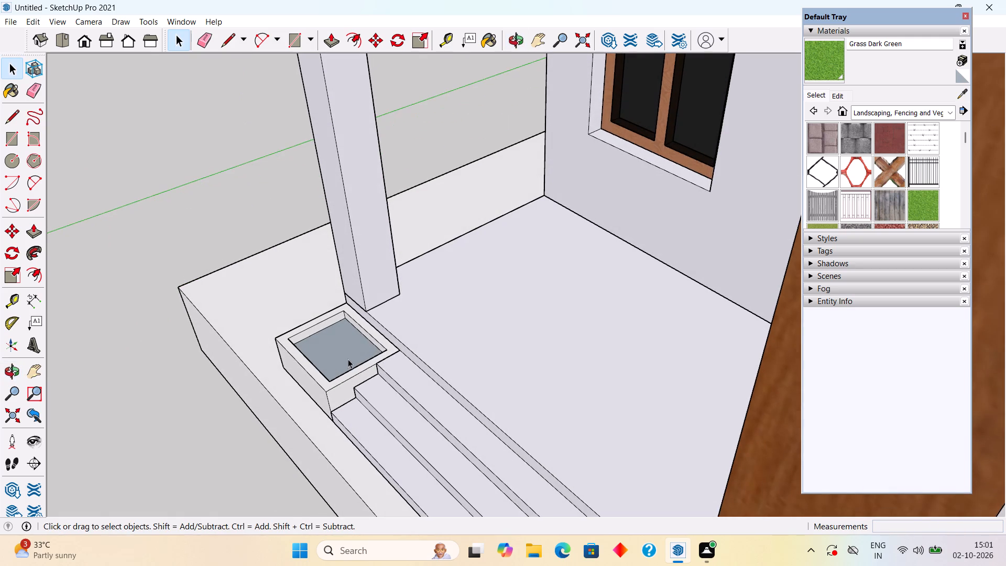
pyautogui.tripleClick(348, 359)
pyautogui.click(356, 345)
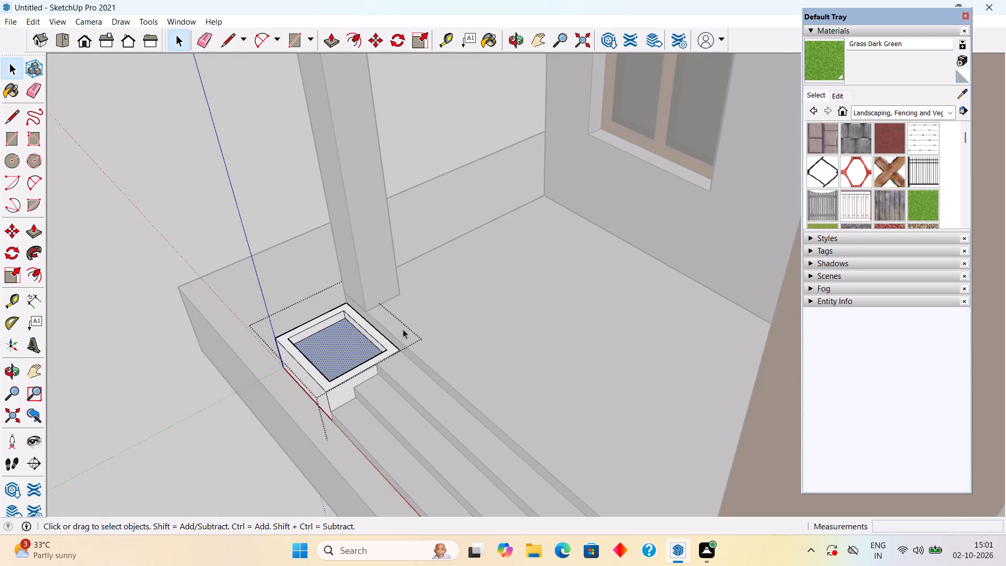
pyautogui.click(813, 62)
pyautogui.click(349, 355)
pyautogui.press('space')
pyautogui.click(205, 233)
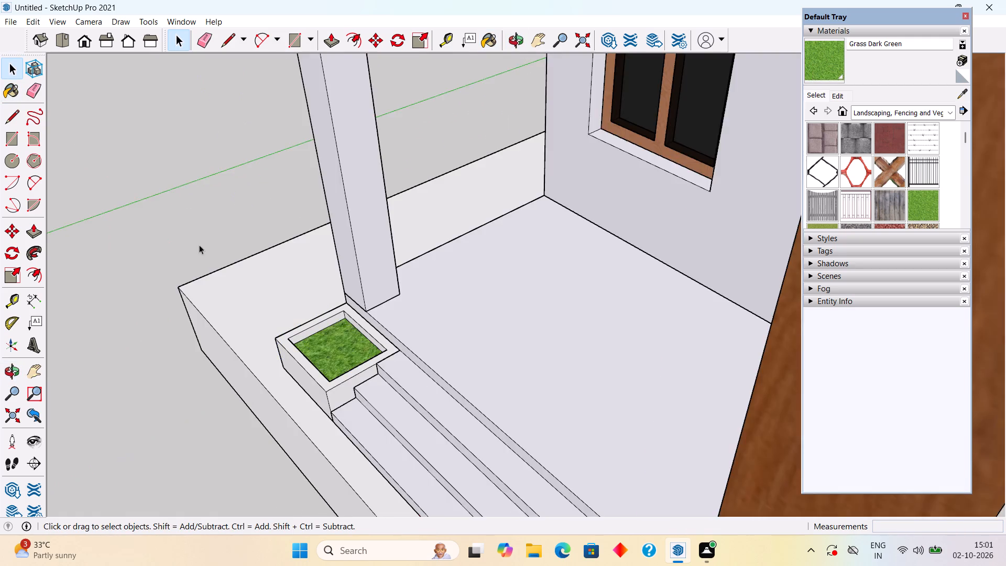
# Examine the coloured front of the house from several angles, including the rooftop canopy and the upper wall panels.
pyautogui.scroll(-15, 188, 271)
pyautogui.moveTo(240, 389); pyautogui.dragTo(403, 310, button='middle')
pyautogui.scroll(-3, 373, 335)
pyautogui.scroll(-4, 418, 300)
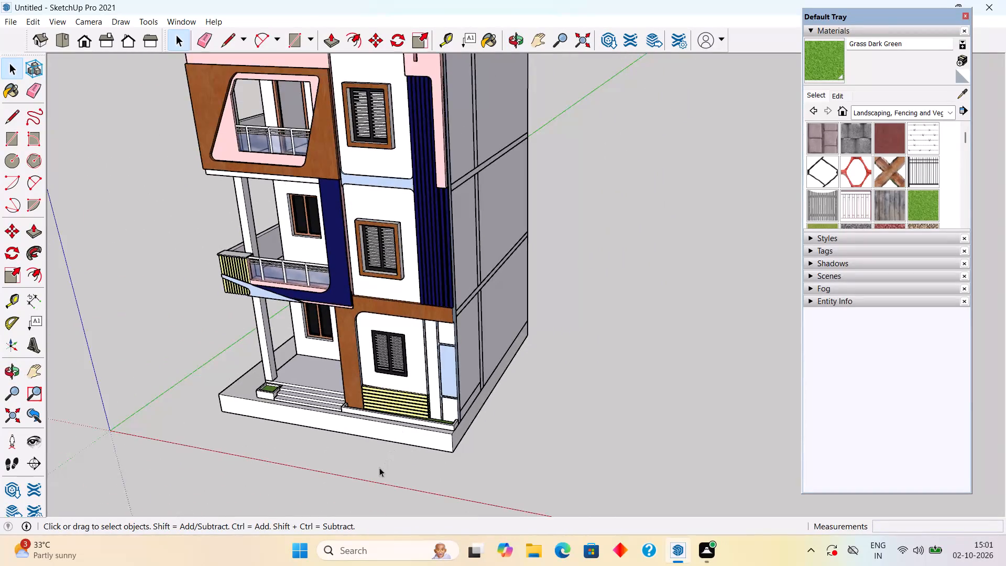
pyautogui.moveTo(380, 478); pyautogui.dragTo(589, 360, button='middle')
pyautogui.moveTo(398, 306); pyautogui.dragTo(395, 408, button='middle')
pyautogui.scroll(-3, 395, 408)
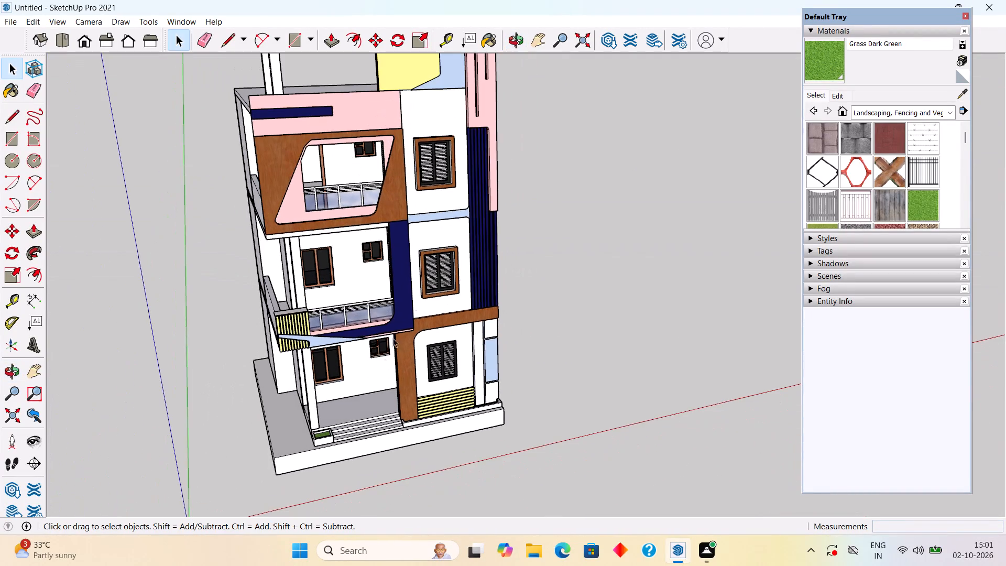
pyautogui.scroll(-5, 414, 263)
pyautogui.scroll(1, 493, 127)
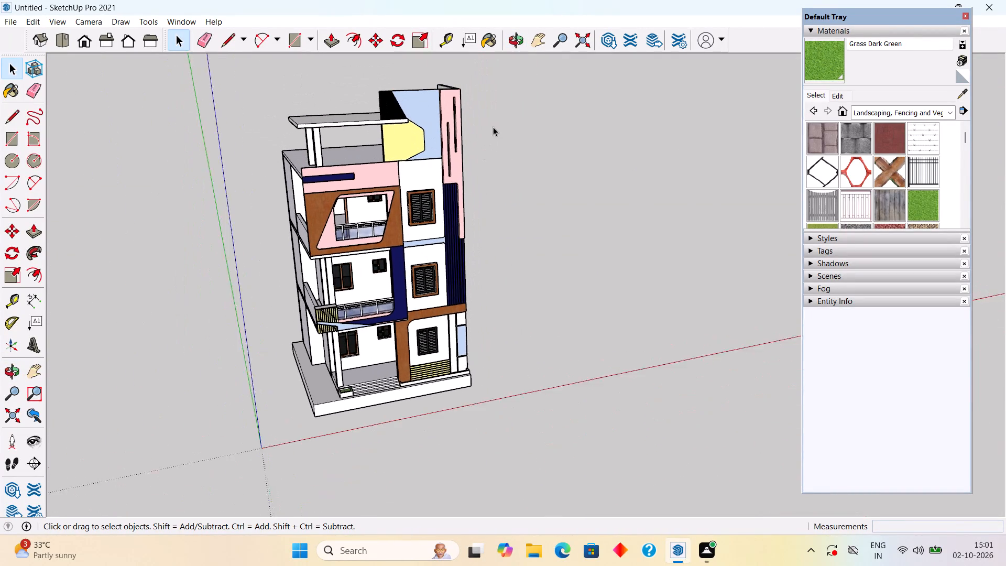
pyautogui.scroll(1, 493, 127)
pyautogui.moveTo(429, 121); pyautogui.dragTo(315, 154, button='middle')
pyautogui.scroll(5, 381, 80)
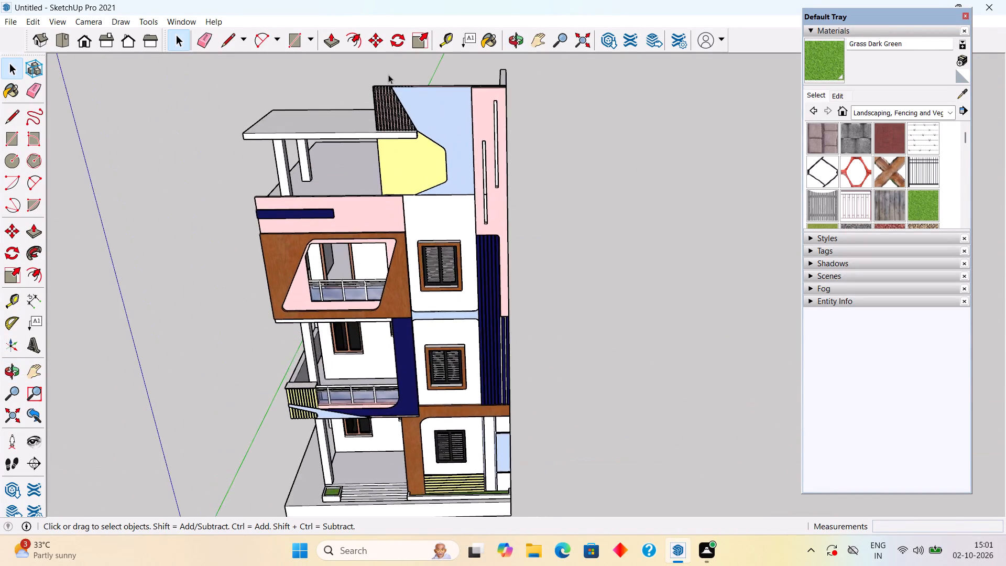
pyautogui.scroll(5, 388, 74)
pyautogui.scroll(2, 403, 136)
pyautogui.moveTo(411, 155); pyautogui.dragTo(426, 131, button='middle')
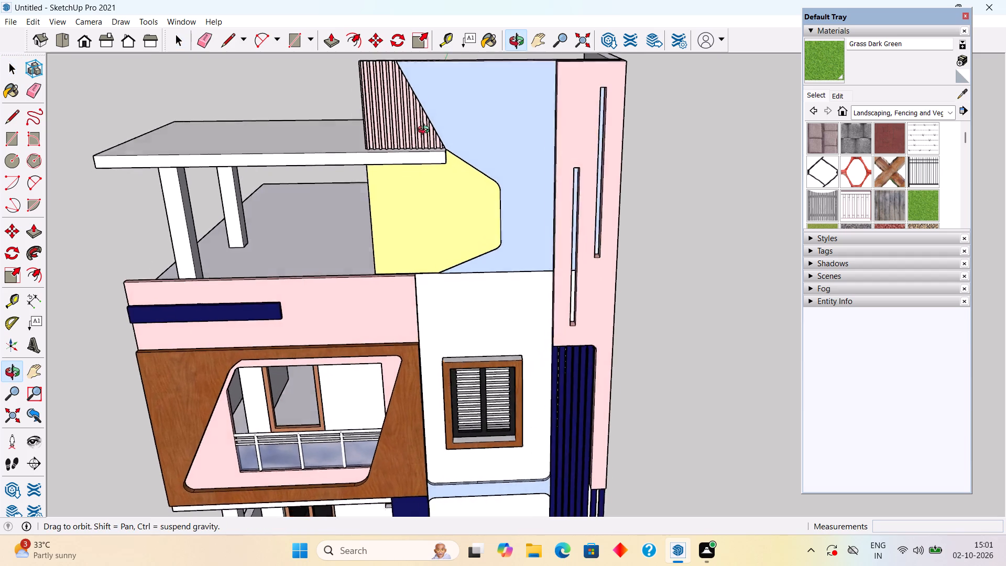
pyautogui.moveTo(426, 131); pyautogui.dragTo(398, 226, button='middle')
pyautogui.scroll(-2, 398, 226)
pyautogui.scroll(5, 404, 220)
pyautogui.moveTo(400, 223); pyautogui.dragTo(451, 220, button='middle')
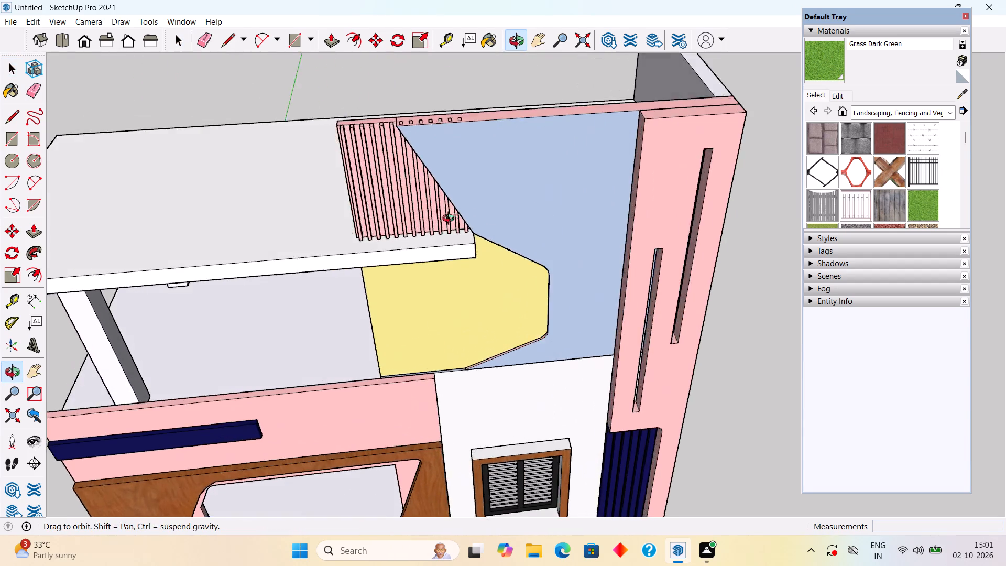
pyautogui.moveTo(451, 220); pyautogui.dragTo(472, 201, button='middle')
pyautogui.scroll(-7, 472, 202)
pyautogui.moveTo(499, 363); pyautogui.dragTo(487, 281, button='middle')
pyautogui.scroll(-7, 487, 281)
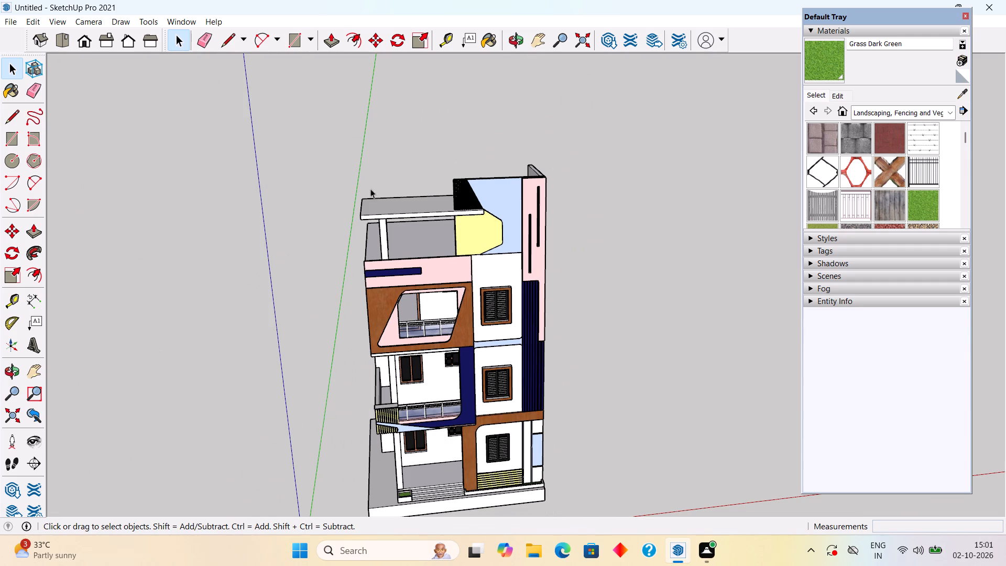
# Open the rooftop canopy slab for editing and sample Wood Cherry Original from the balcony's brown frame.
pyautogui.scroll(4, 414, 221)
pyautogui.moveTo(407, 190); pyautogui.dragTo(405, 141, button='middle')
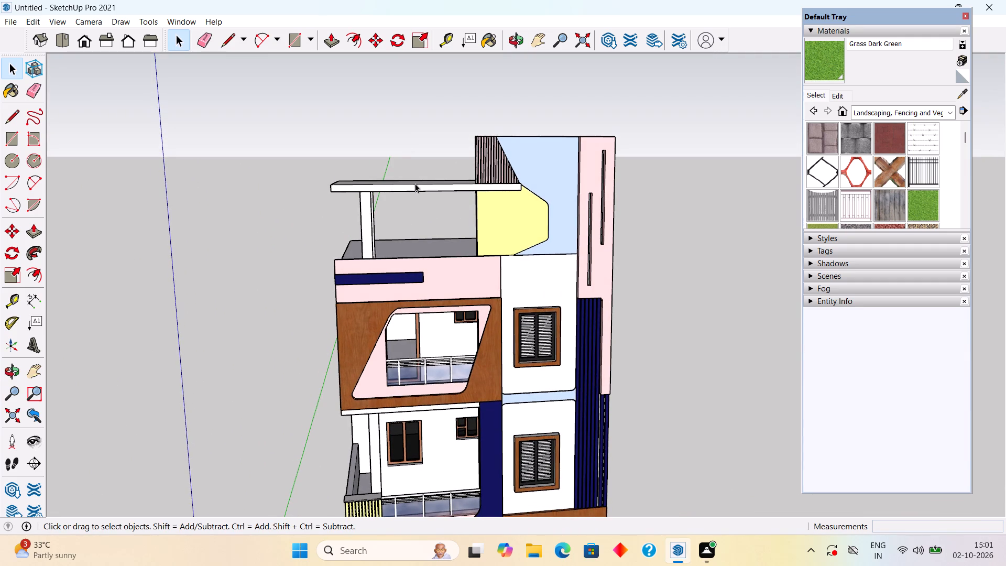
pyautogui.tripleClick(419, 192)
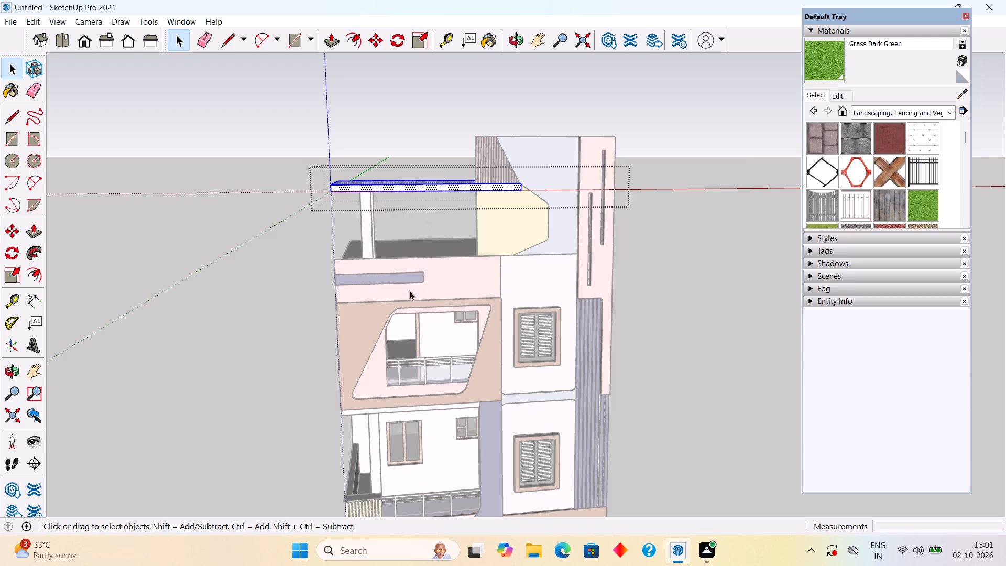
pyautogui.click(958, 94)
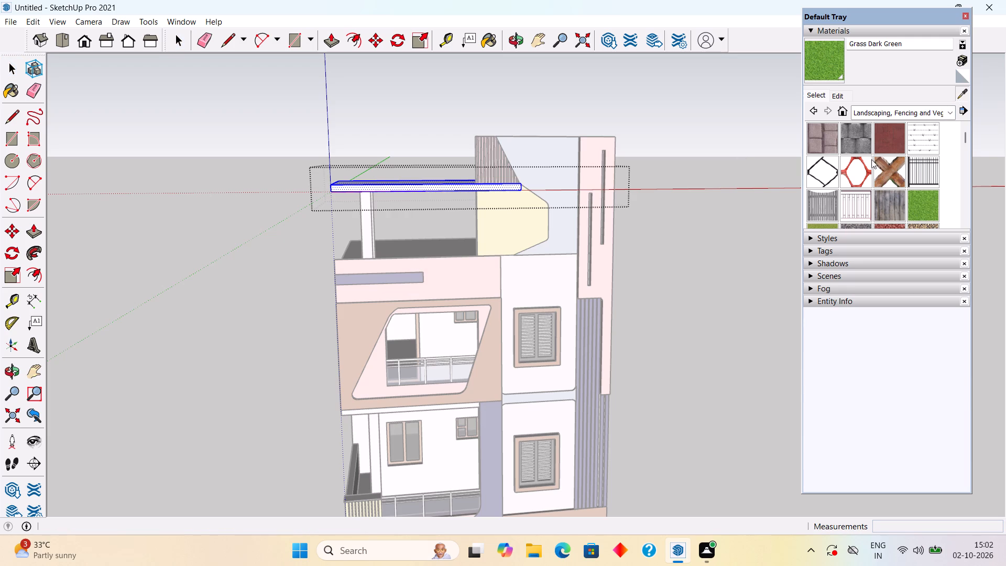
pyautogui.click(386, 314)
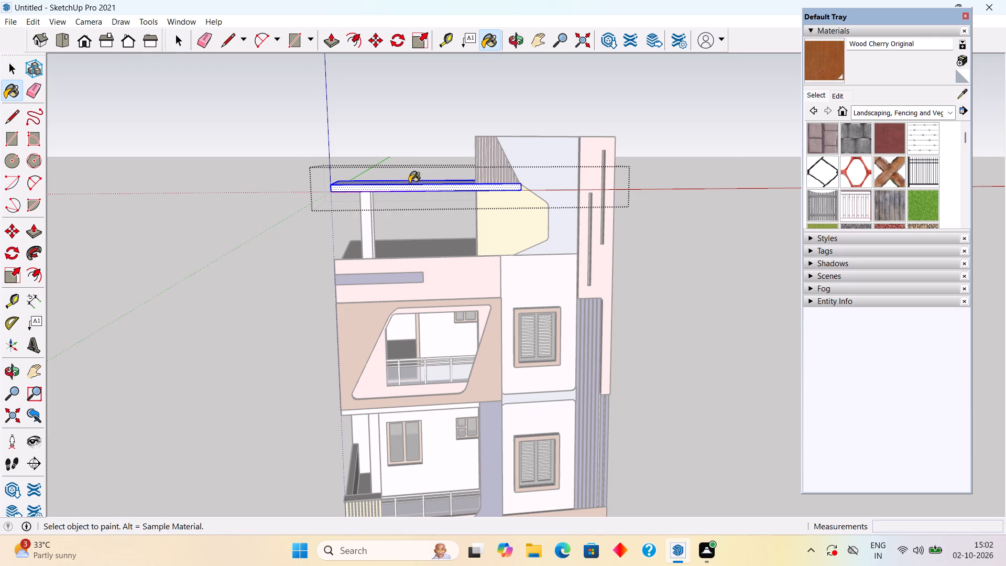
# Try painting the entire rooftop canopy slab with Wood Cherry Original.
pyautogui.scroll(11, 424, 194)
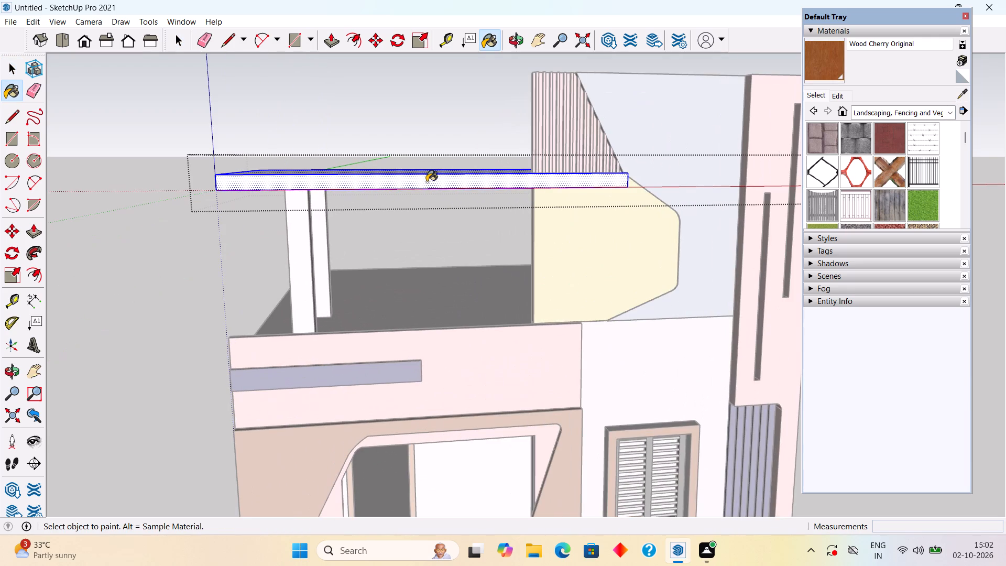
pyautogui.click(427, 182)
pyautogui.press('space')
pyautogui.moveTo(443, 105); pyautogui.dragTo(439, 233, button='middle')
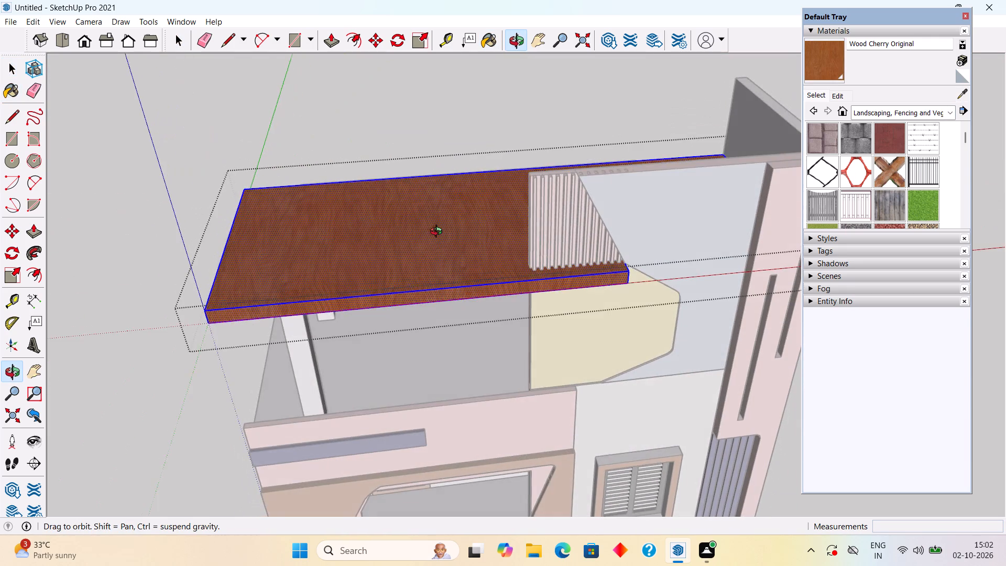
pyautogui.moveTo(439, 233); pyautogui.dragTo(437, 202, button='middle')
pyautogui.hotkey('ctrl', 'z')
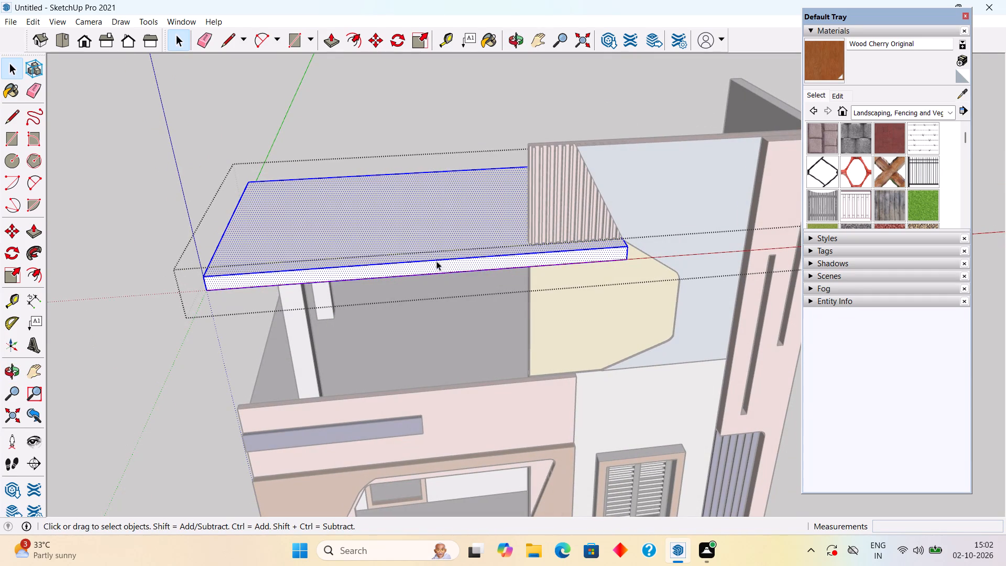
# Paint only the front edge face of the rooftop canopy slab with Wood Cherry Original.
pyautogui.click(438, 264)
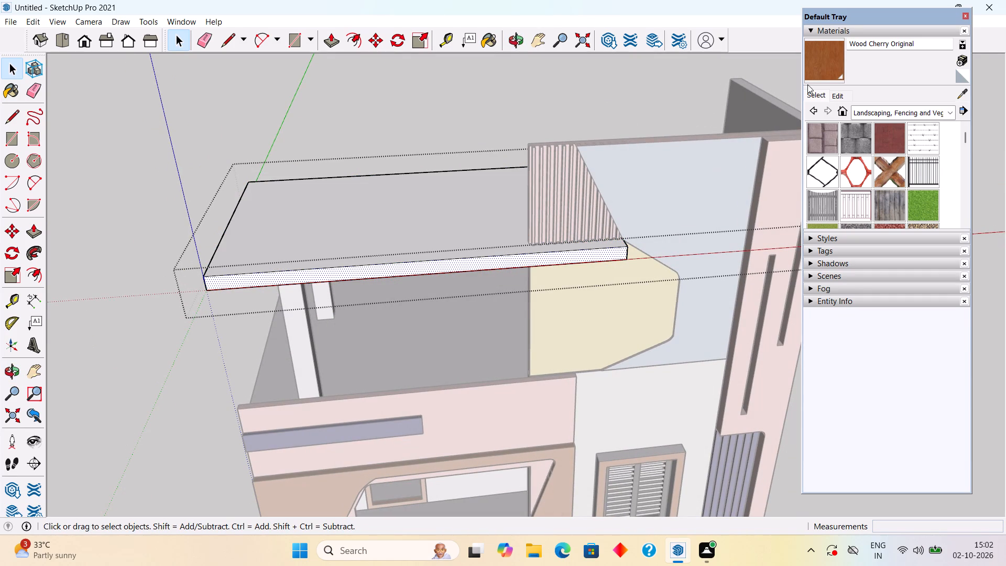
pyautogui.click(809, 62)
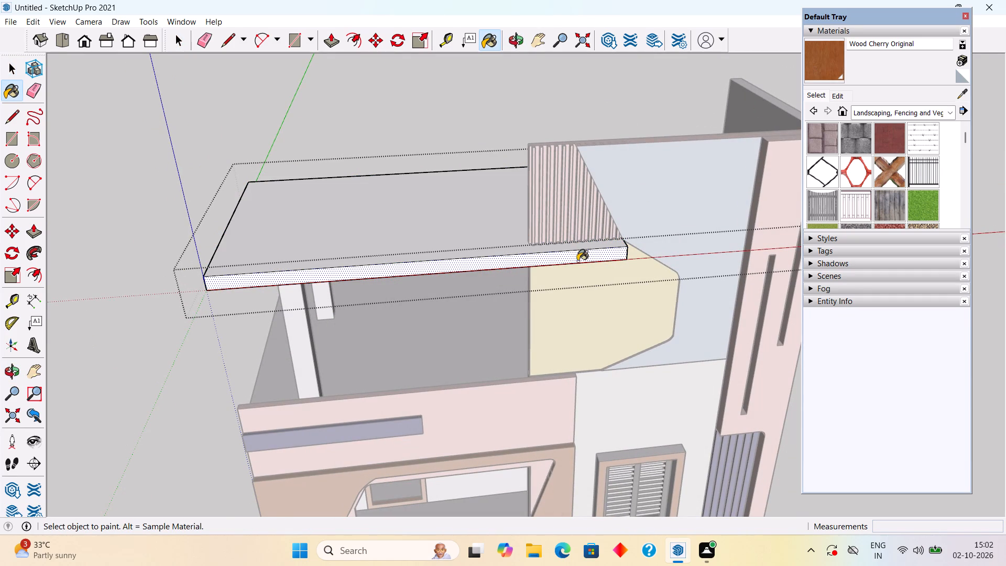
pyautogui.click(577, 261)
pyautogui.press('space')
pyautogui.click(396, 148)
# Review the whole front elevation with the rooftop canopy from above and below.
pyautogui.moveTo(409, 372); pyautogui.dragTo(409, 343, button='middle')
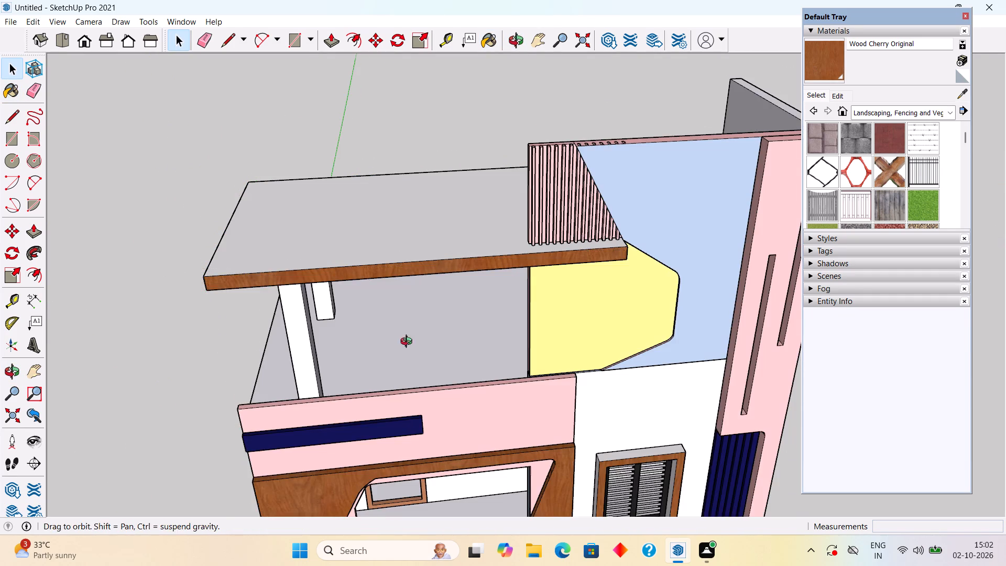
pyautogui.moveTo(409, 343); pyautogui.dragTo(413, 259, button='middle')
pyautogui.scroll(-7, 413, 261)
pyautogui.moveTo(485, 451); pyautogui.dragTo(484, 378, button='middle')
pyautogui.scroll(-6, 484, 378)
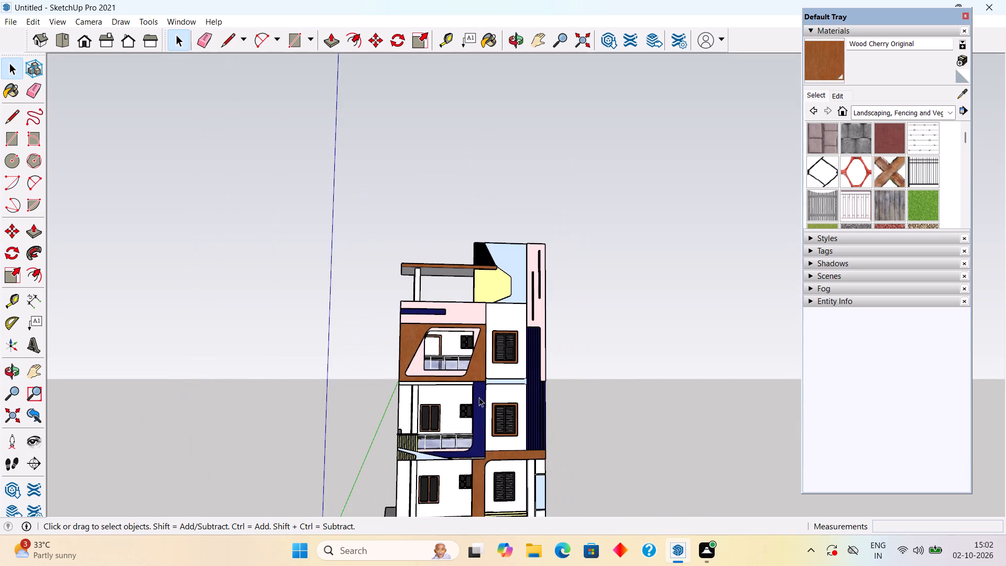
pyautogui.moveTo(444, 297); pyautogui.dragTo(442, 221, button='middle')
pyautogui.scroll(-4, 487, 380)
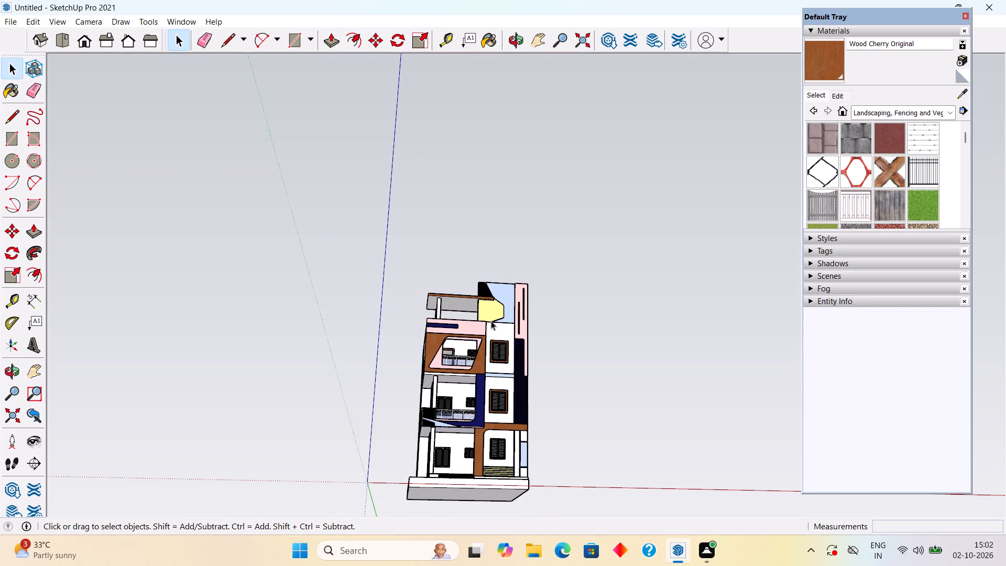
# Draw a small rectangle about 8 by 9.5 inches on the underside of the rooftop canopy, near the yellow panel.
pyautogui.scroll(20, 483, 343)
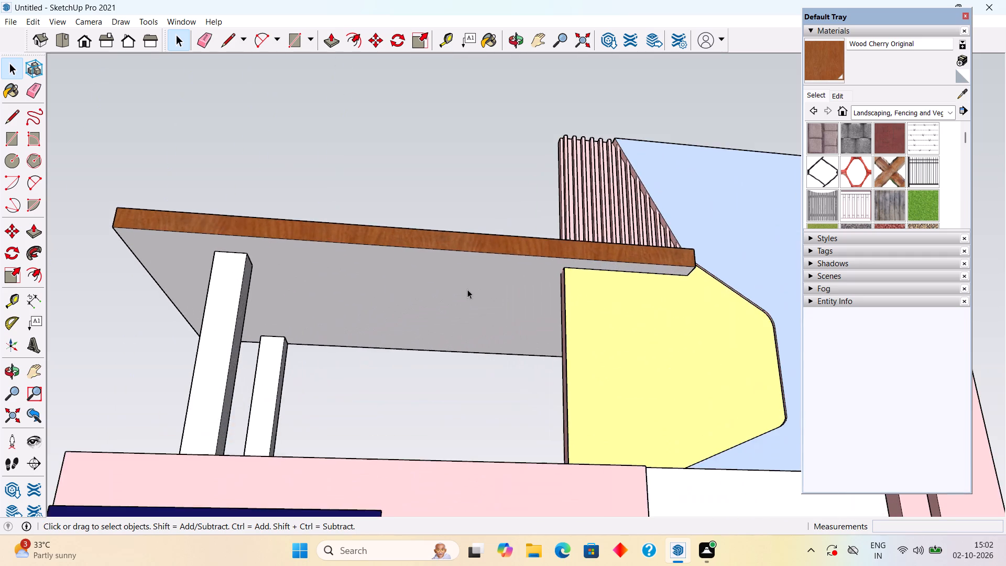
pyautogui.moveTo(468, 270); pyautogui.dragTo(473, 223, button='middle')
pyautogui.scroll(4, 582, 396)
pyautogui.press('r')
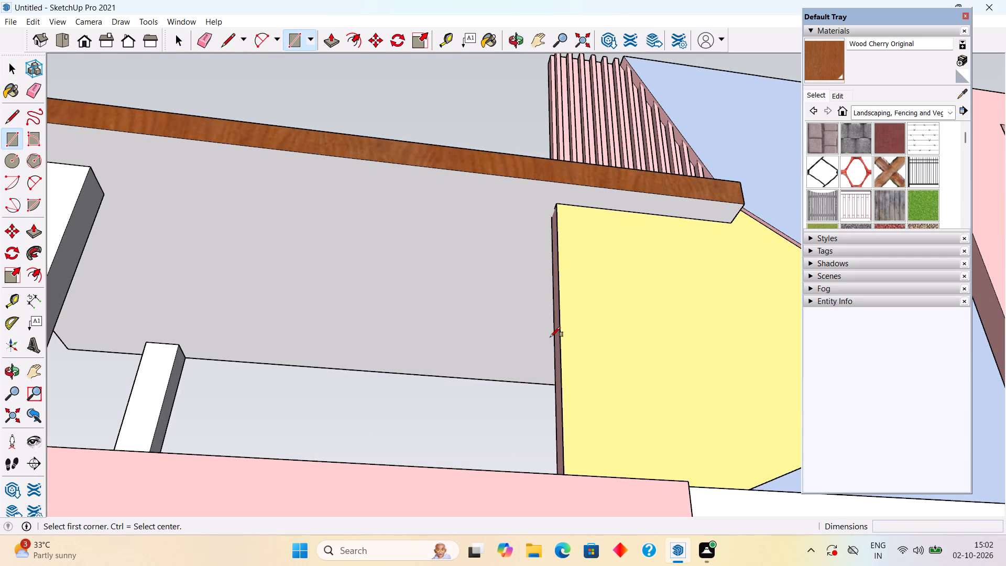
pyautogui.click(470, 266)
pyautogui.click(497, 288)
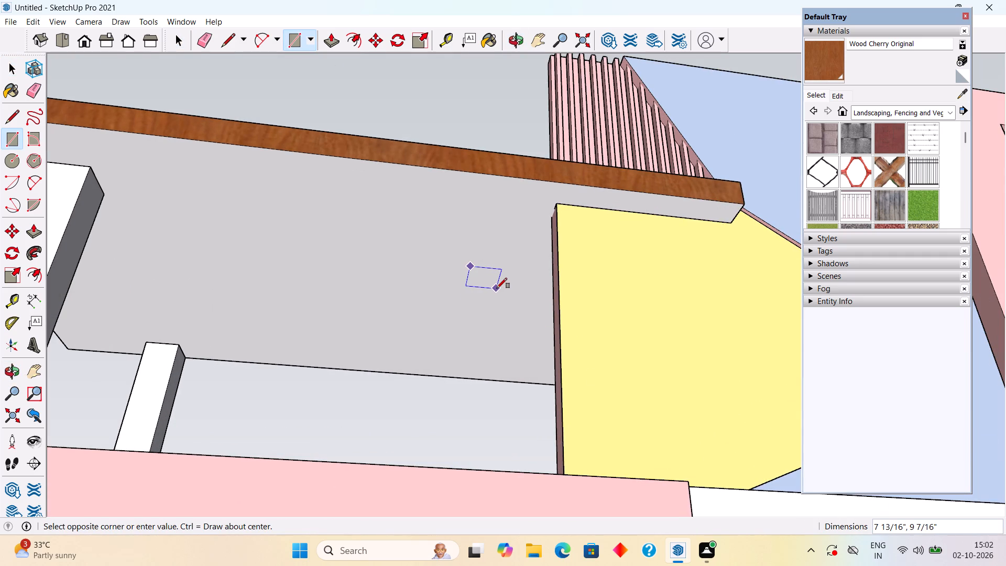
# Offset the small rectangle's outline inward by about 1 1/8 inches to form a border.
pyautogui.press('p')
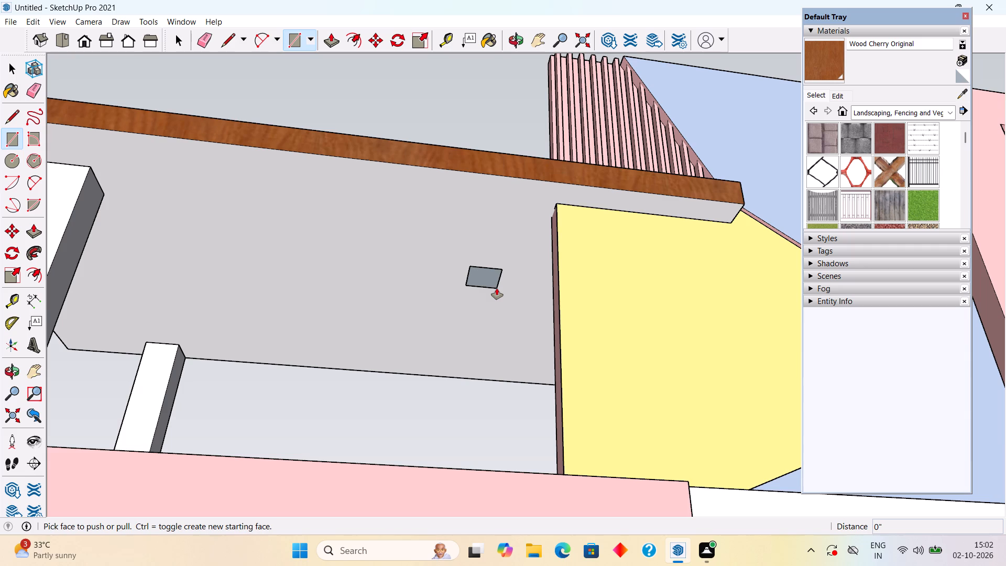
pyautogui.press('f')
pyautogui.click(479, 286)
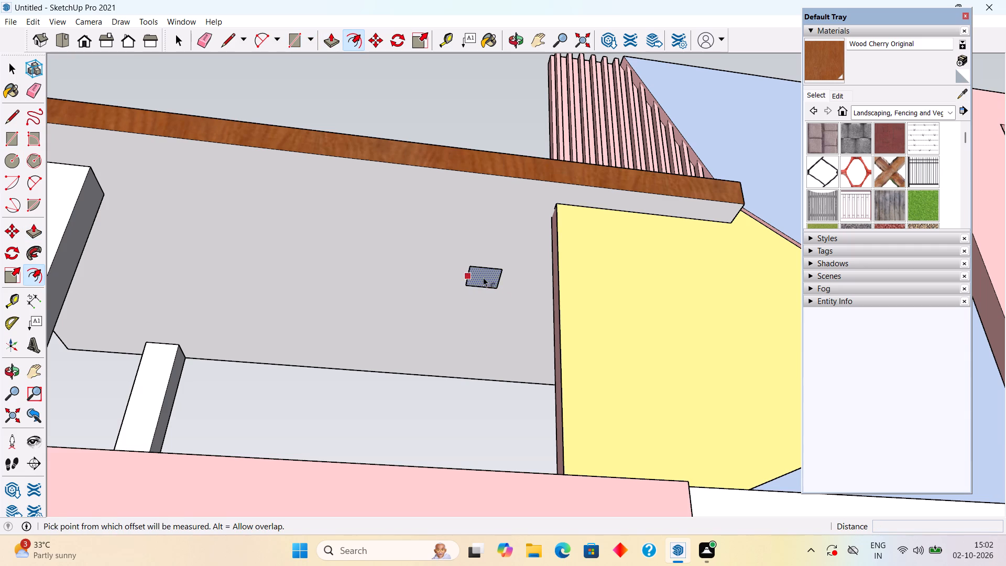
pyautogui.click(480, 280)
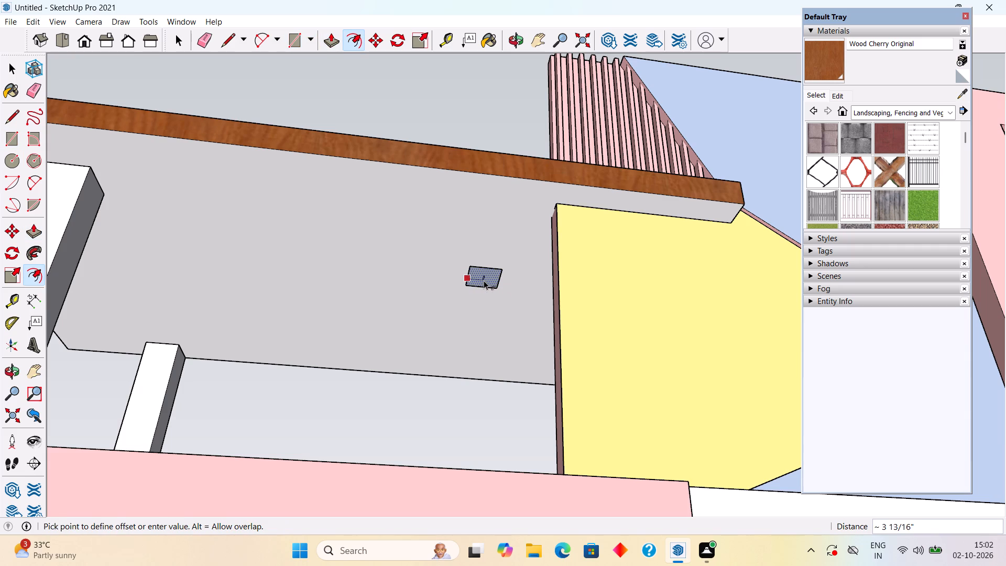
pyautogui.scroll(6, 480, 280)
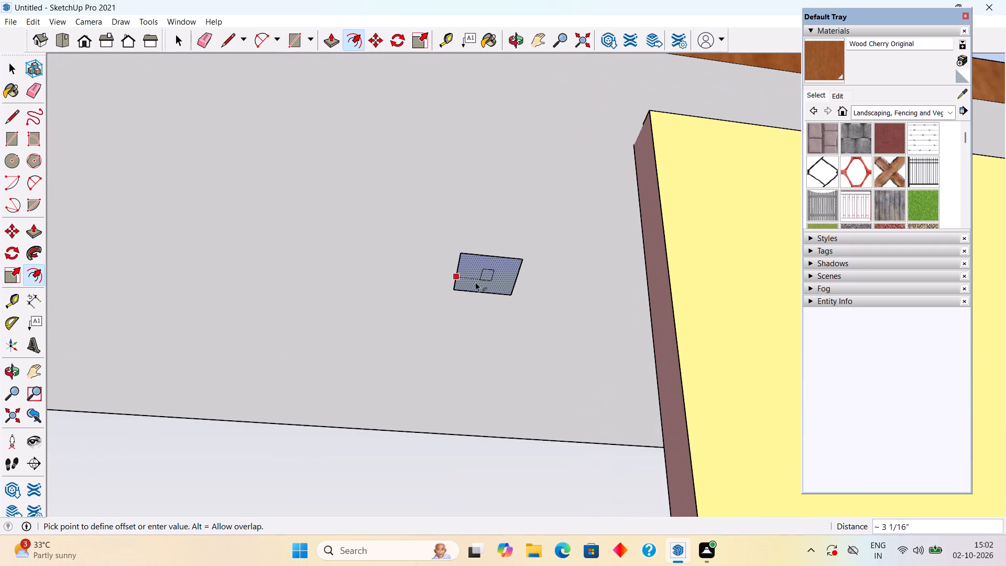
pyautogui.click(463, 288)
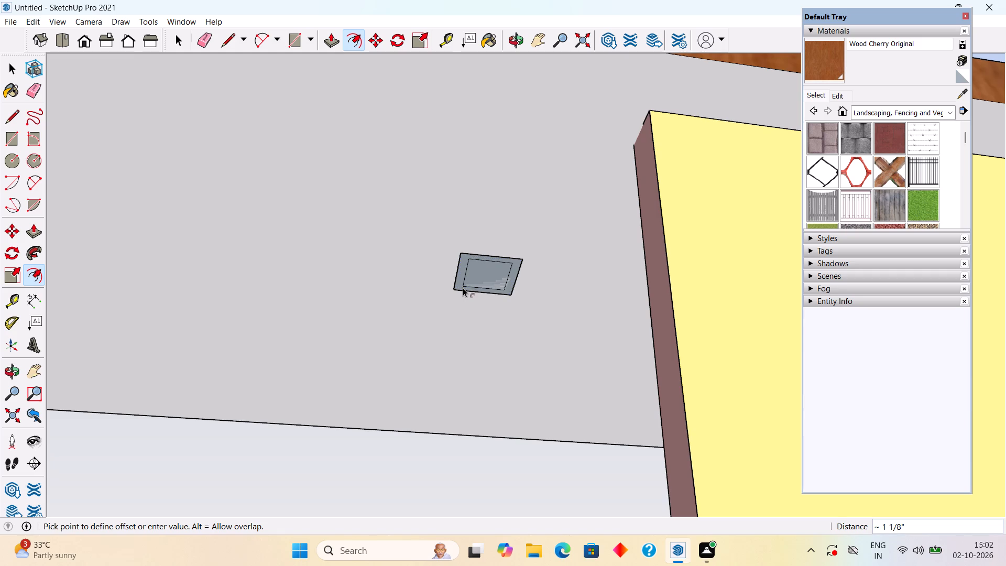
pyautogui.press('space')
# Pull the small rectangle's border face down about 1 1/4 inches with Push/Pull to make a raised frame around the inner panel.
pyautogui.write('P')
pyautogui.click(460, 276)
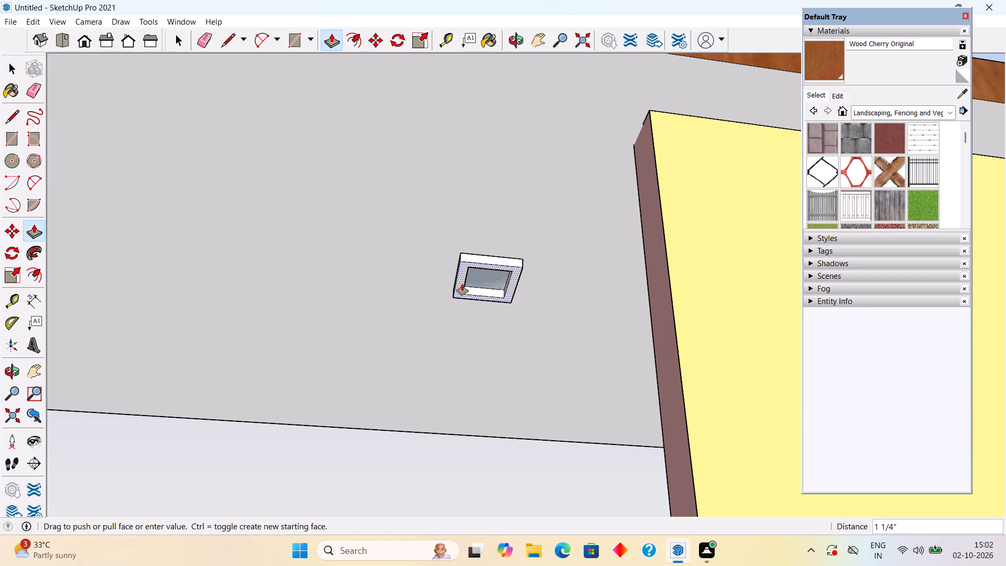
pyautogui.doubleClick(462, 284)
pyautogui.click(476, 278)
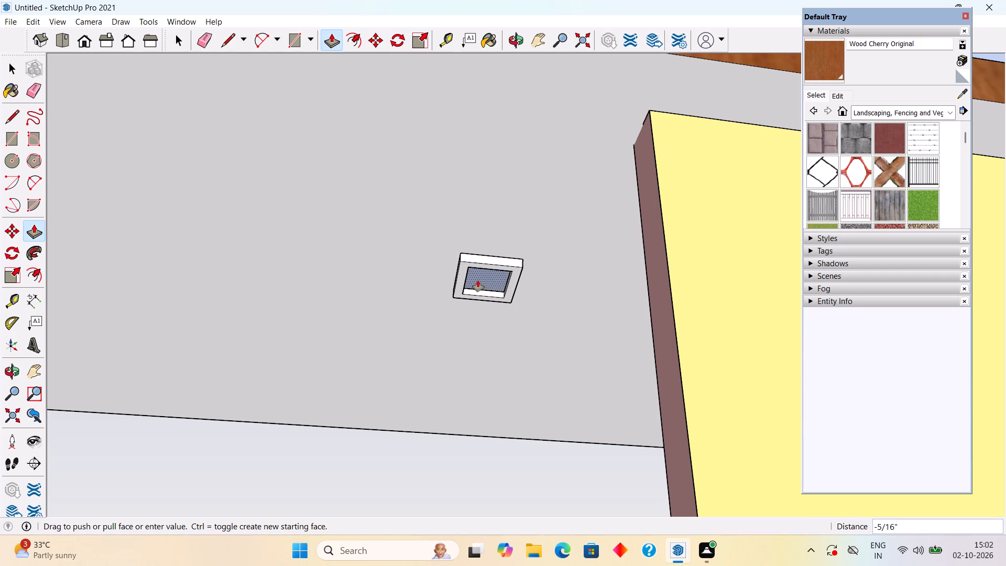
pyautogui.click(478, 280)
pyautogui.press('space')
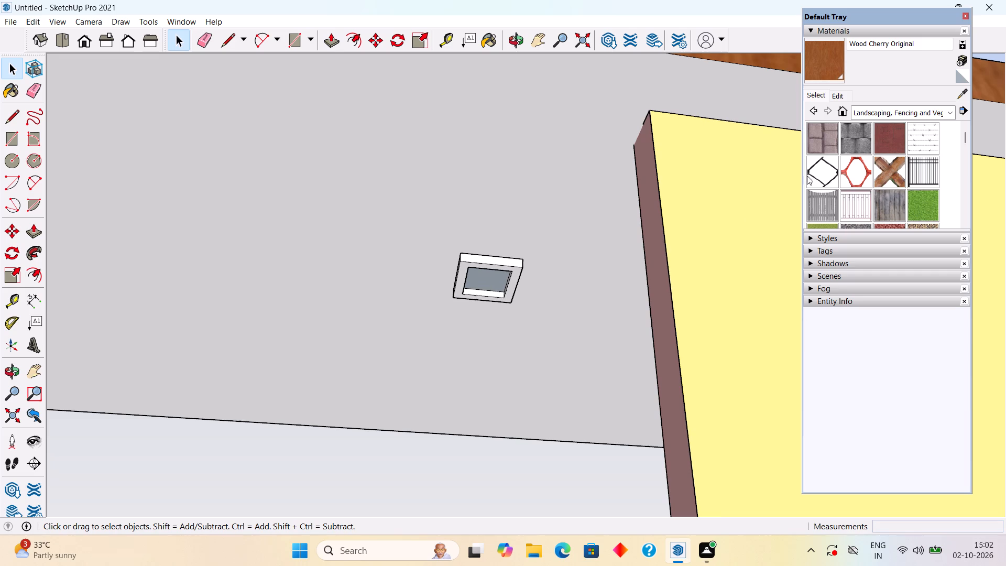
# Paint the recessed inner panel of the canopy fixture with Metal Aluminum Anodized.
pyautogui.click(884, 112)
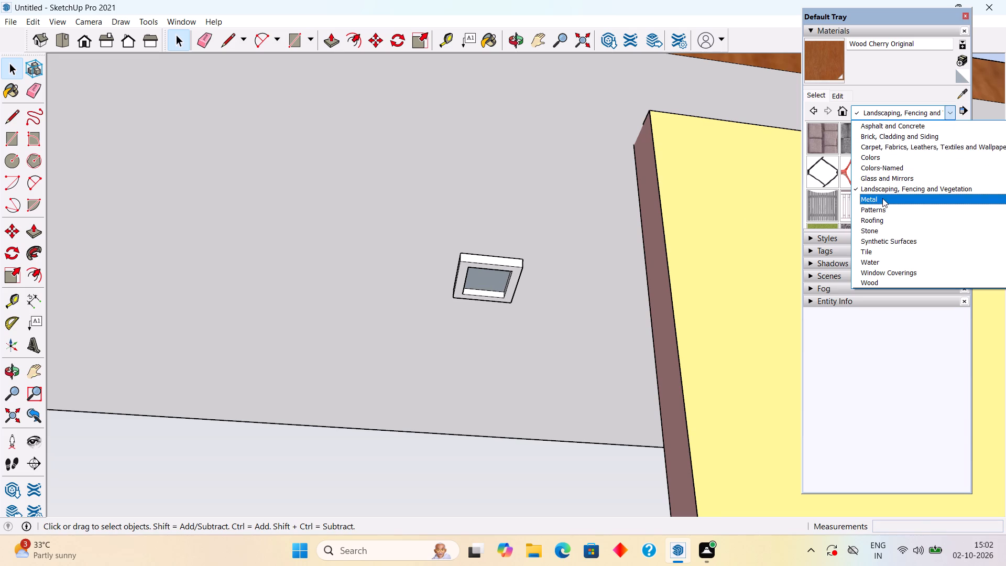
pyautogui.click(882, 198)
pyautogui.click(851, 143)
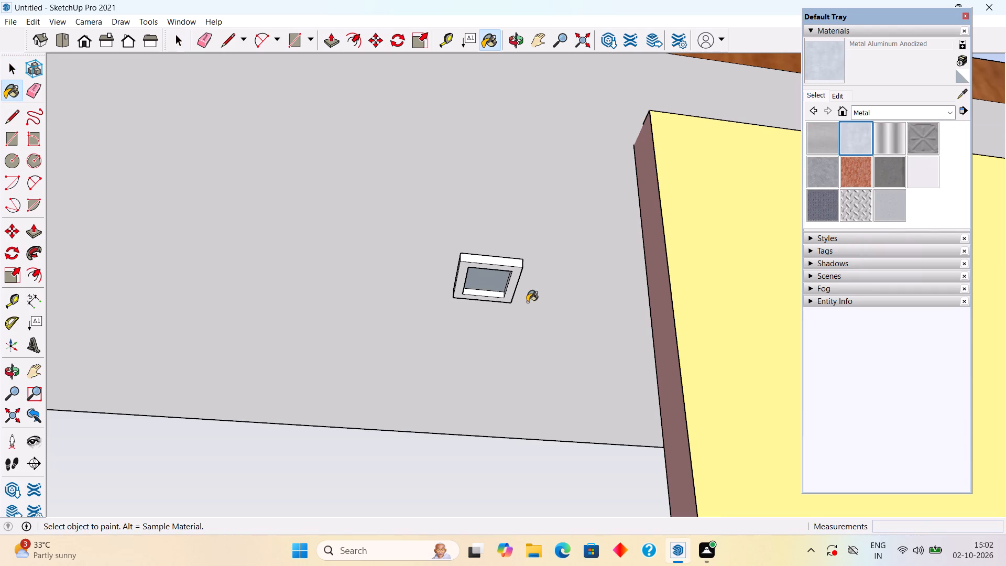
pyautogui.click(500, 285)
# Paint the fixture frame's underside, front side and nearest inner rim faces with Metal Rusted.
pyautogui.scroll(5, 500, 285)
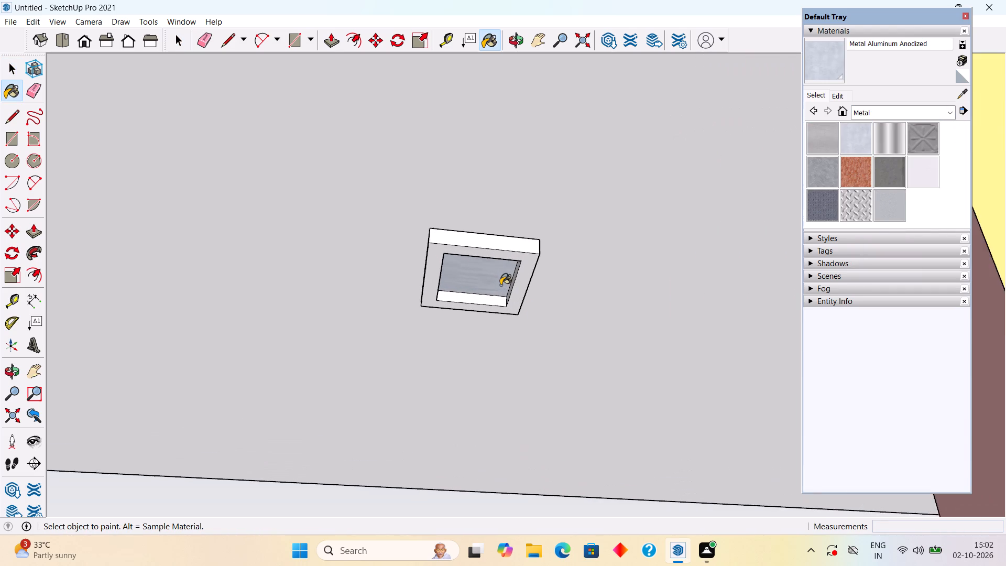
pyautogui.scroll(2, 500, 285)
pyautogui.click(861, 174)
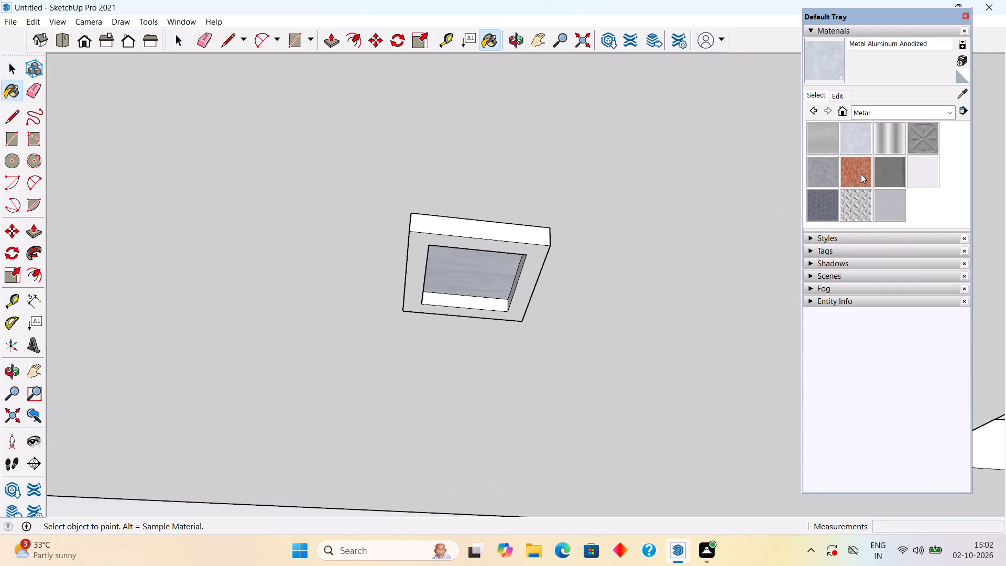
pyautogui.click(533, 242)
pyautogui.click(534, 254)
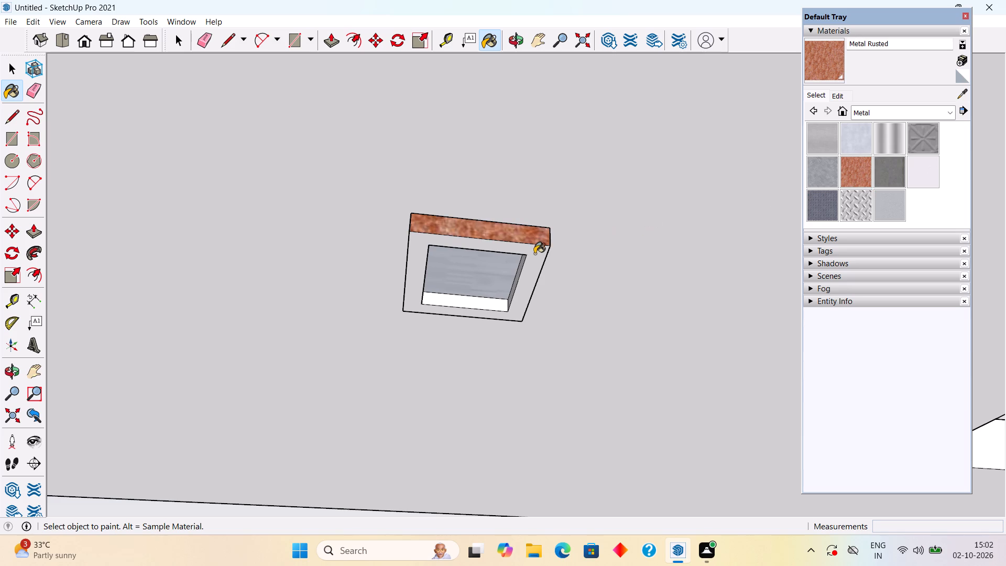
pyautogui.click(483, 307)
pyautogui.click(509, 296)
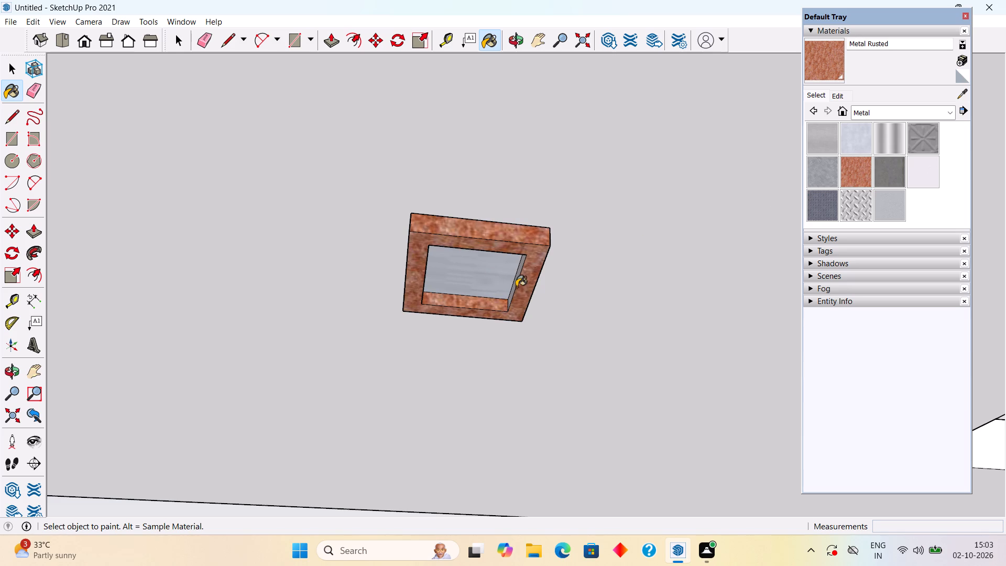
pyautogui.click(515, 284)
# Paint the remaining outer sides and inner rim faces of the fixture frame with Metal Rusted.
pyautogui.scroll(5, 515, 284)
pyautogui.moveTo(440, 194); pyautogui.dragTo(401, 178, button='middle')
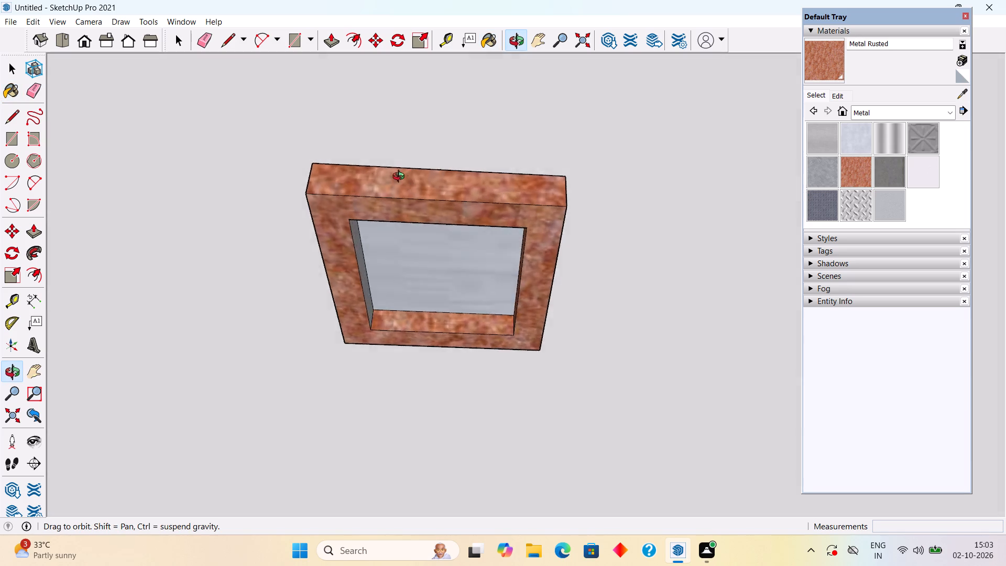
pyautogui.moveTo(401, 178); pyautogui.dragTo(138, 180, button='middle')
pyautogui.moveTo(408, 254); pyautogui.dragTo(390, 251, button='middle')
pyautogui.click(457, 218)
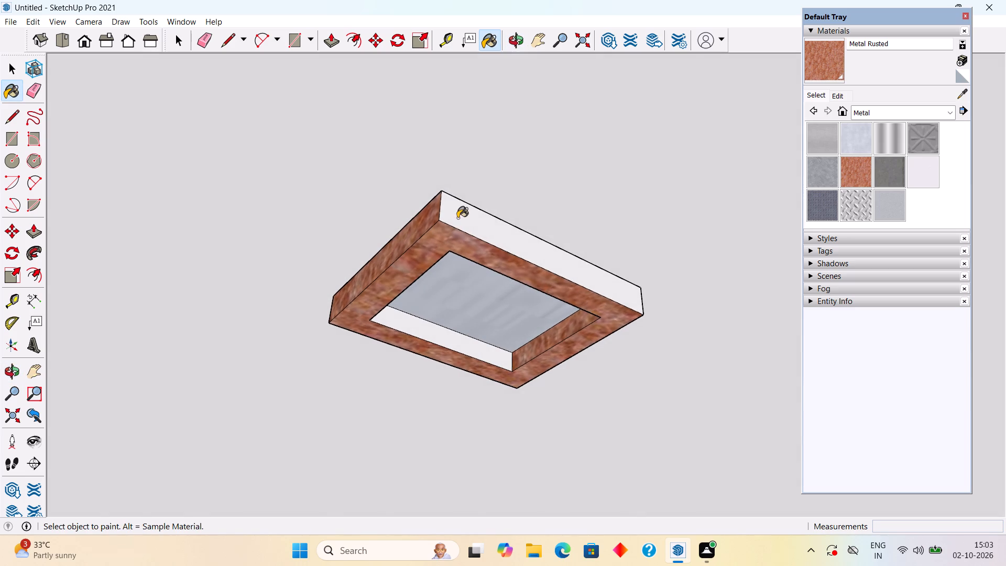
pyautogui.moveTo(376, 274); pyautogui.dragTo(363, 241, button='middle')
pyautogui.click(424, 335)
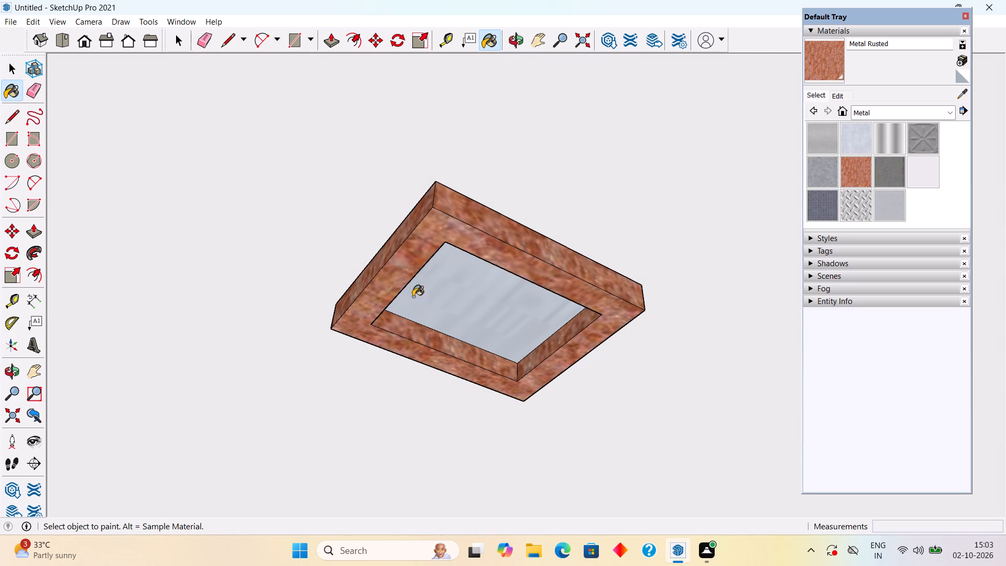
pyautogui.moveTo(396, 278); pyautogui.dragTo(373, 278)
pyautogui.moveTo(407, 258); pyautogui.dragTo(309, 311, button='middle')
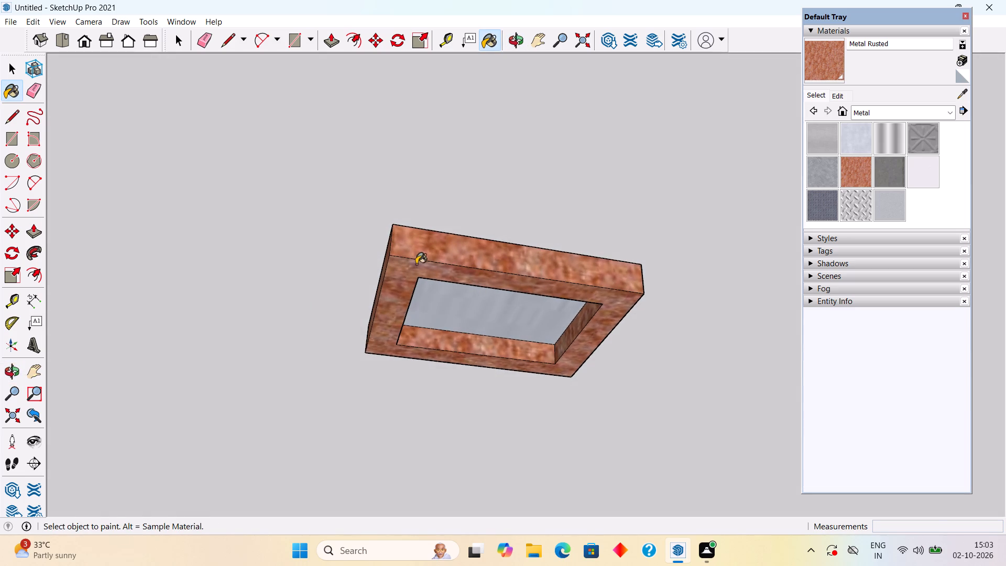
pyautogui.moveTo(413, 264); pyautogui.dragTo(337, 307, button='middle')
pyautogui.click(410, 310)
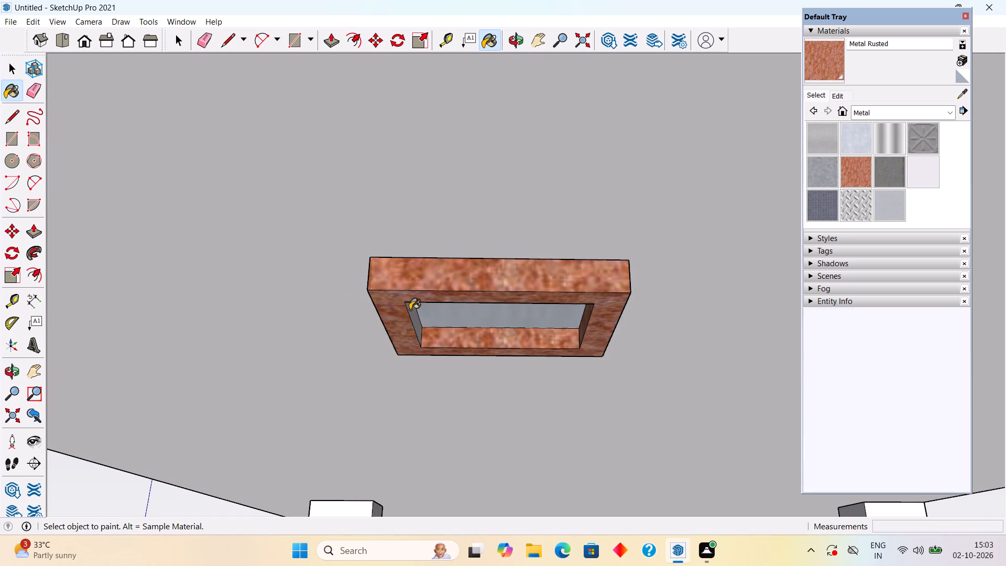
pyautogui.moveTo(621, 308); pyautogui.dragTo(479, 337, button='middle')
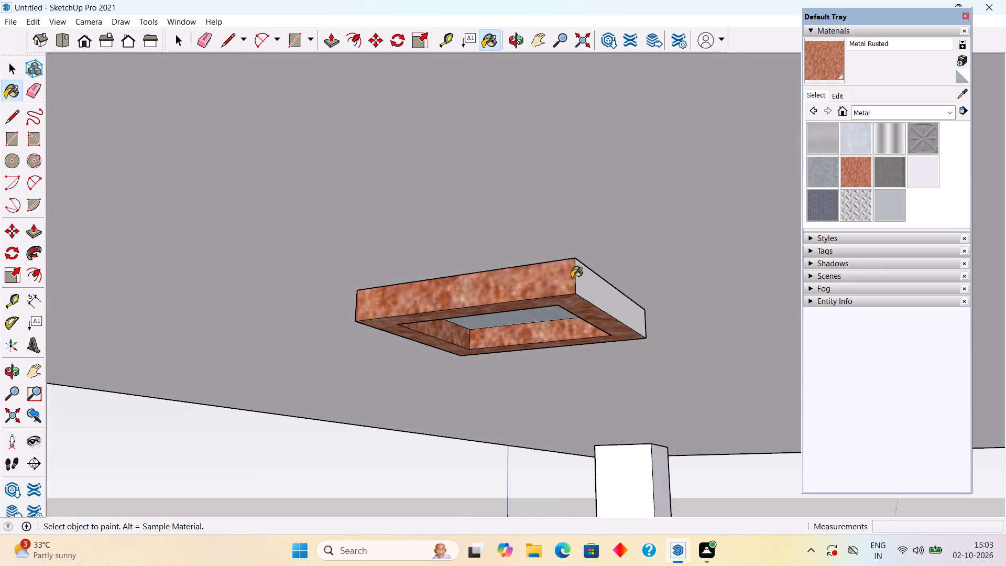
pyautogui.click(572, 278)
pyautogui.click(581, 282)
# Select the whole fixture, including its frame and inner panel, and make it a group.
pyautogui.press('space')
pyautogui.tripleClick(557, 293)
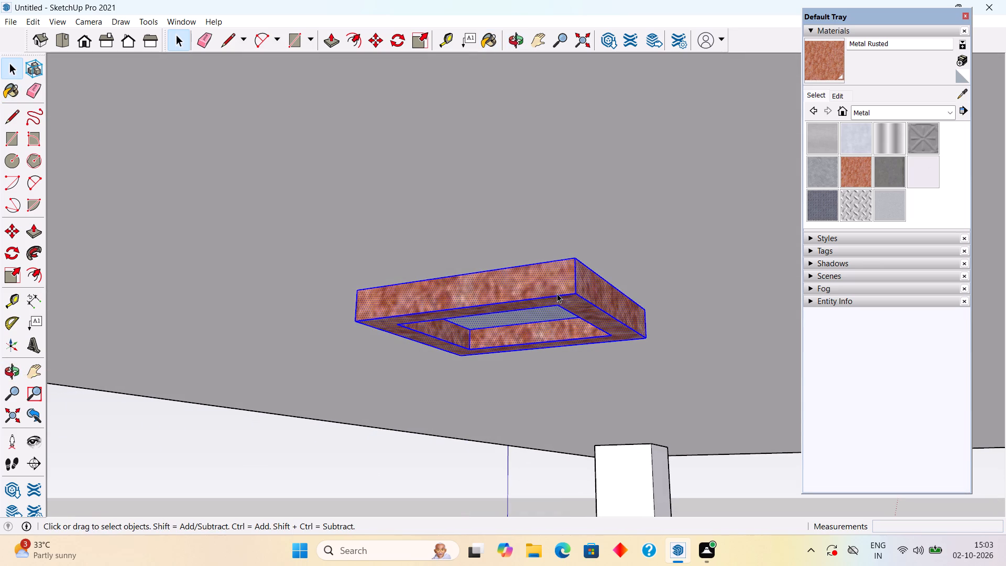
pyautogui.rightClick(557, 293)
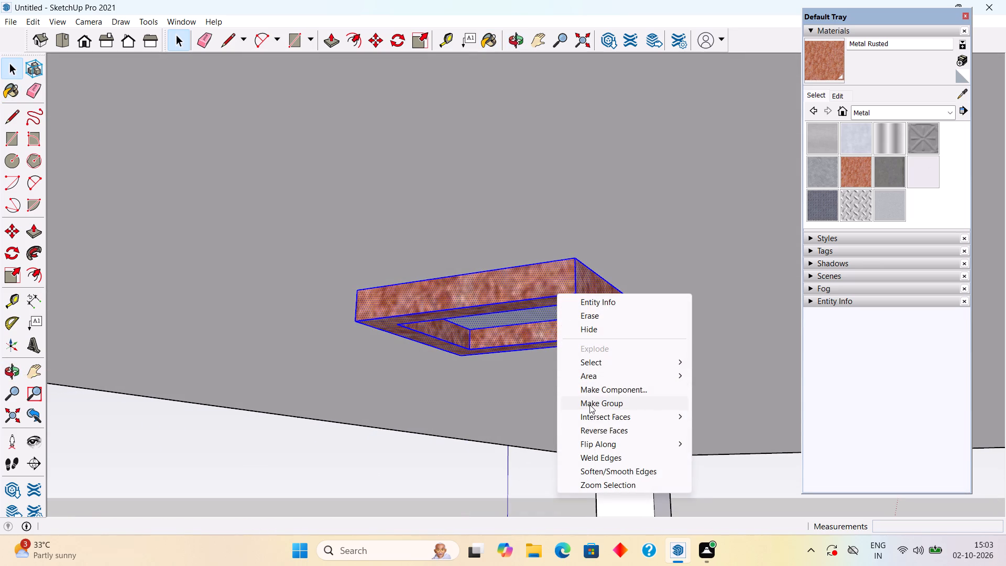
pyautogui.click(590, 403)
# Copy the fixture group about 5' 4 1/4" along the canopy underside, away from the yellow panel.
pyautogui.scroll(-18, 431, 327)
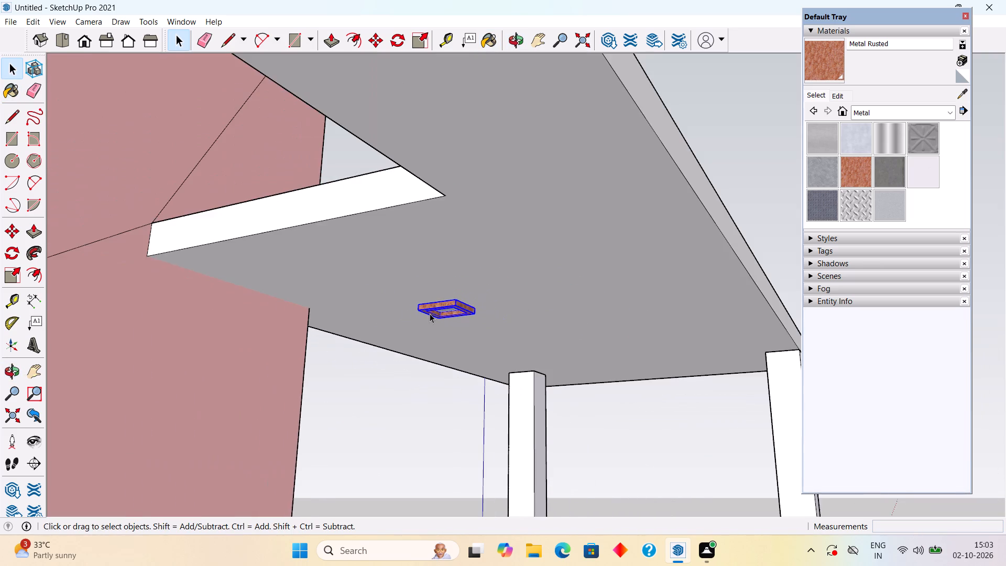
pyautogui.moveTo(427, 303); pyautogui.dragTo(745, 347, button='middle')
pyautogui.scroll(-1, 428, 301)
pyautogui.moveTo(482, 314); pyautogui.dragTo(823, 209, button='middle')
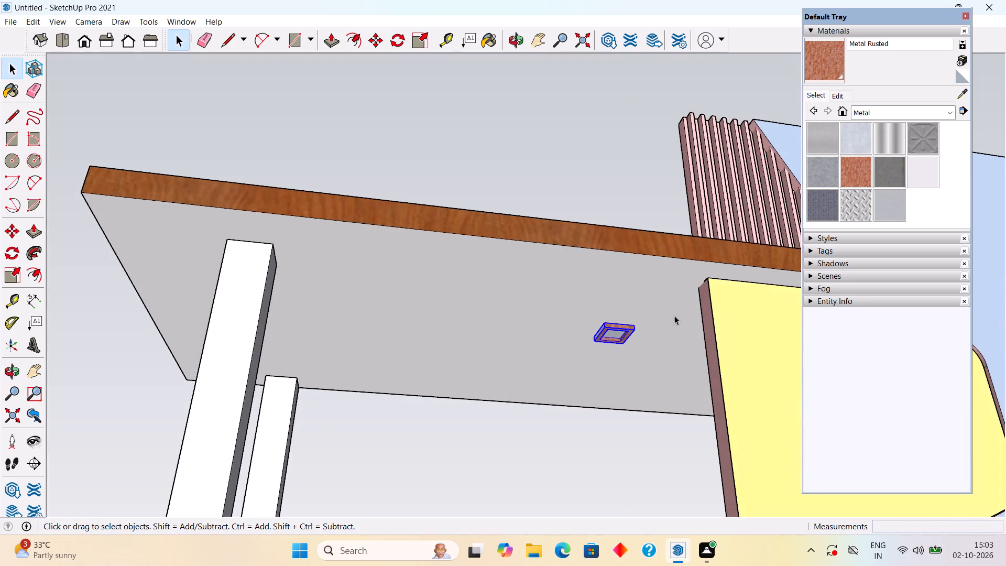
pyautogui.scroll(3, 660, 321)
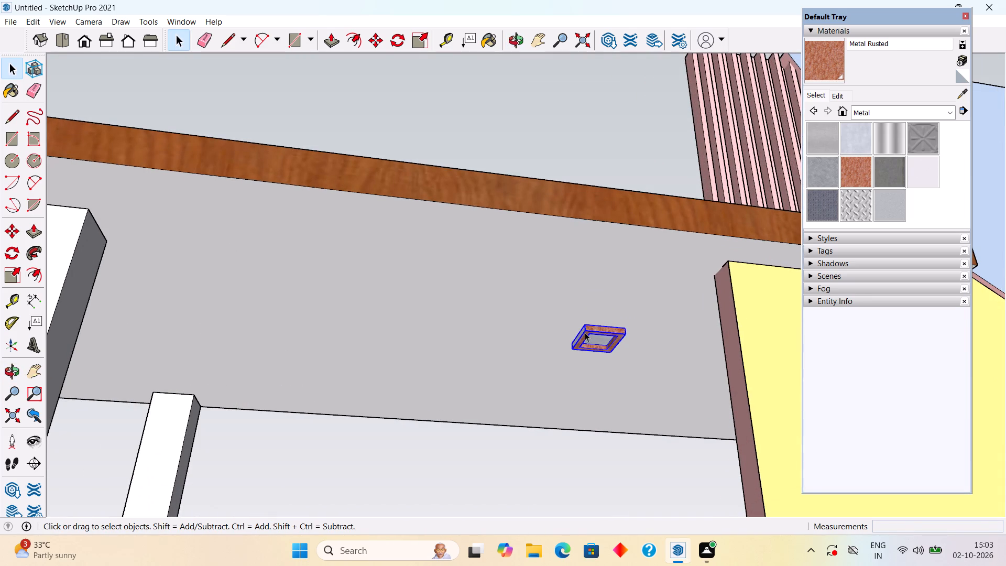
pyautogui.press('m')
pyautogui.click(587, 332)
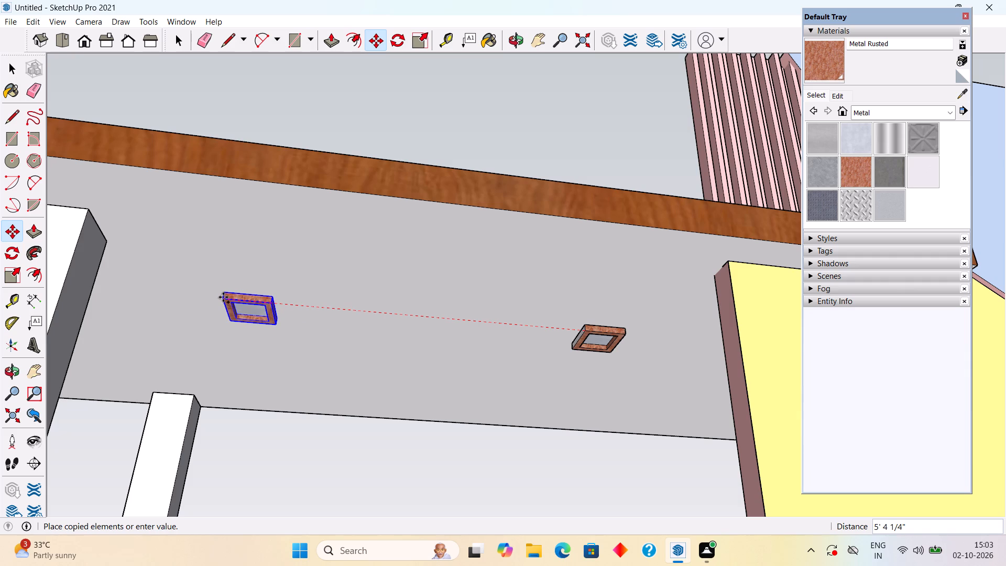
pyautogui.click(223, 297)
pyautogui.press('space')
pyautogui.click(524, 145)
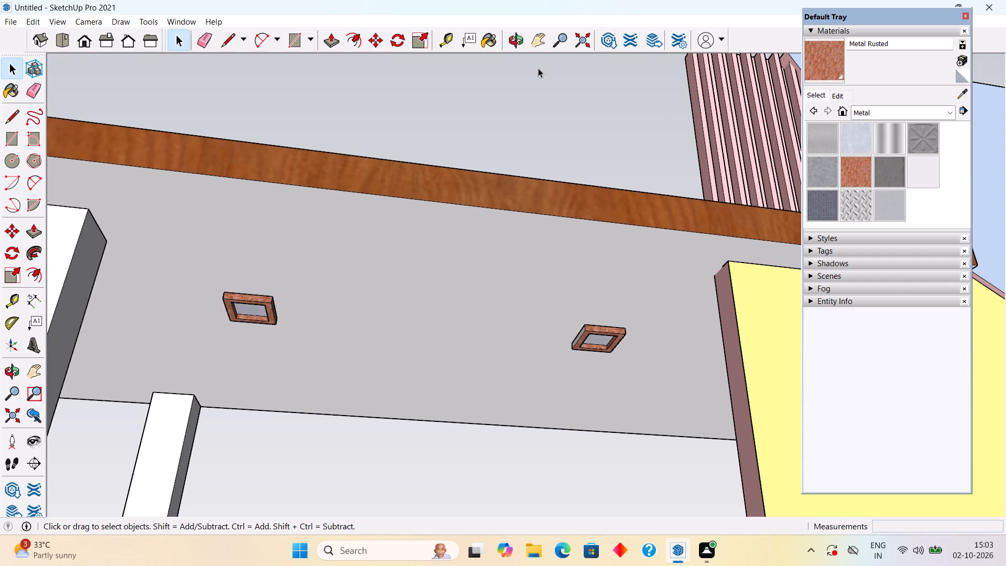
# Review the full front elevation with both fixtures under the rooftop canopy.
pyautogui.scroll(-11, 538, 67)
pyautogui.moveTo(522, 101); pyautogui.dragTo(493, 227, button='middle')
pyautogui.scroll(-12, 493, 226)
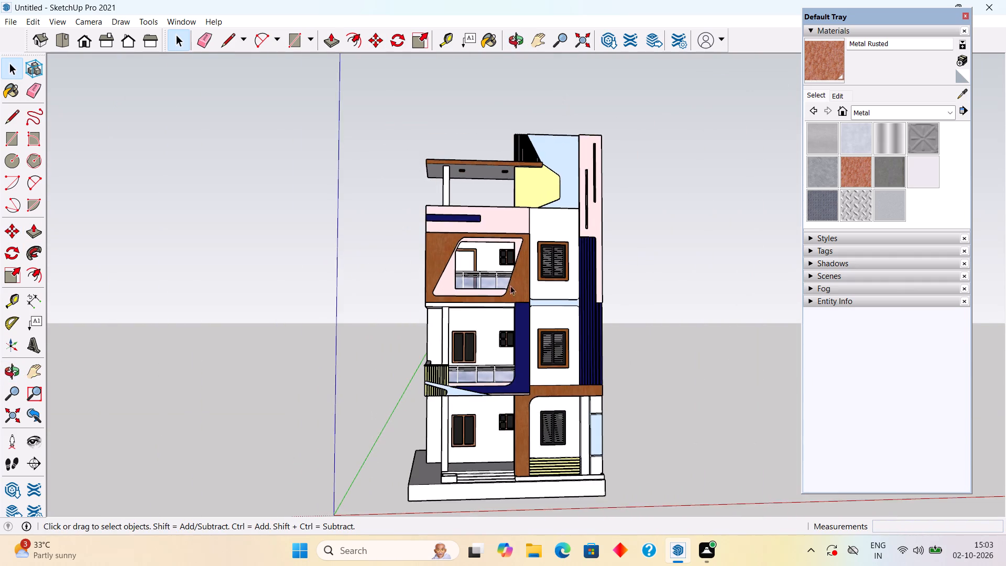
pyautogui.moveTo(514, 300); pyautogui.dragTo(512, 242, button='middle')
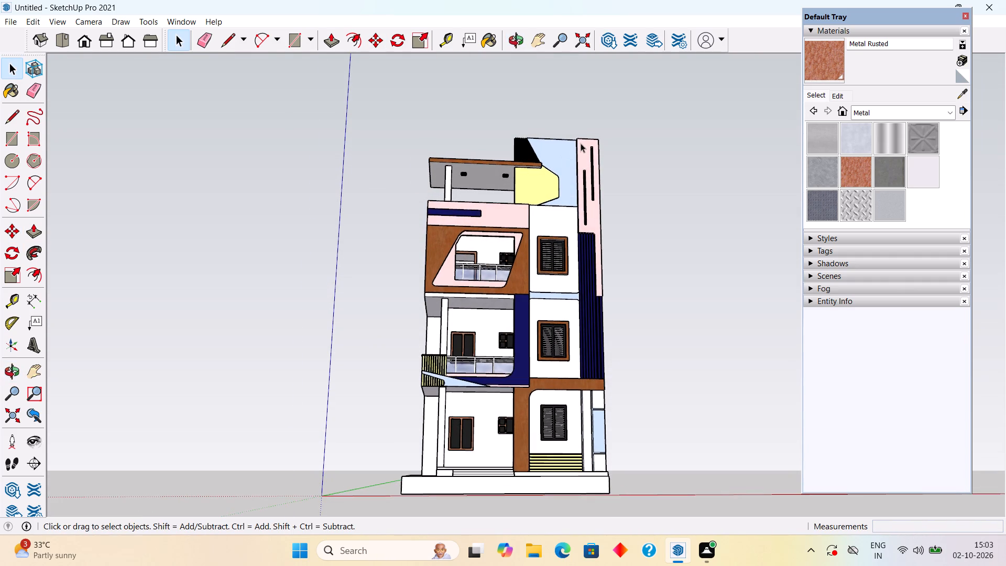
pyautogui.scroll(2, 582, 143)
pyautogui.scroll(-2, 560, 253)
pyautogui.scroll(-1, 593, 377)
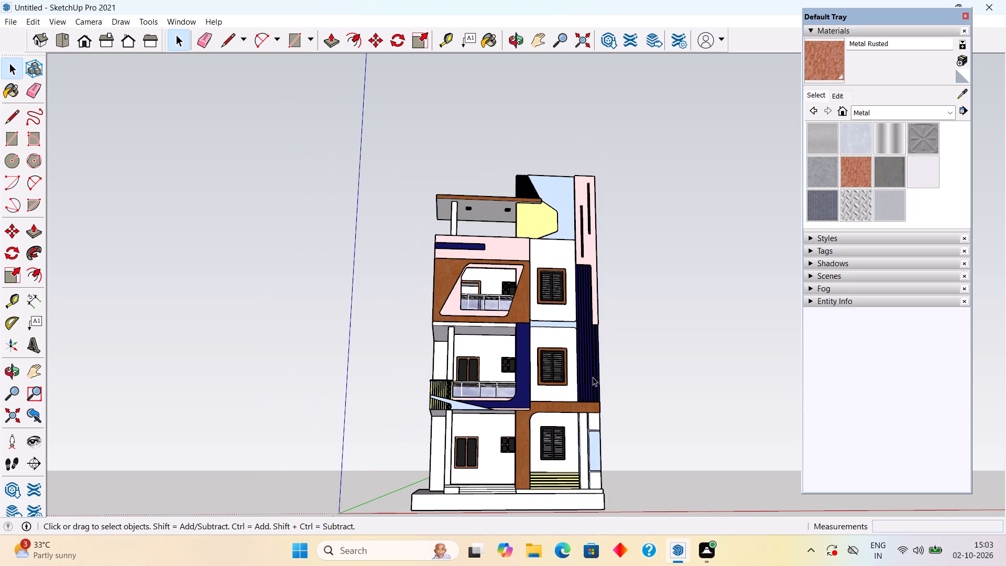
pyautogui.moveTo(619, 418); pyautogui.dragTo(629, 411, button='middle')
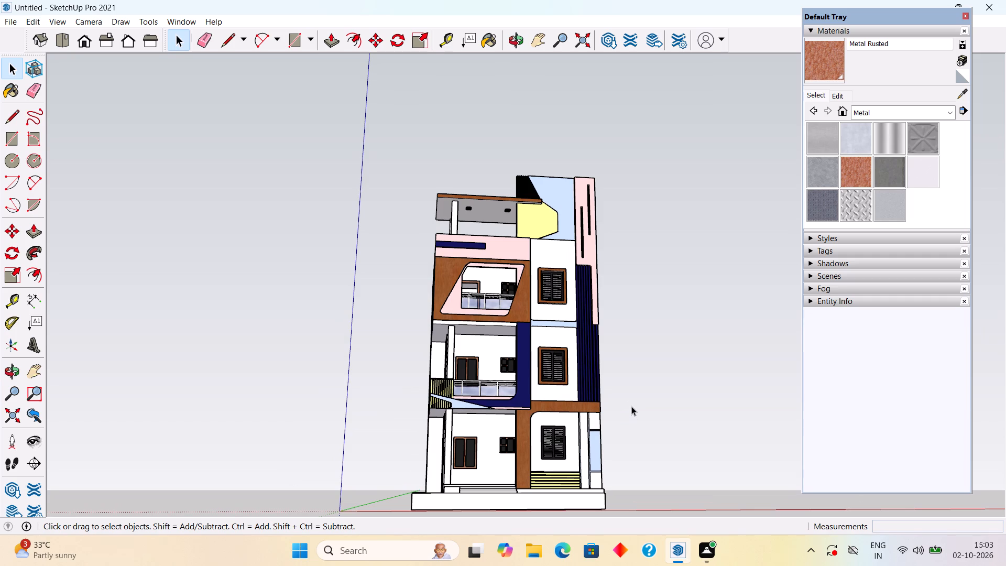
# Isolate the tall pink slotted facade panel group by inverting the selection and hiding everything else.
pyautogui.moveTo(669, 223); pyautogui.dragTo(655, 228, button='middle')
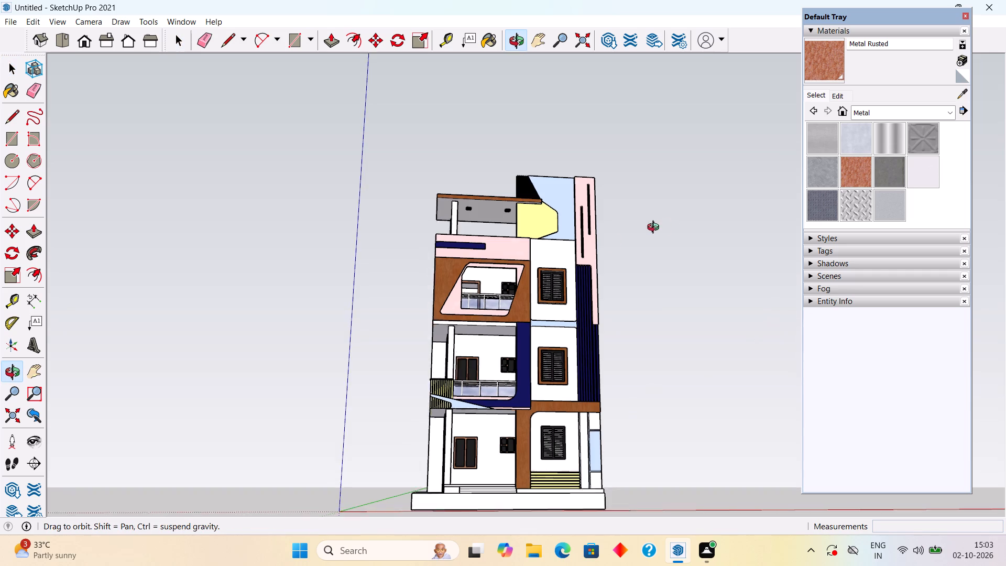
pyautogui.moveTo(655, 228); pyautogui.dragTo(502, 320, button='middle')
pyautogui.moveTo(651, 184); pyautogui.dragTo(598, 222, button='middle')
pyautogui.click(570, 248)
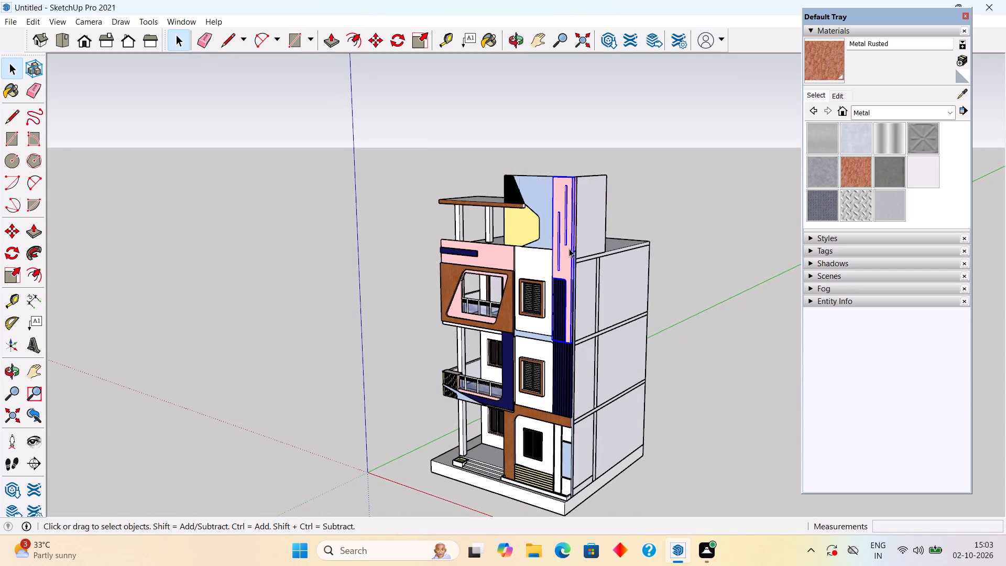
pyautogui.rightClick(569, 246)
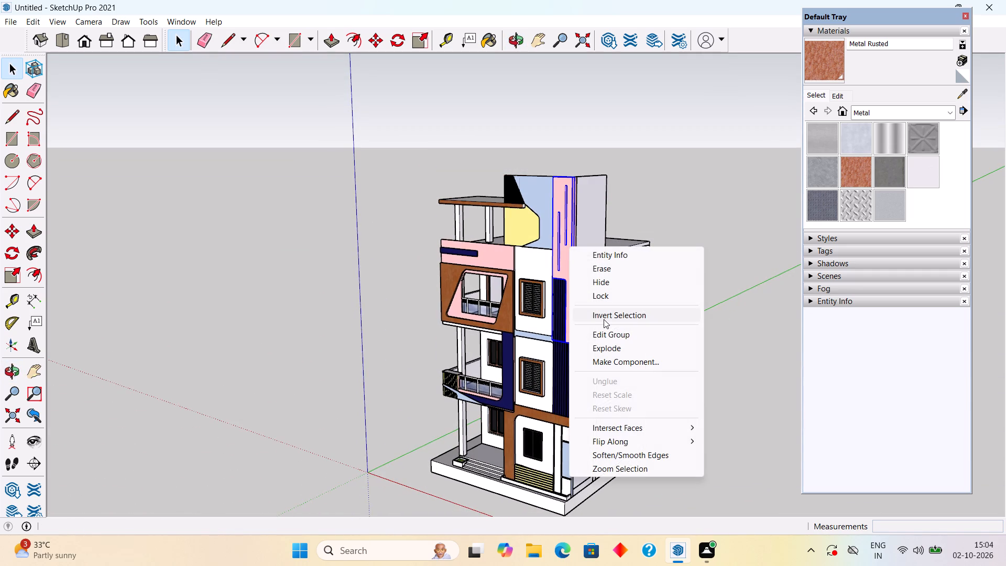
pyautogui.click(604, 319)
pyautogui.rightClick(607, 317)
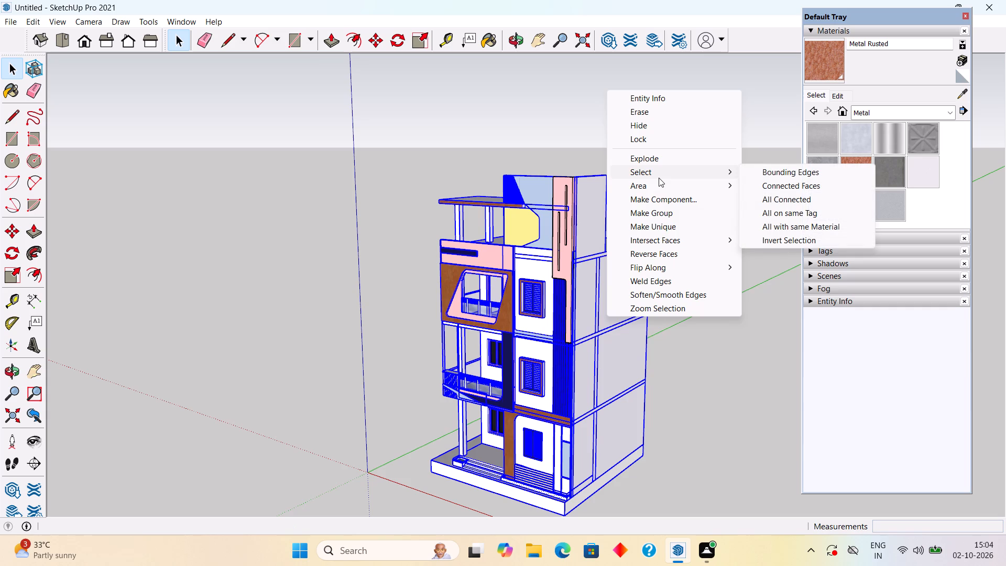
pyautogui.click(656, 126)
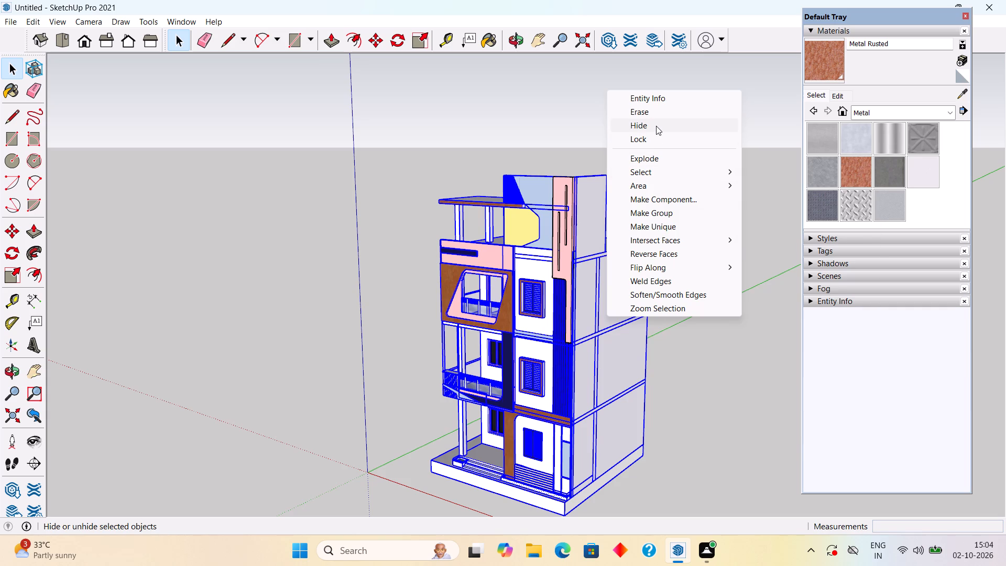
# Examine the isolated pink panel and its two vertical slots from the front, side and back.
pyautogui.moveTo(604, 247); pyautogui.dragTo(300, 270, button='middle')
pyautogui.moveTo(829, 192); pyautogui.dragTo(519, 237, button='middle')
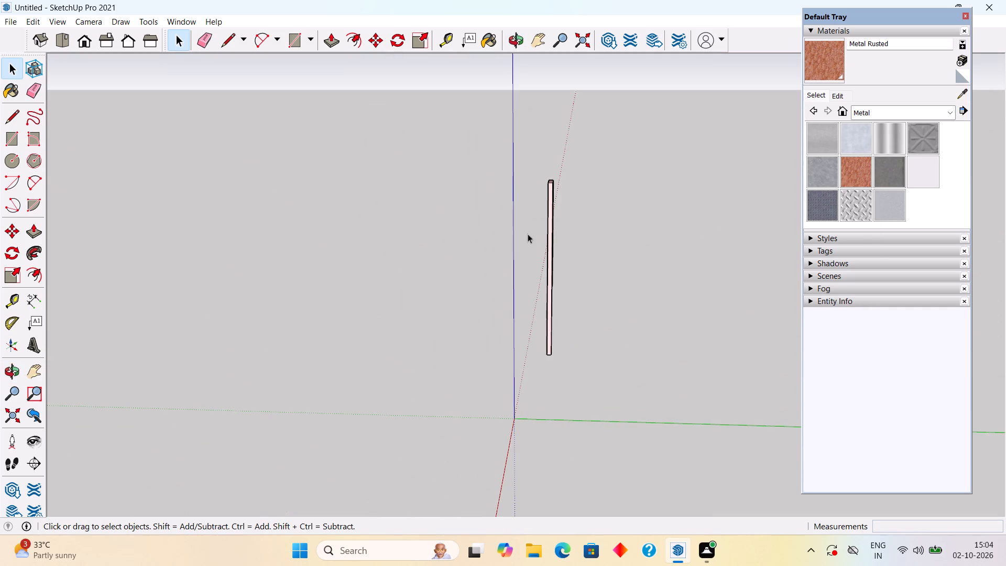
pyautogui.moveTo(564, 221); pyautogui.dragTo(351, 272, button='middle')
pyautogui.scroll(14, 669, 211)
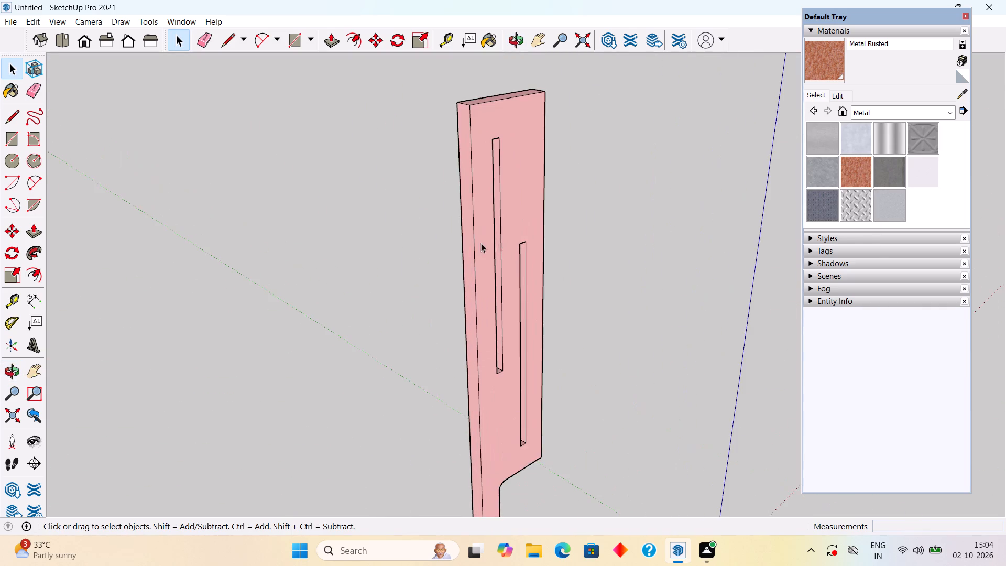
pyautogui.moveTo(481, 243); pyautogui.dragTo(199, 251, button='middle')
pyautogui.scroll(4, 554, 264)
pyautogui.scroll(-1, 571, 266)
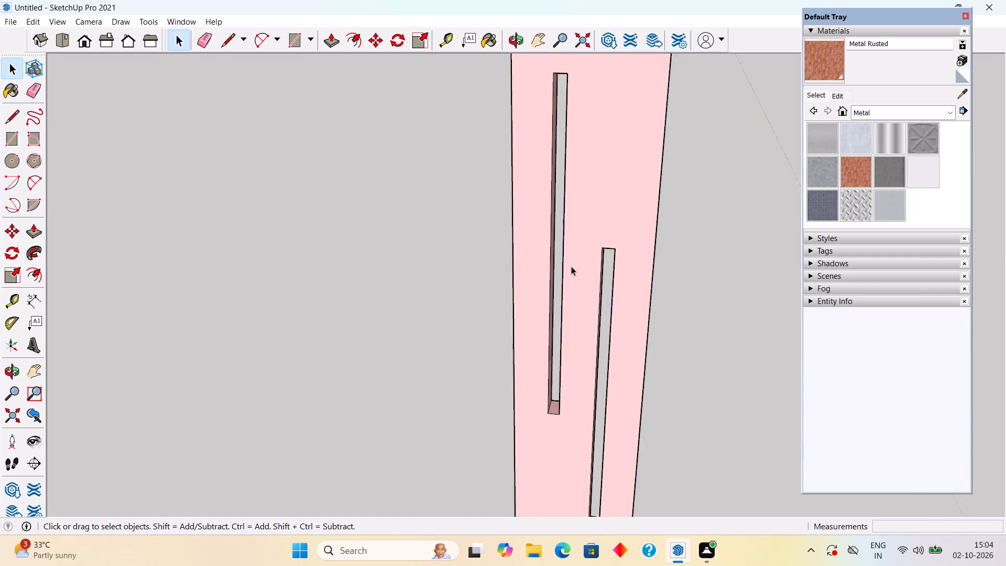
pyautogui.scroll(-5, 571, 266)
pyautogui.moveTo(571, 275); pyautogui.dragTo(699, 296, button='middle')
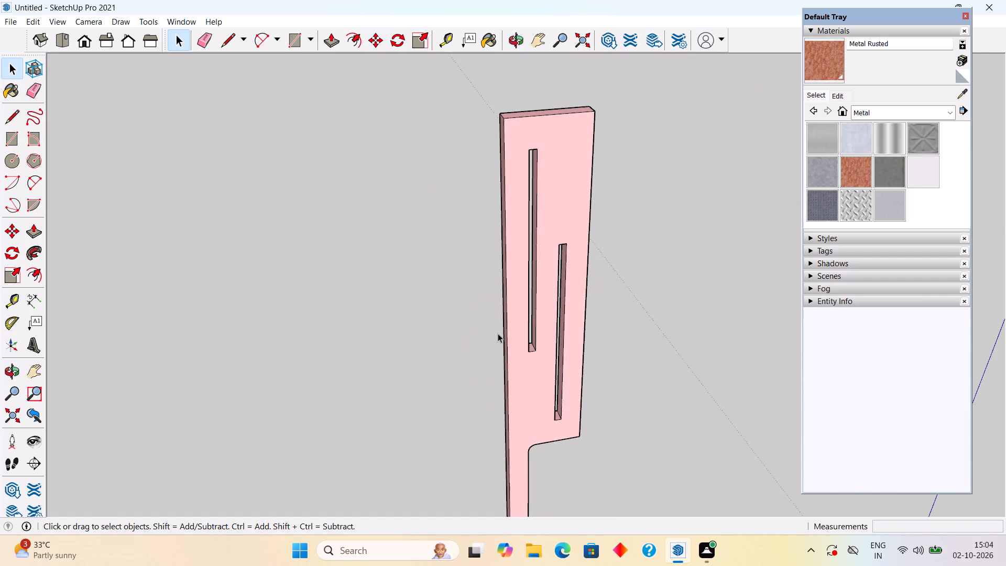
# Draw a 3" by 7' 3" rectangle over each of the two vertical slots on the other side of the pink panel.
pyautogui.moveTo(501, 335); pyautogui.dragTo(766, 302, button='middle')
pyautogui.moveTo(438, 344); pyautogui.dragTo(671, 297, button='middle')
pyautogui.moveTo(394, 351); pyautogui.dragTo(403, 353, button='middle')
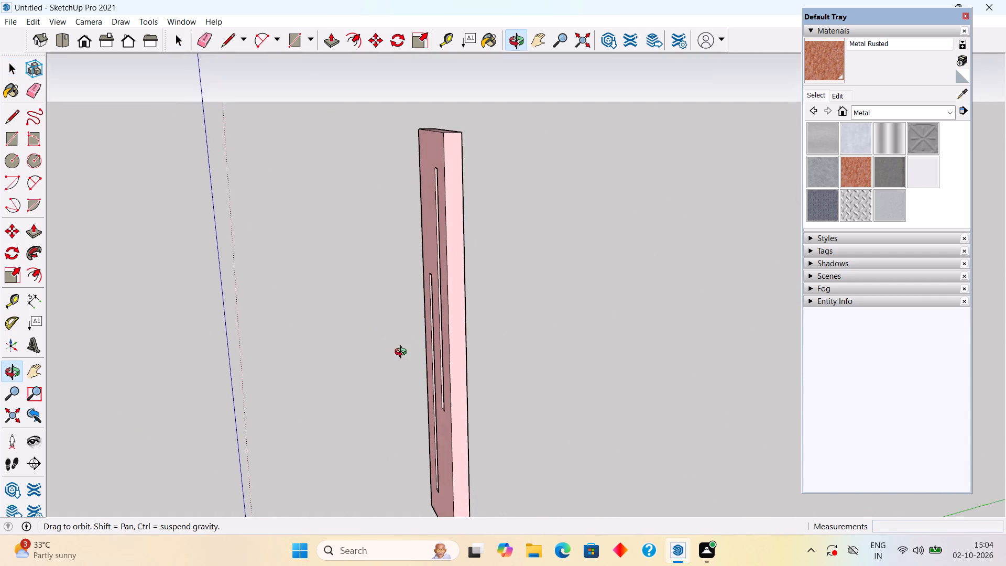
pyautogui.moveTo(403, 353); pyautogui.dragTo(579, 335, button='middle')
pyautogui.moveTo(461, 356); pyautogui.dragTo(642, 321, button='middle')
pyautogui.scroll(-3, 641, 321)
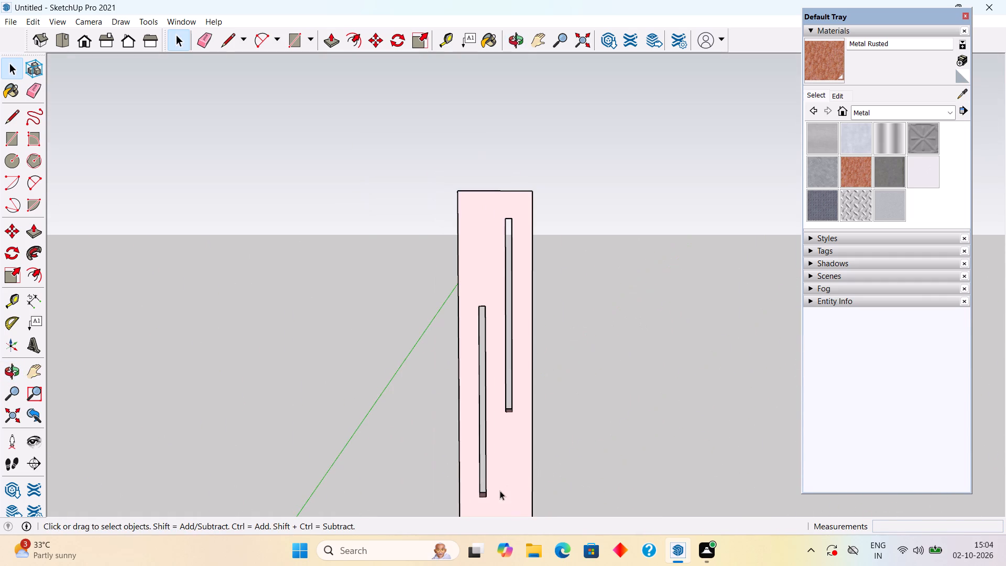
pyautogui.scroll(-5, 498, 466)
pyautogui.scroll(7, 486, 498)
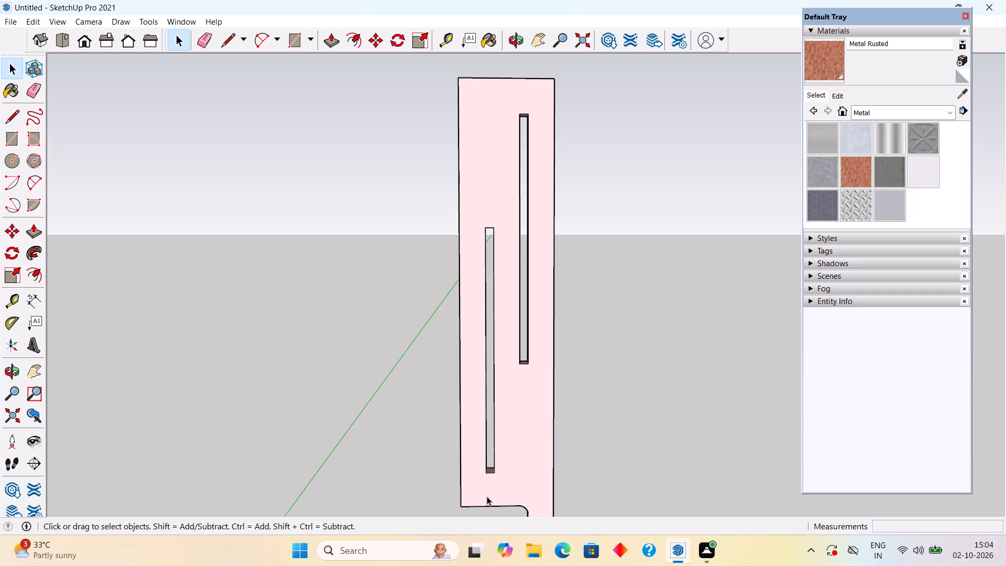
pyautogui.press('r')
pyautogui.click(485, 230)
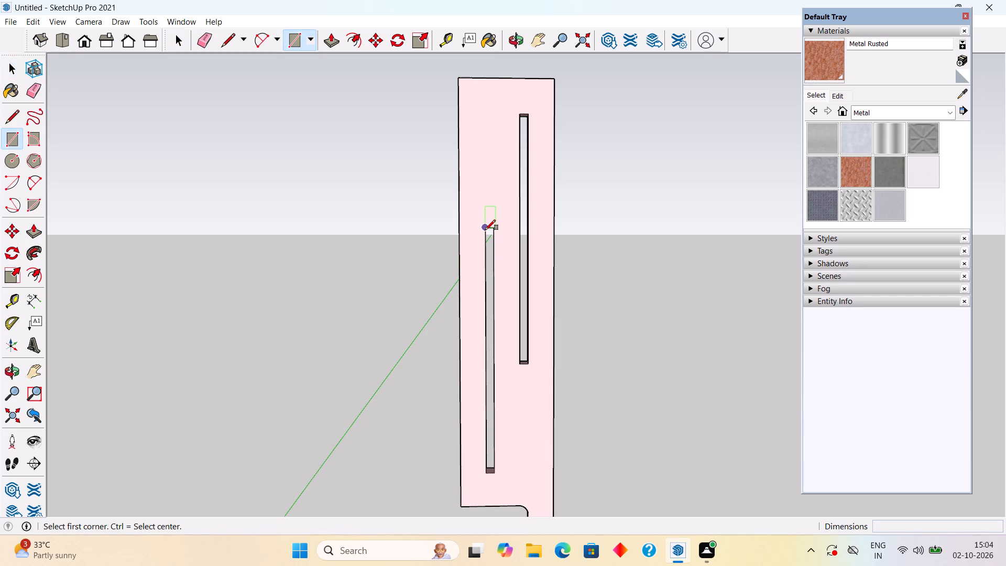
pyautogui.click(494, 475)
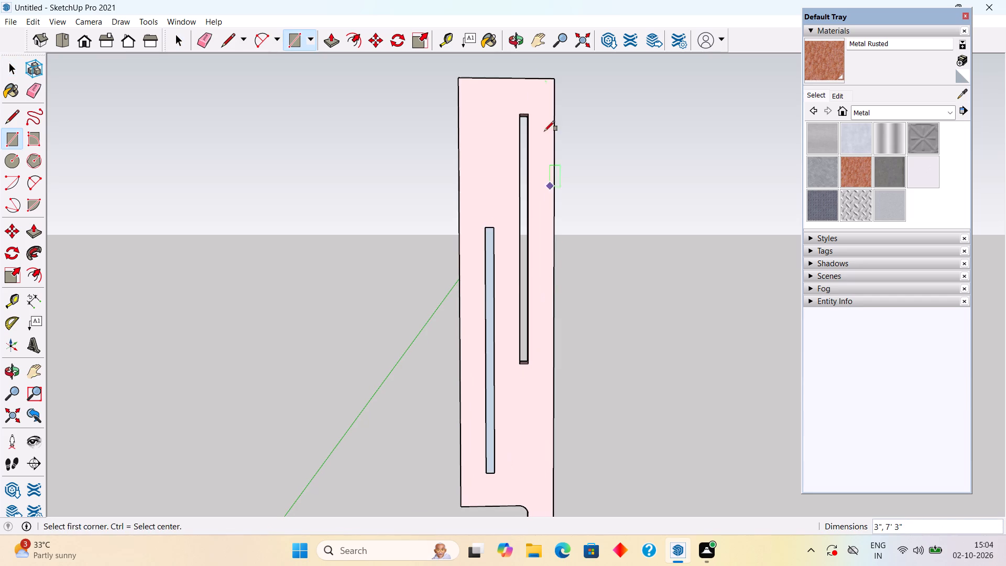
pyautogui.click(518, 114)
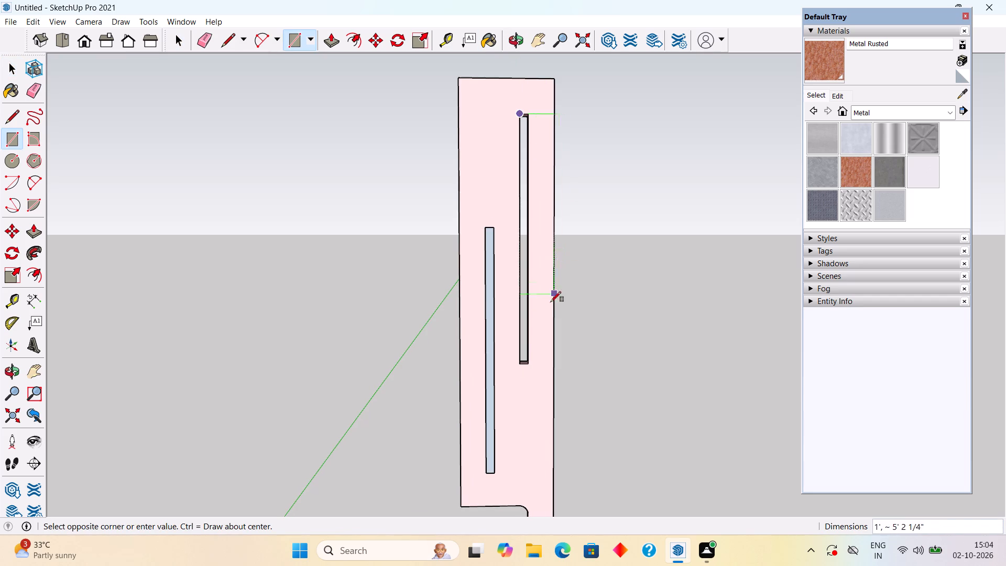
pyautogui.click(528, 364)
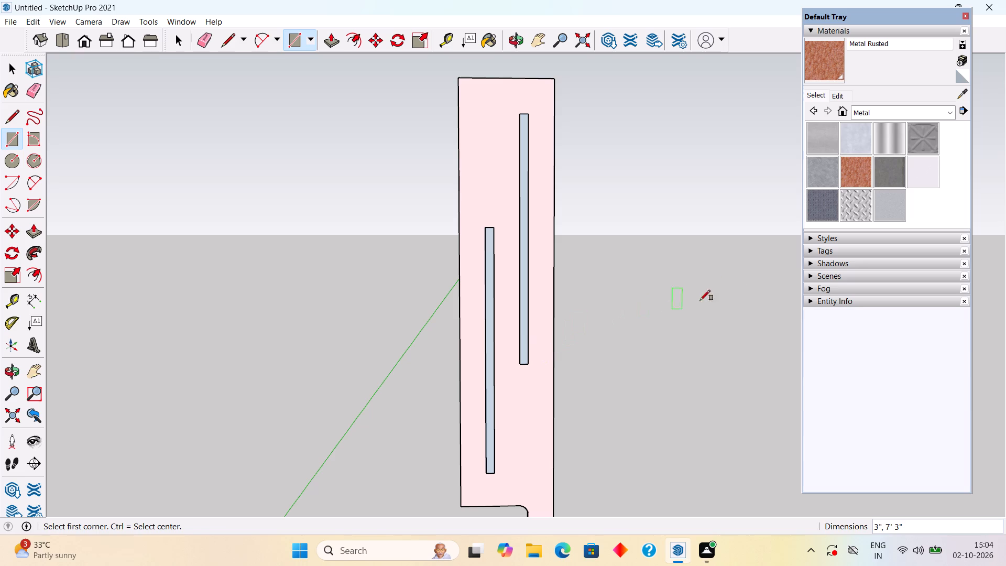
# Extrude both slot rectangles about 1 ft through the panel with Push/Pull.
pyautogui.press('p')
pyautogui.click(526, 345)
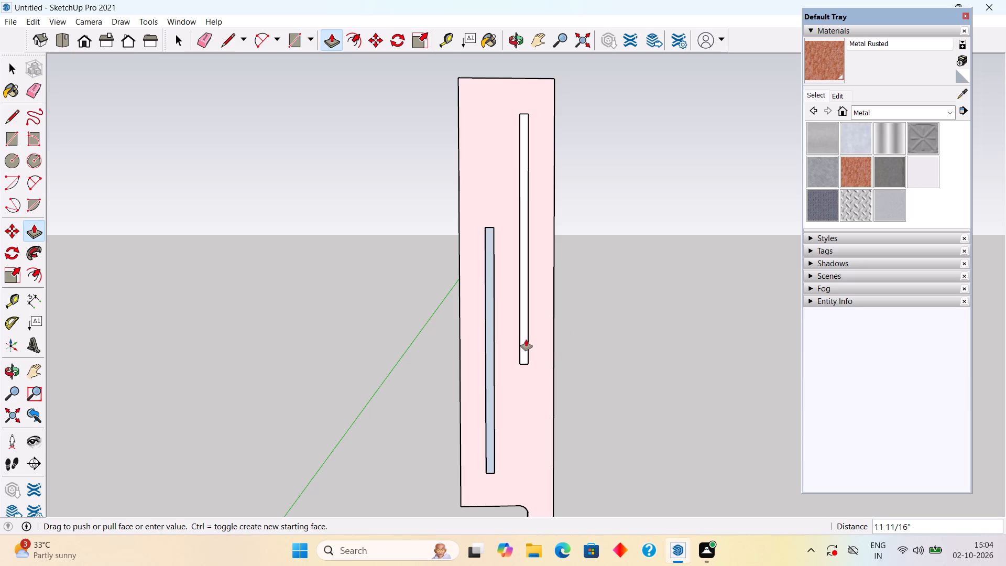
pyautogui.click(526, 339)
pyautogui.click(489, 387)
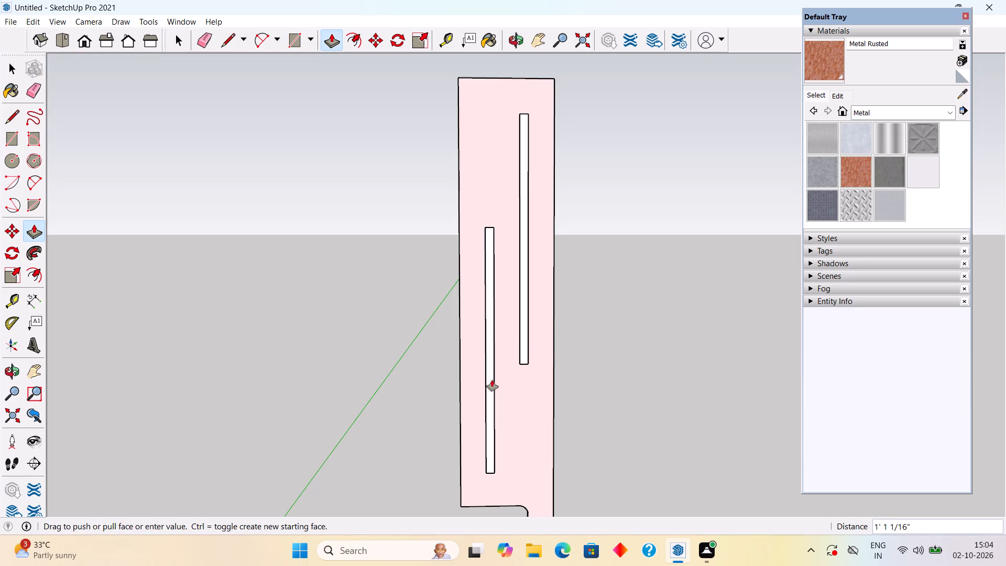
pyautogui.click(493, 380)
pyautogui.press('space')
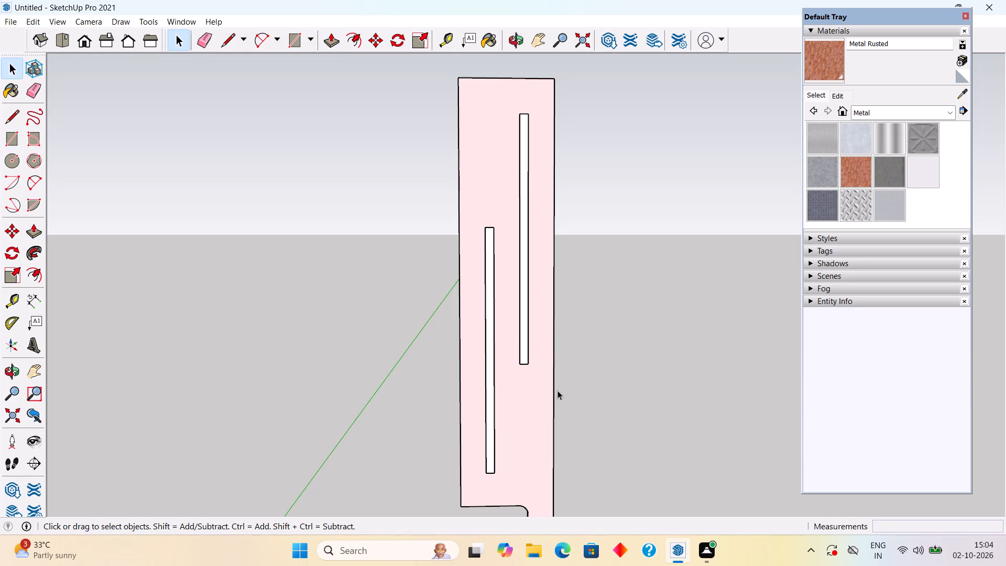
# Select both extruded strips and make them one group.
pyautogui.tripleClick(491, 449)
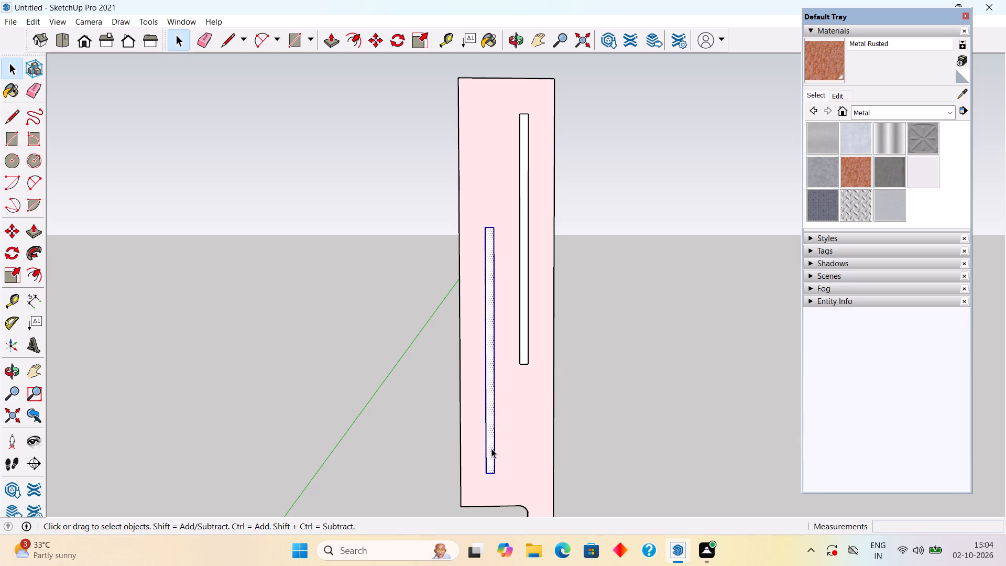
pyautogui.keyDown('ctrl'); pyautogui.click(527, 359); pyautogui.keyUp('ctrl')
pyautogui.keyDown('ctrl'); pyautogui.doubleClick(527, 359); pyautogui.keyUp('ctrl')
pyautogui.keyDown('ctrl'); pyautogui.click(527, 359); pyautogui.keyUp('ctrl')
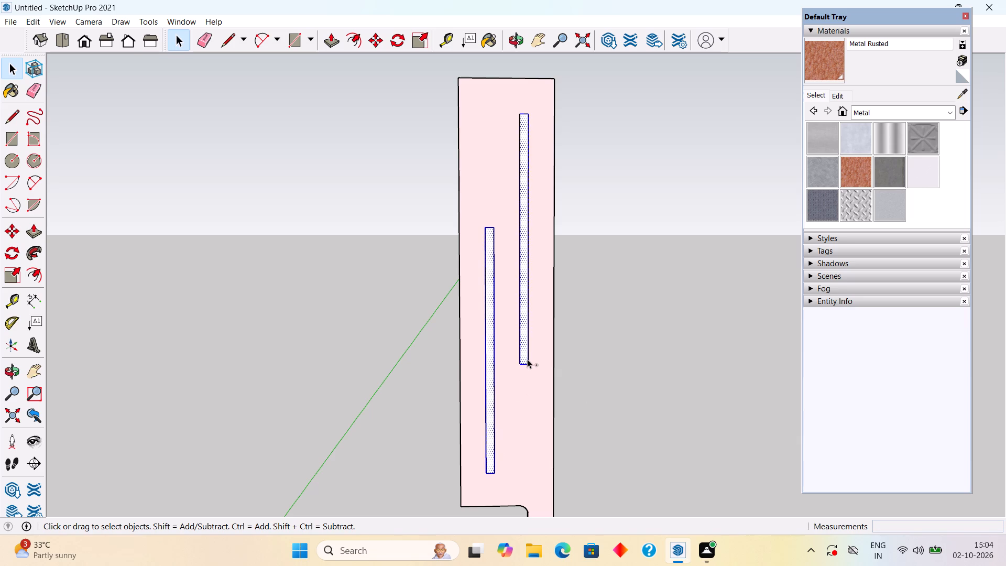
pyautogui.keyDown('ctrl'); pyautogui.click(527, 359); pyautogui.keyUp('ctrl')
pyautogui.keyDown('ctrl'); pyautogui.tripleClick(521, 349); pyautogui.keyUp('ctrl')
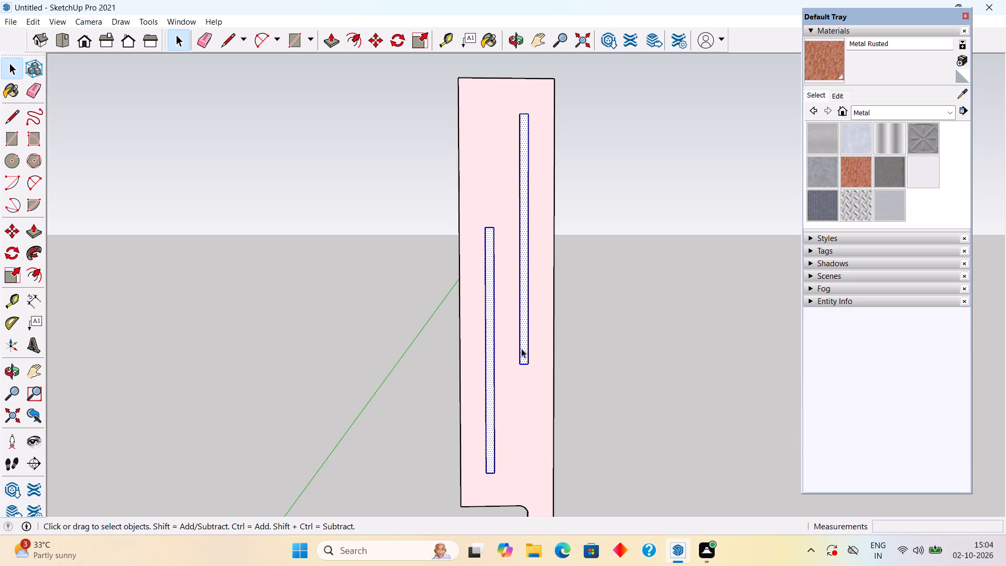
pyautogui.rightClick(521, 349)
pyautogui.click(595, 262)
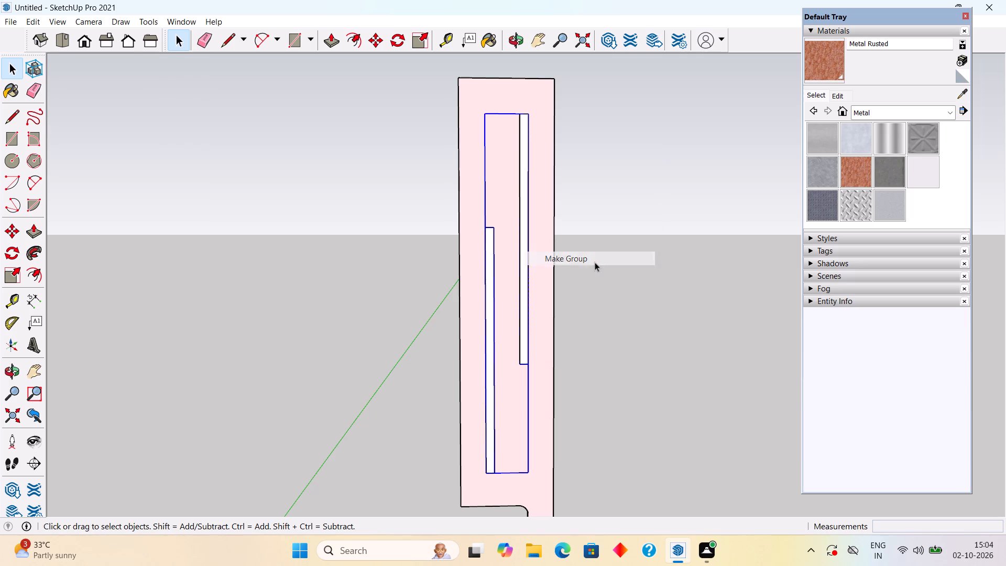
# Inside the strip group, push back the protruding ends, about 7 1/16" for the lower strip and 6 15/16" for the upper.
pyautogui.scroll(2, 532, 351)
pyautogui.moveTo(582, 319); pyautogui.dragTo(510, 320, button='middle')
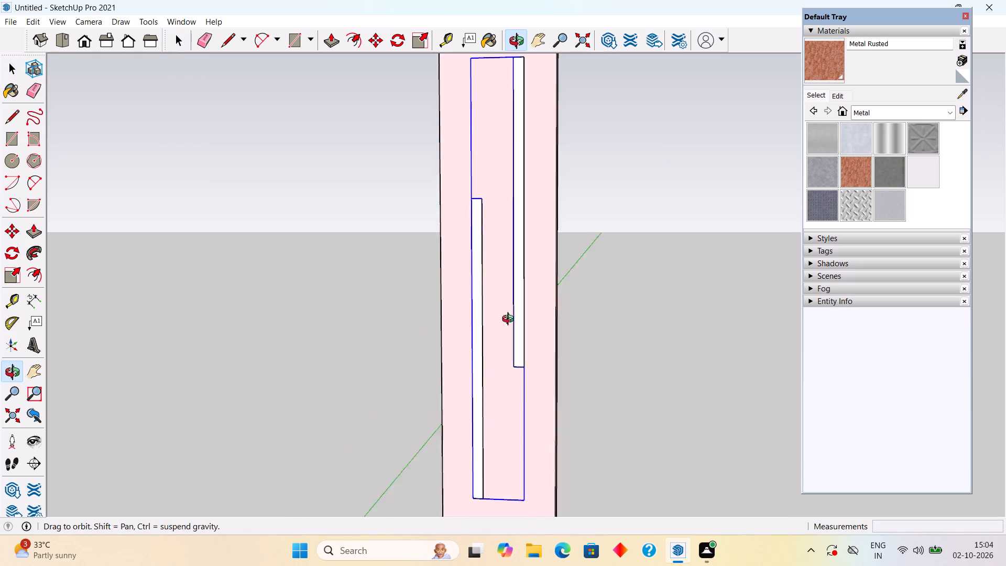
pyautogui.moveTo(510, 320); pyautogui.dragTo(325, 353, button='middle')
pyautogui.moveTo(560, 349); pyautogui.dragTo(263, 398, button='middle')
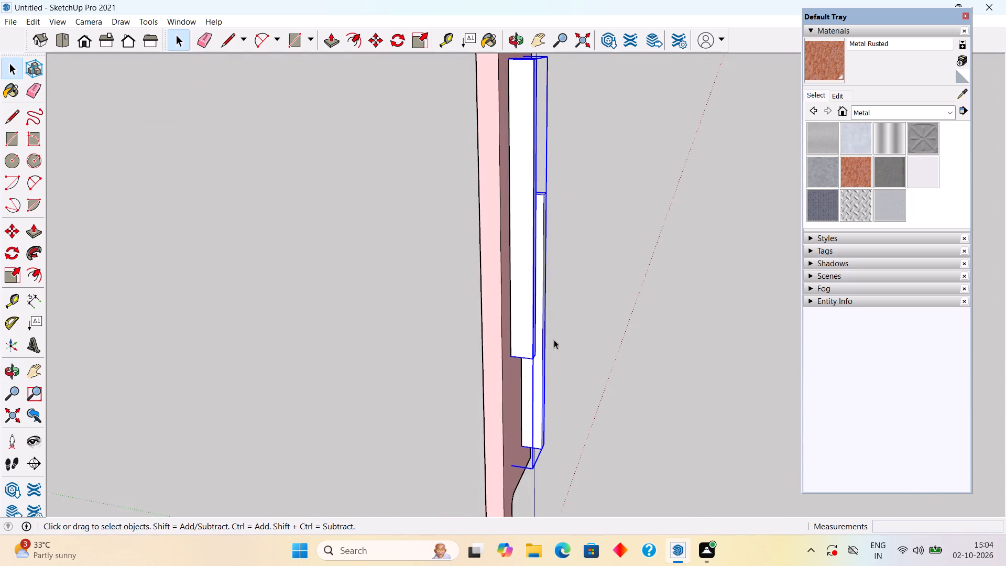
pyautogui.moveTo(554, 340); pyautogui.dragTo(346, 368, button='middle')
pyautogui.scroll(2, 543, 319)
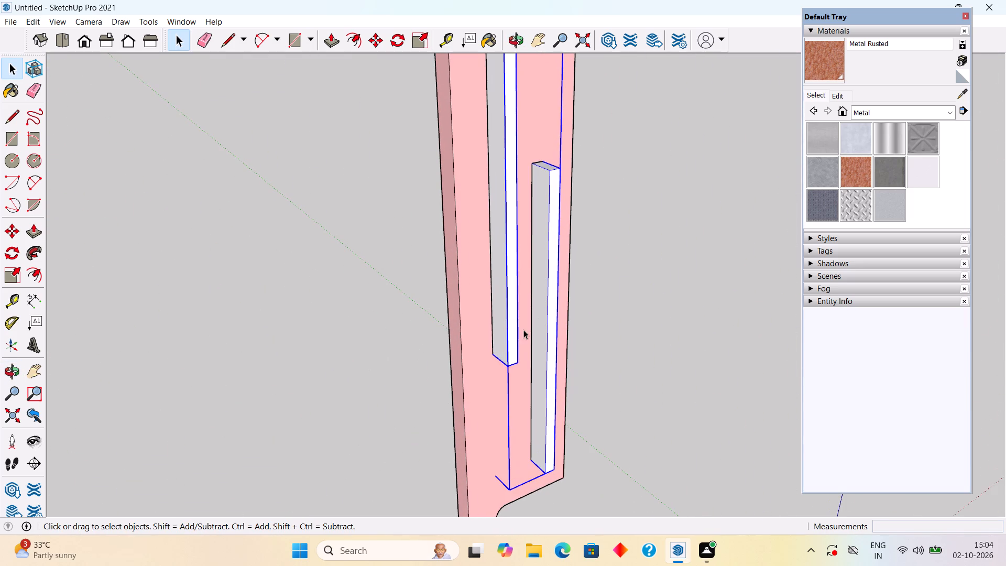
pyautogui.press('p')
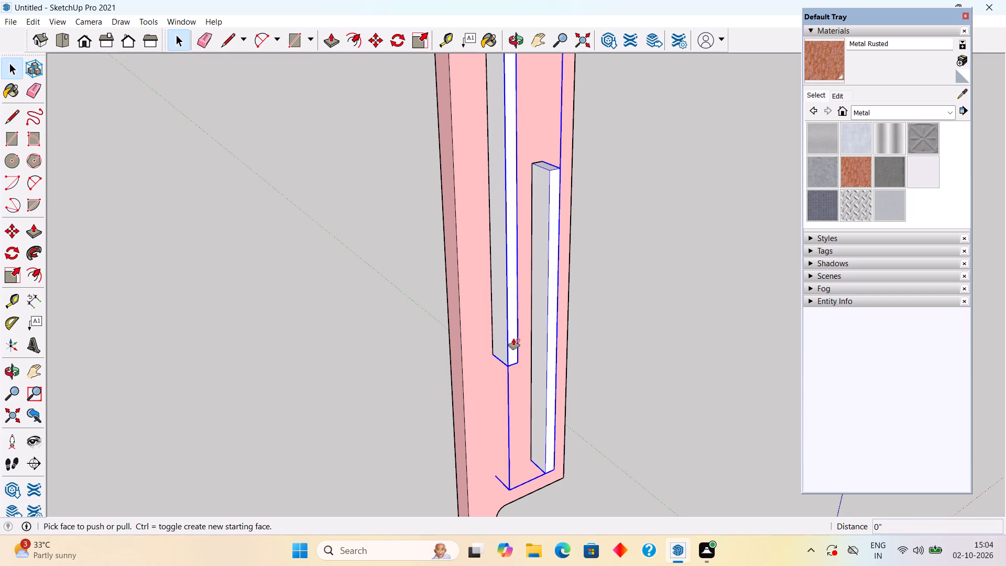
pyautogui.click(513, 339)
pyautogui.press('space')
pyautogui.tripleClick(509, 327)
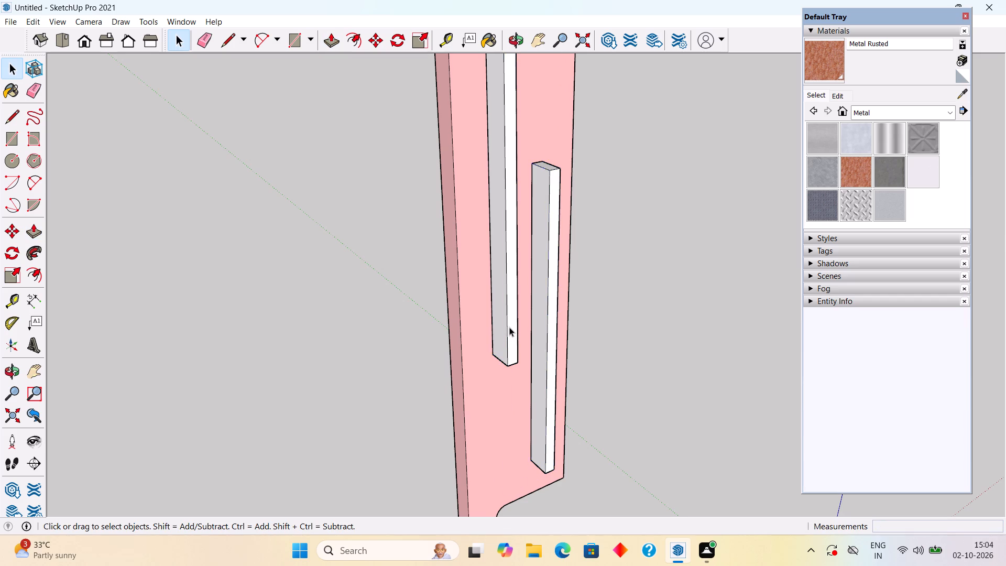
pyautogui.click(555, 325)
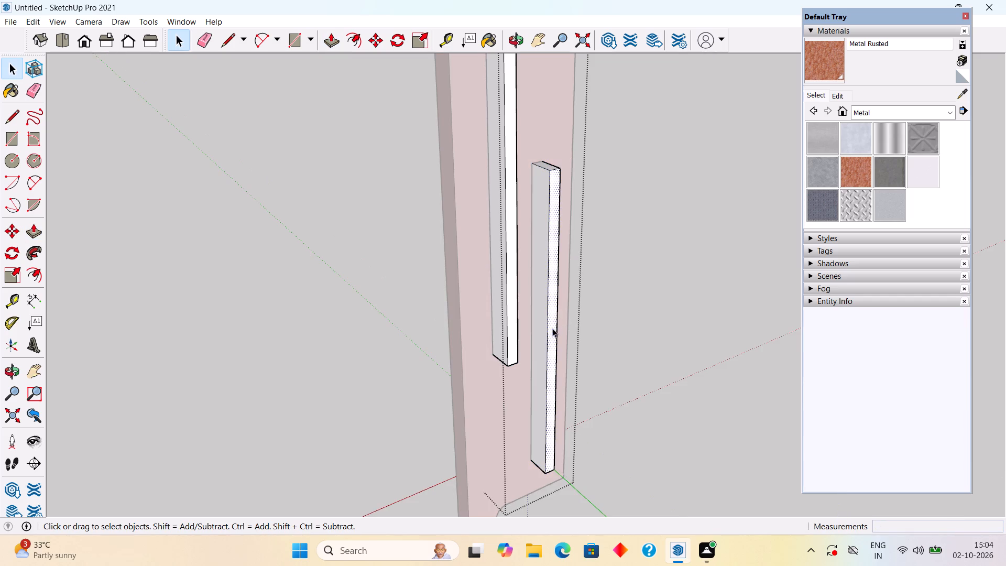
pyautogui.press('p')
pyautogui.click(558, 324)
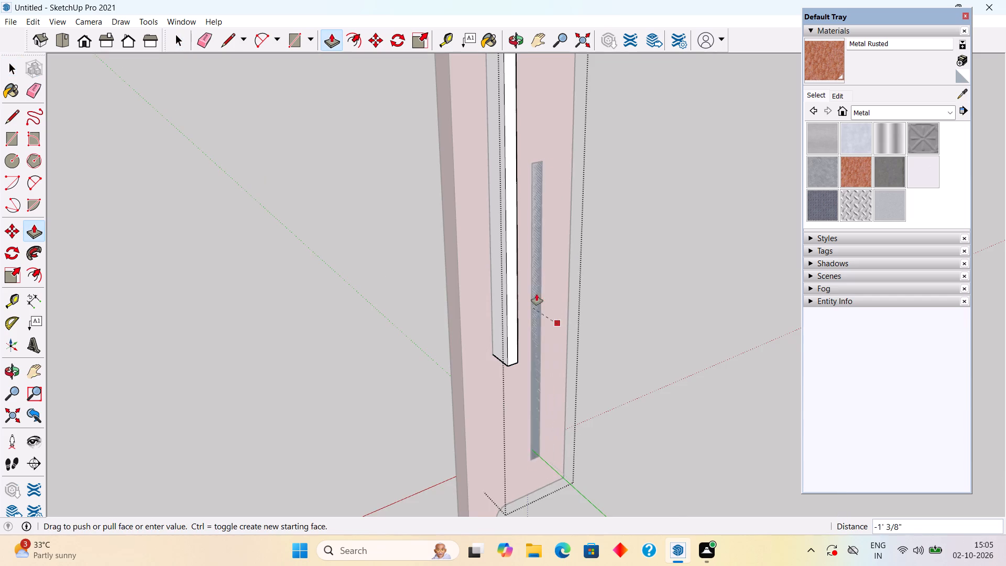
pyautogui.click(545, 305)
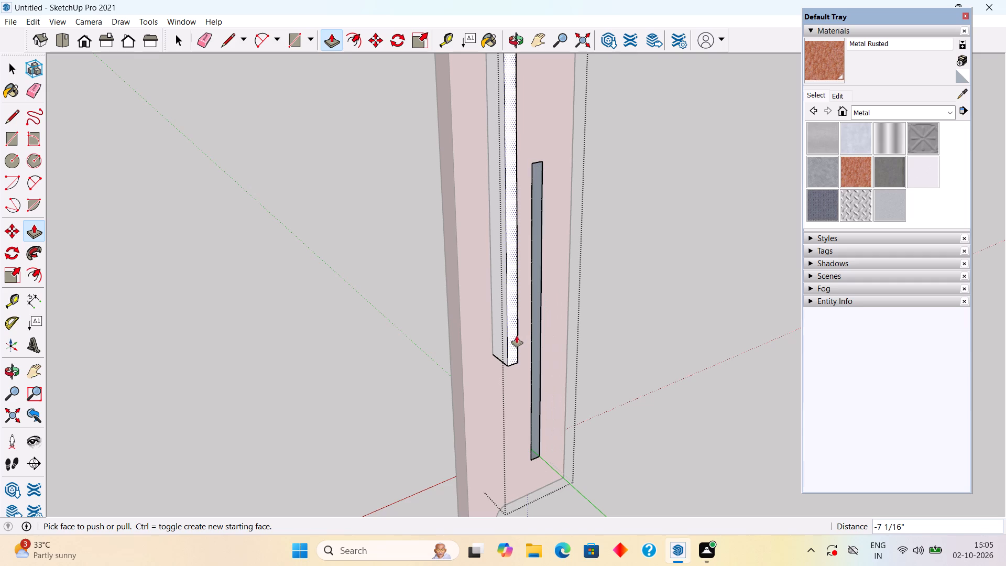
pyautogui.click(517, 336)
pyautogui.click(521, 315)
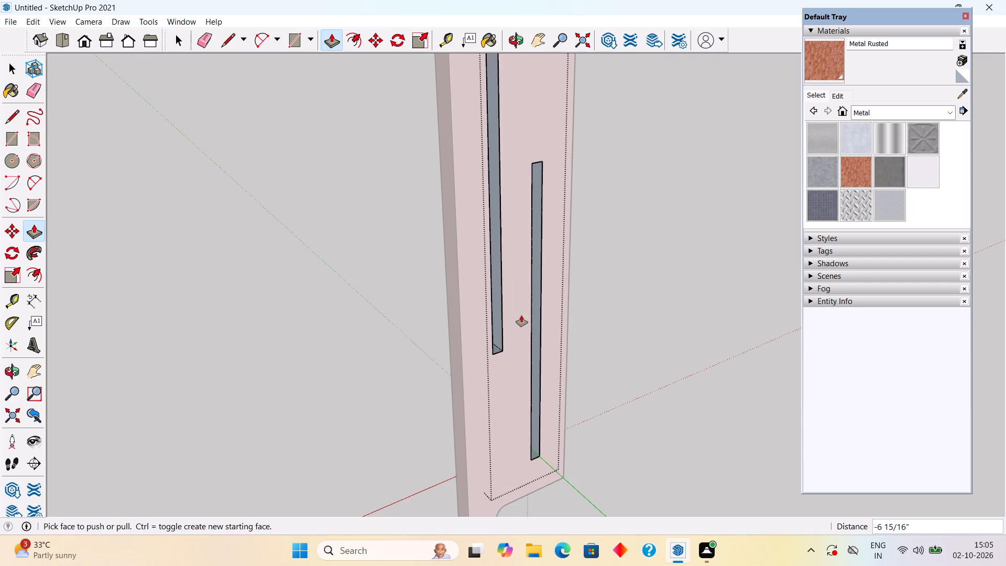
# Recess the upper strip's face about 1 3/8" into its slot on the side where the rectangles were drawn.
pyautogui.moveTo(443, 354); pyautogui.dragTo(893, 383, button='middle')
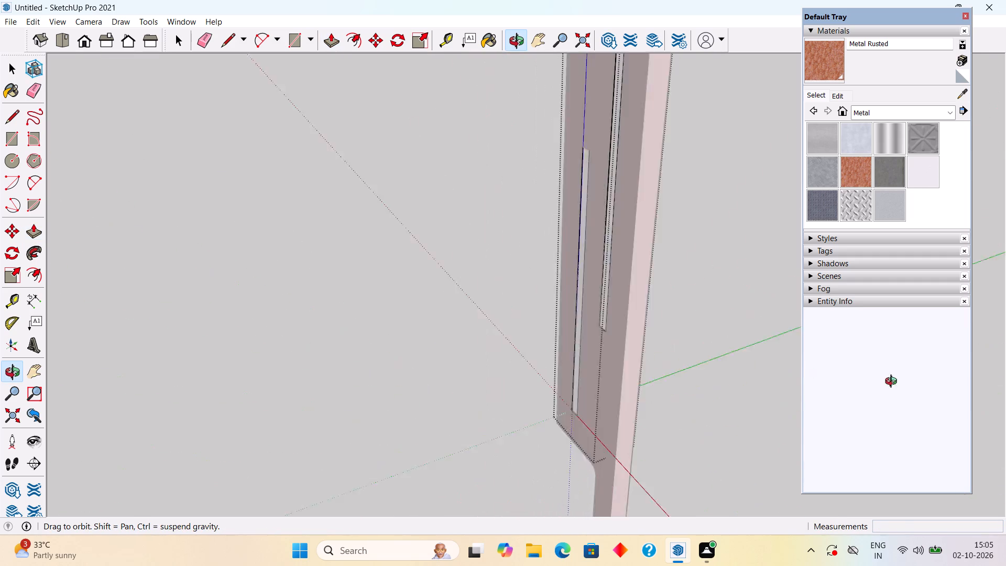
pyautogui.moveTo(893, 383); pyautogui.dragTo(939, 382, button='middle')
pyautogui.moveTo(627, 360); pyautogui.dragTo(785, 360, button='middle')
pyautogui.press('space')
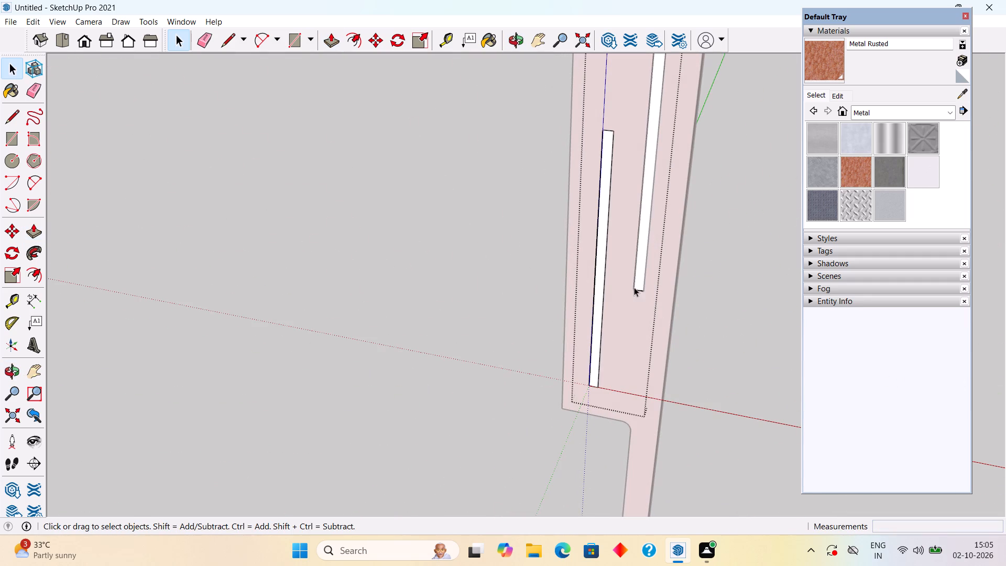
pyautogui.scroll(2, 638, 276)
pyautogui.click(641, 273)
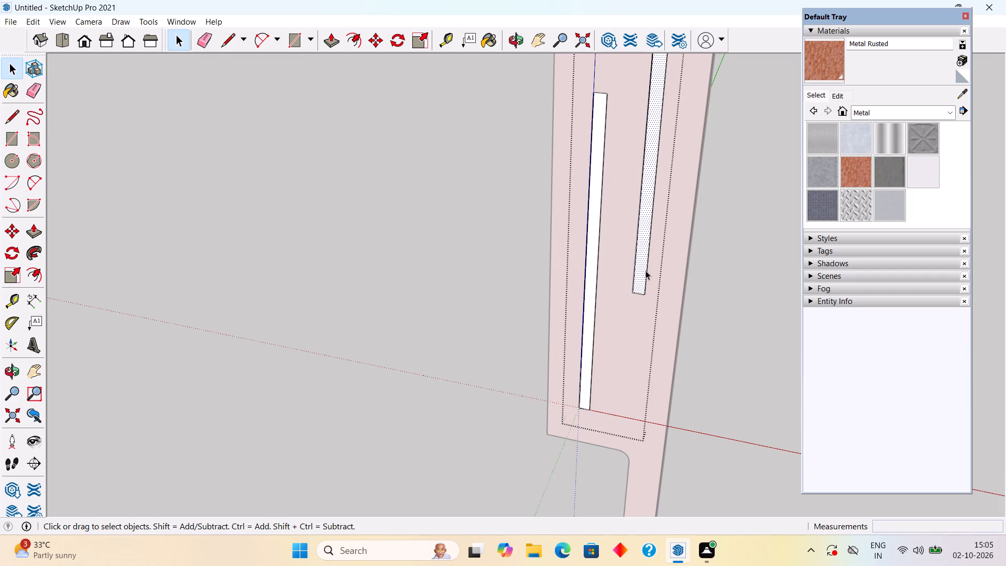
pyautogui.press('p')
pyautogui.scroll(4, 641, 269)
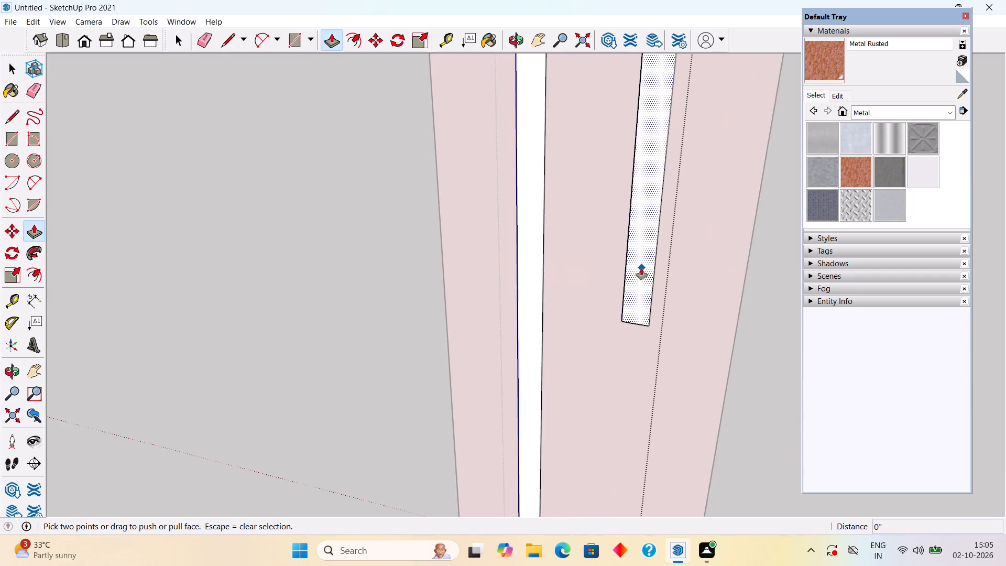
pyautogui.scroll(7, 641, 268)
pyautogui.click(636, 270)
pyautogui.click(638, 262)
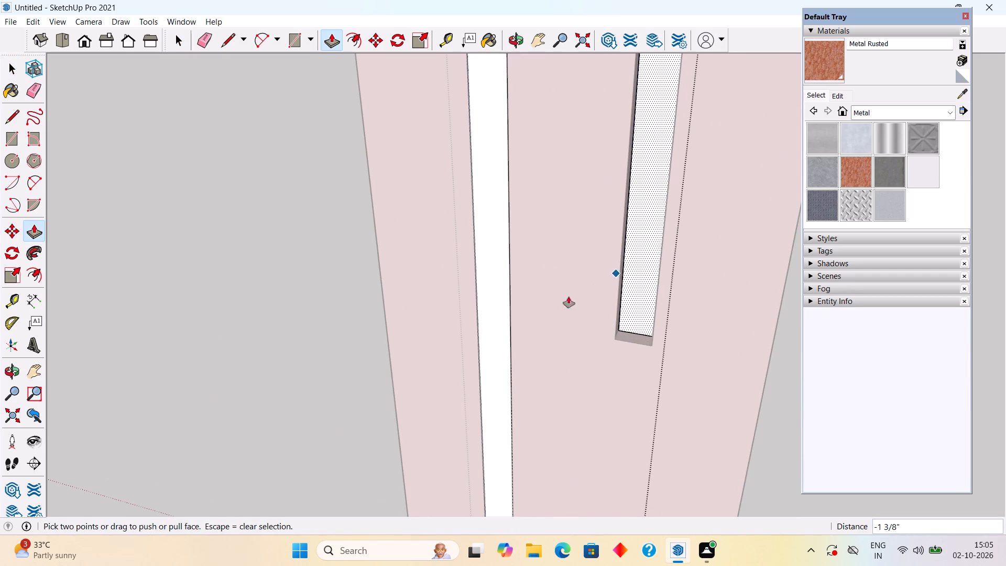
# Recess the lower strip's face slightly into its slot on the same side of the panel.
pyautogui.click(495, 353)
pyautogui.press('space')
pyautogui.click(495, 353)
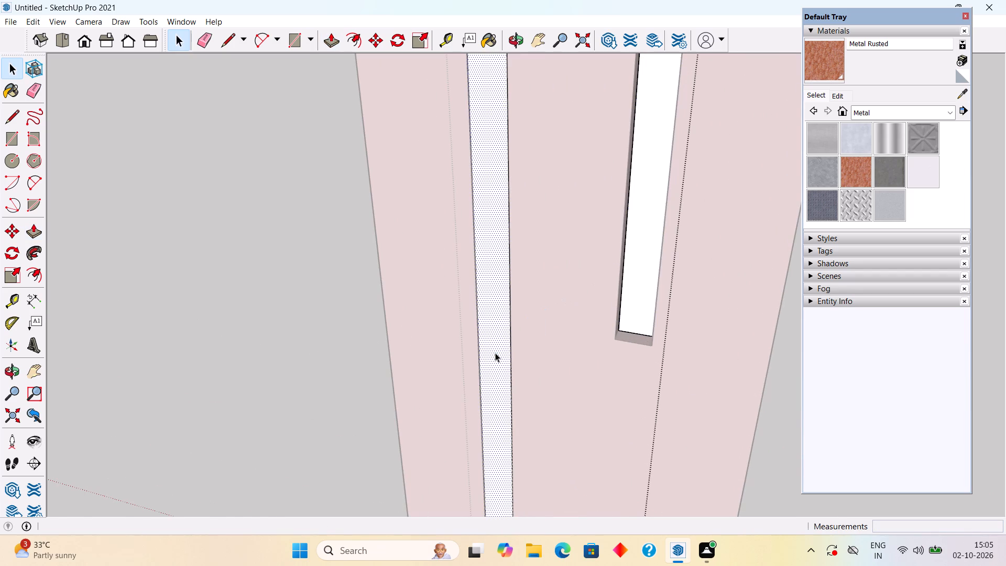
pyautogui.press('p')
pyautogui.click(496, 353)
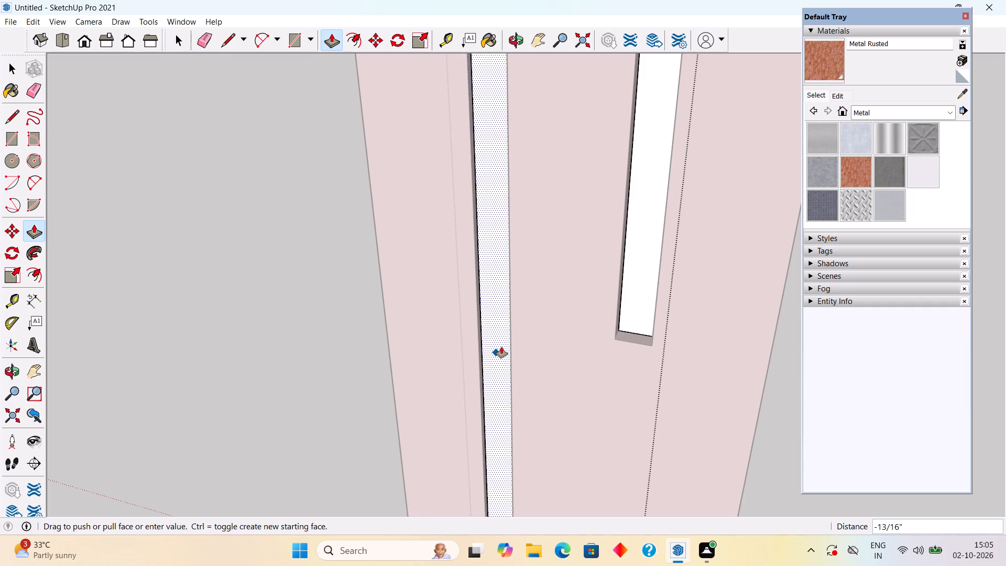
pyautogui.click(502, 347)
pyautogui.press('space')
# Leave the strip group, select the recessed strips together with the tall pink slotted panel, and make them one group.
pyautogui.scroll(-10, 599, 288)
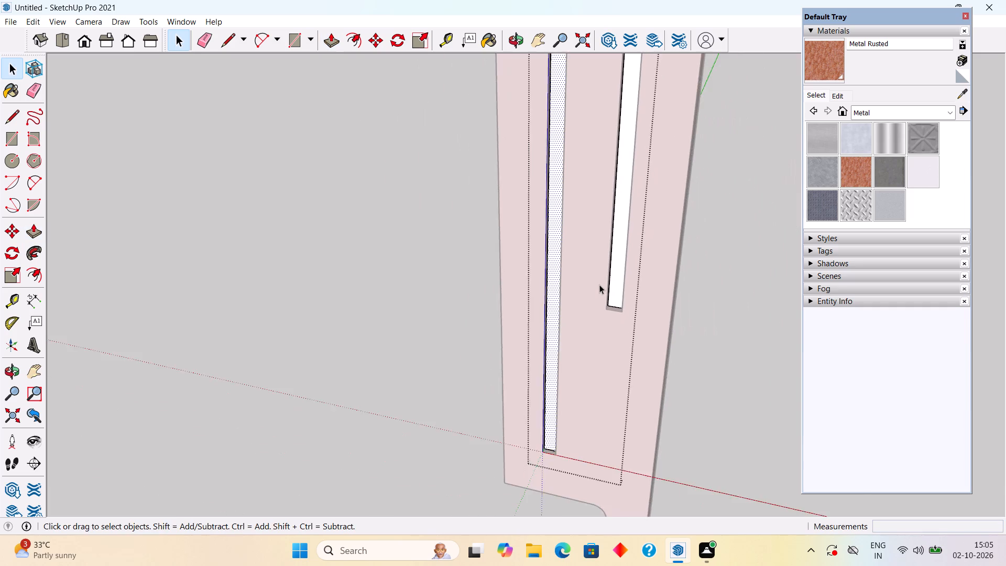
pyautogui.scroll(-4, 599, 285)
pyautogui.click(727, 263)
pyautogui.tripleClick(595, 352)
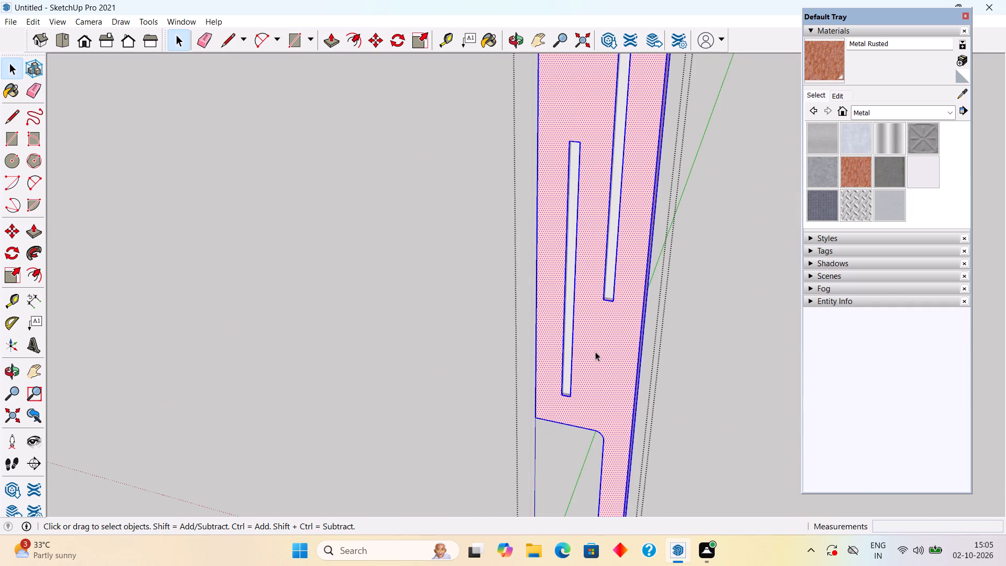
pyautogui.click(596, 352)
pyautogui.click(596, 352)
pyautogui.click(704, 300)
pyautogui.click(612, 280)
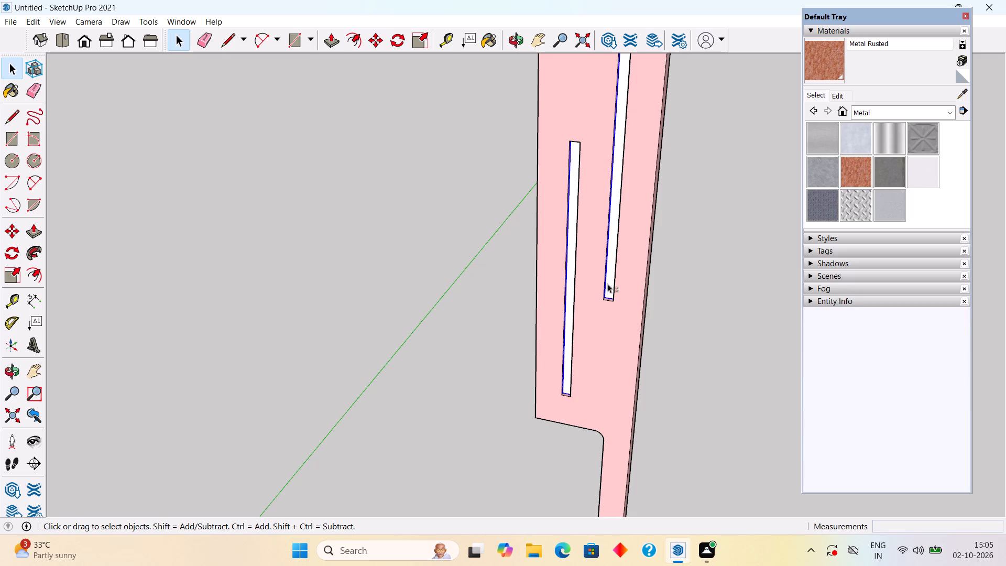
pyautogui.keyDown('shift'); pyautogui.click(611, 357); pyautogui.keyUp('shift')
pyautogui.keyDown('shift'); pyautogui.rightClick(607, 344); pyautogui.keyUp('shift')
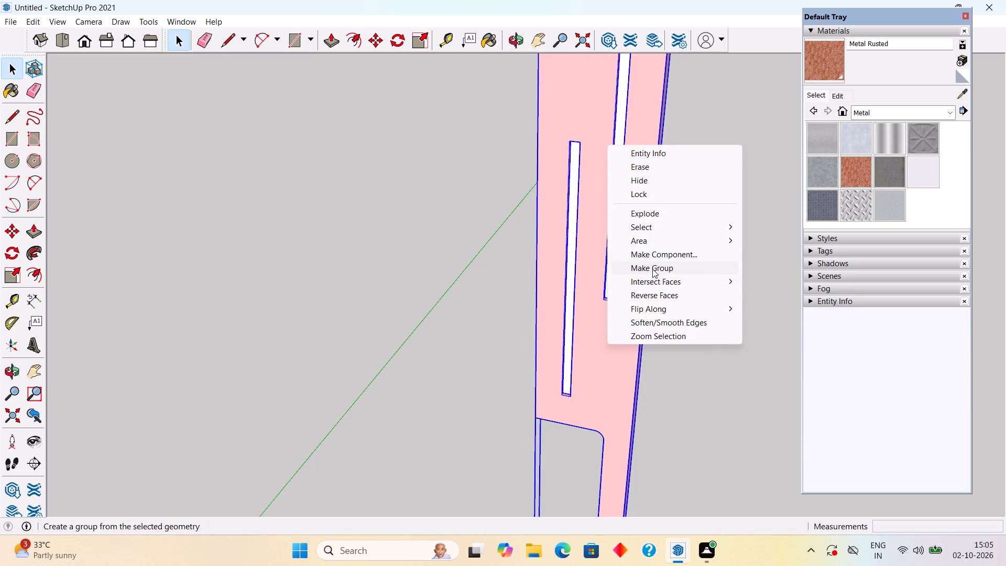
pyautogui.click(652, 269)
pyautogui.scroll(-11, 653, 265)
pyautogui.click(692, 266)
# Unhide all hidden geometry to bring back the rest of the house around the pink panel.
pyautogui.moveTo(454, 293); pyautogui.dragTo(519, 293, button='middle')
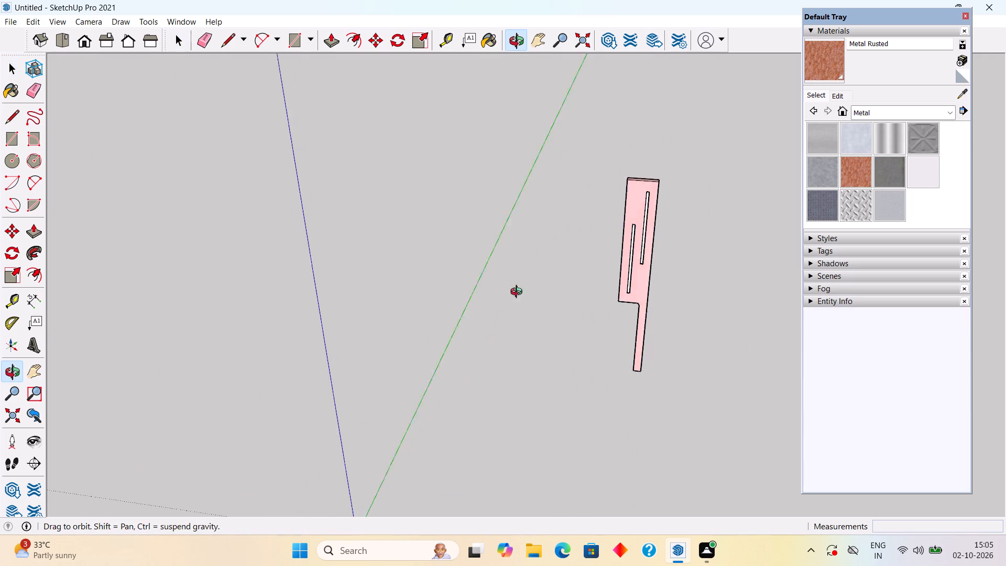
pyautogui.moveTo(519, 293); pyautogui.dragTo(638, 256, button='middle')
pyautogui.click(10, 18)
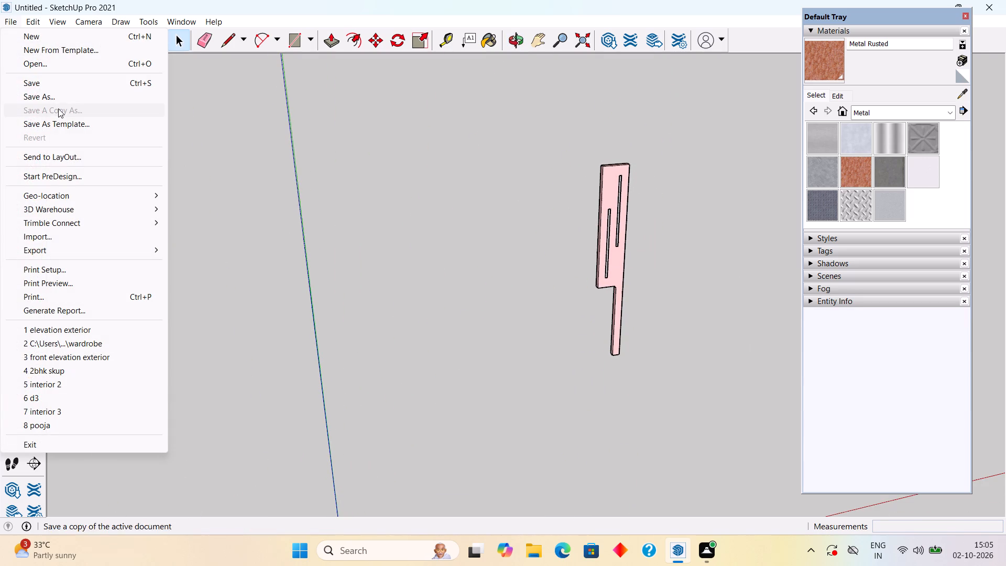
pyautogui.click(36, 20)
pyautogui.click(36, 20)
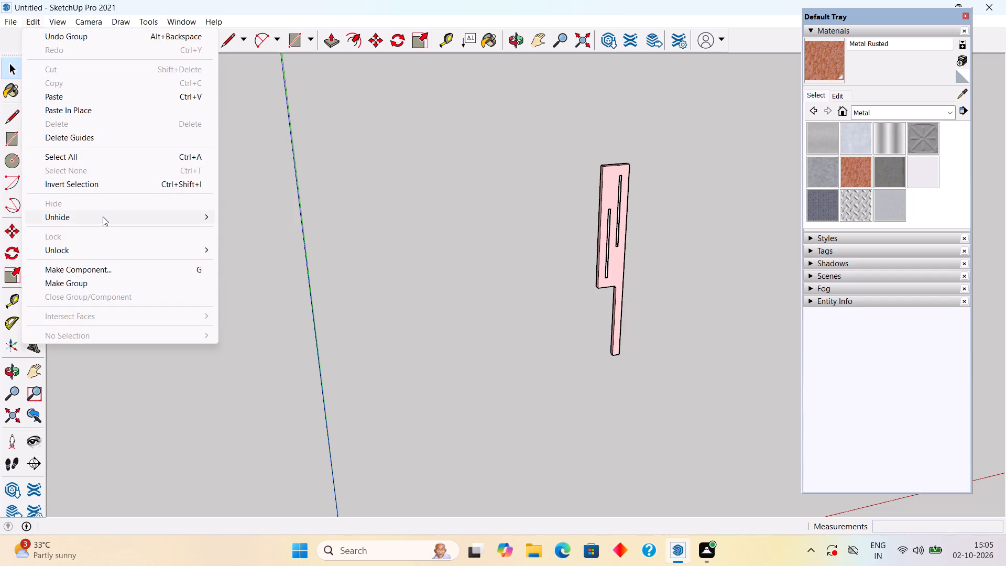
pyautogui.click(103, 217)
pyautogui.click(193, 215)
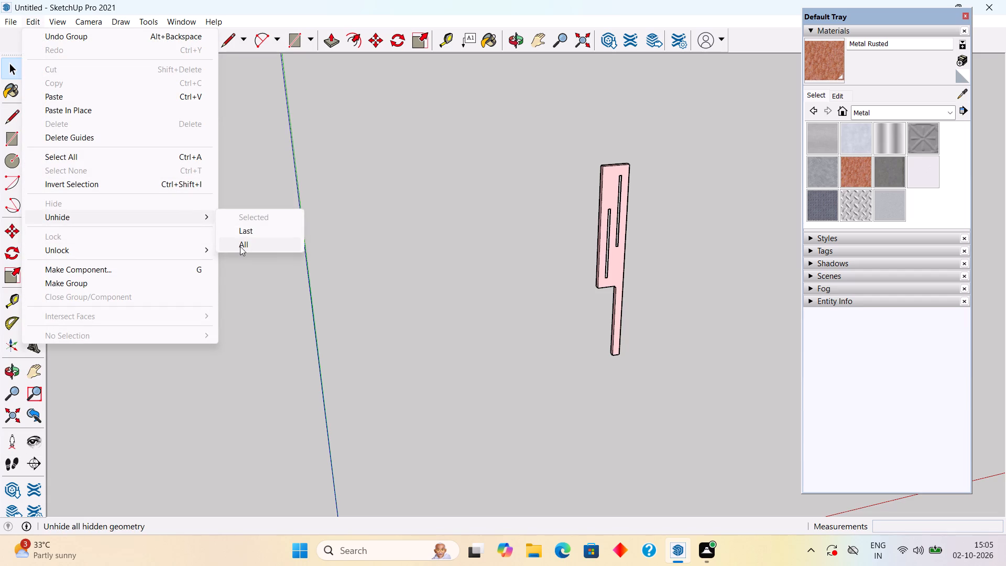
pyautogui.click(240, 246)
# Examine the complete house exterior from several angles, including the slotted pink panel and the dark blue vertical slats beneath it.
pyautogui.scroll(-4, 375, 200)
pyautogui.moveTo(535, 296); pyautogui.dragTo(439, 209, button='middle')
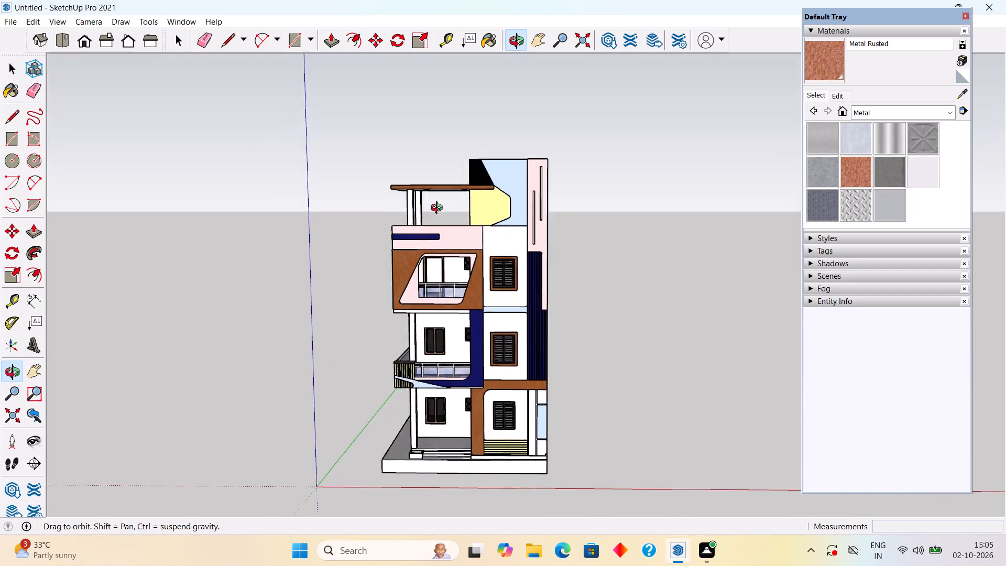
pyautogui.moveTo(439, 209); pyautogui.dragTo(461, 202, button='middle')
pyautogui.scroll(12, 564, 269)
pyautogui.moveTo(526, 180); pyautogui.dragTo(502, 286, button='middle')
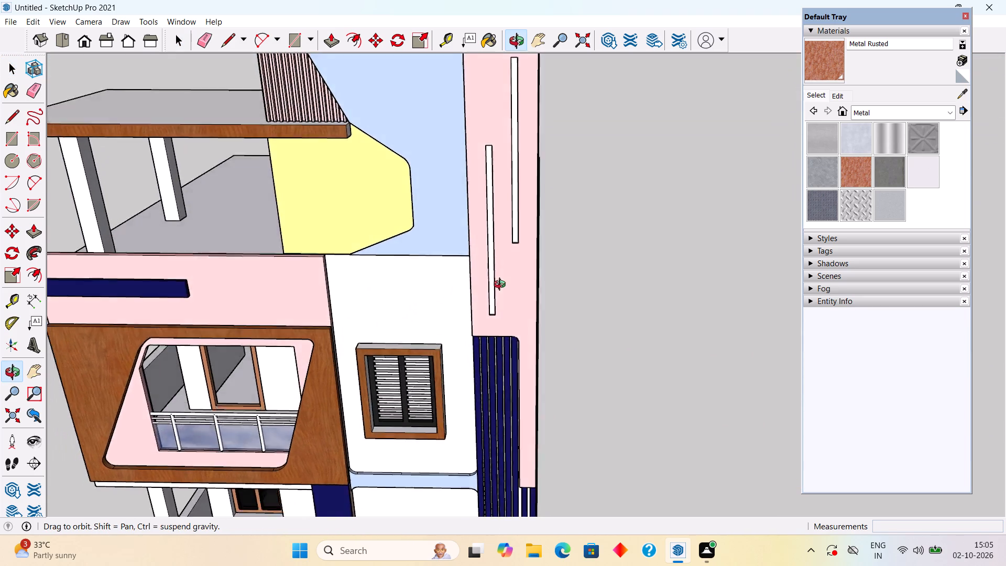
pyautogui.moveTo(502, 286); pyautogui.dragTo(498, 279, button='middle')
pyautogui.scroll(-1, 483, 363)
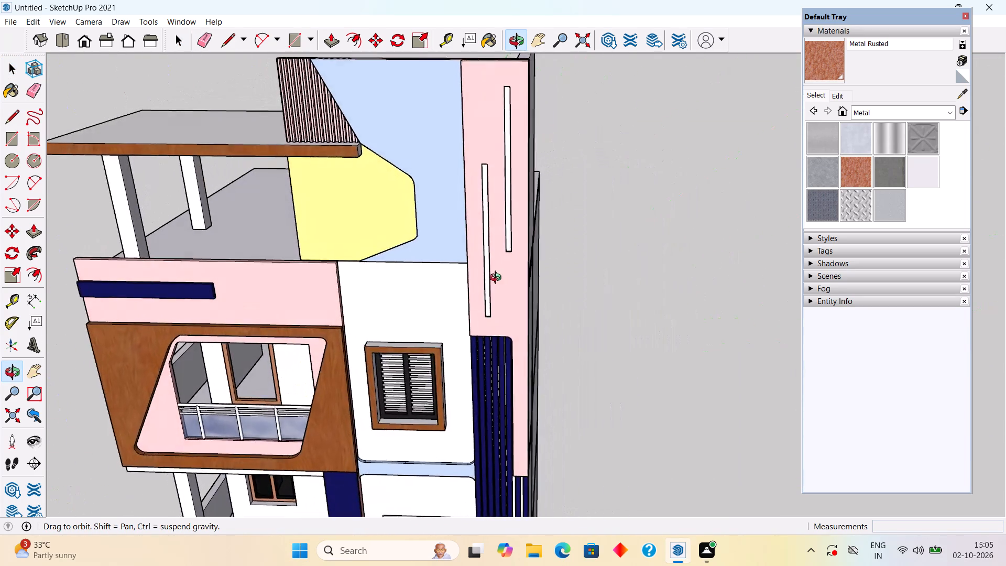
pyautogui.moveTo(498, 279); pyautogui.dragTo(501, 274, button='middle')
pyautogui.scroll(-10, 501, 274)
pyautogui.scroll(1, 502, 404)
pyautogui.moveTo(502, 396); pyautogui.dragTo(473, 210, button='middle')
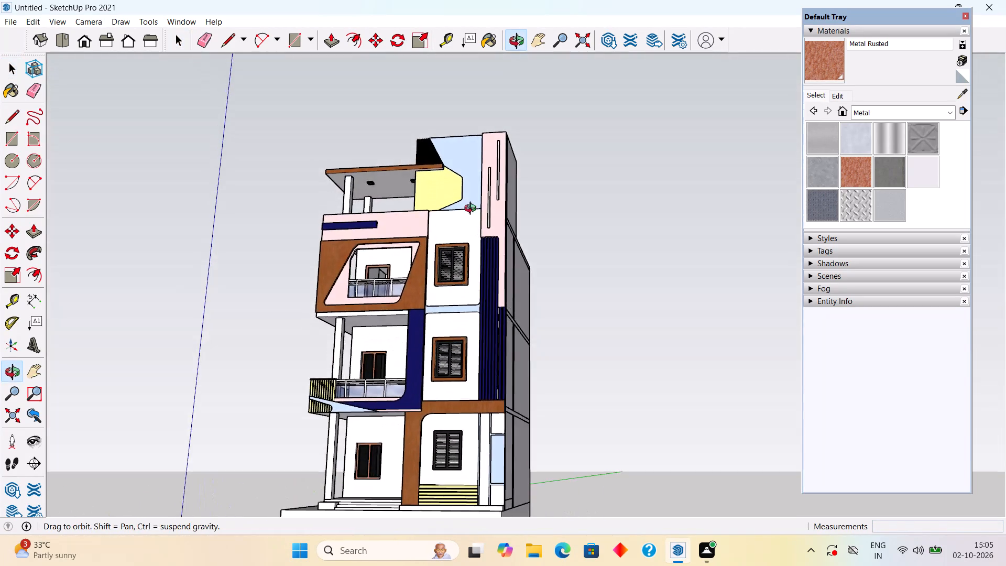
pyautogui.moveTo(473, 210); pyautogui.dragTo(510, 361, button='middle')
pyautogui.scroll(15, 516, 390)
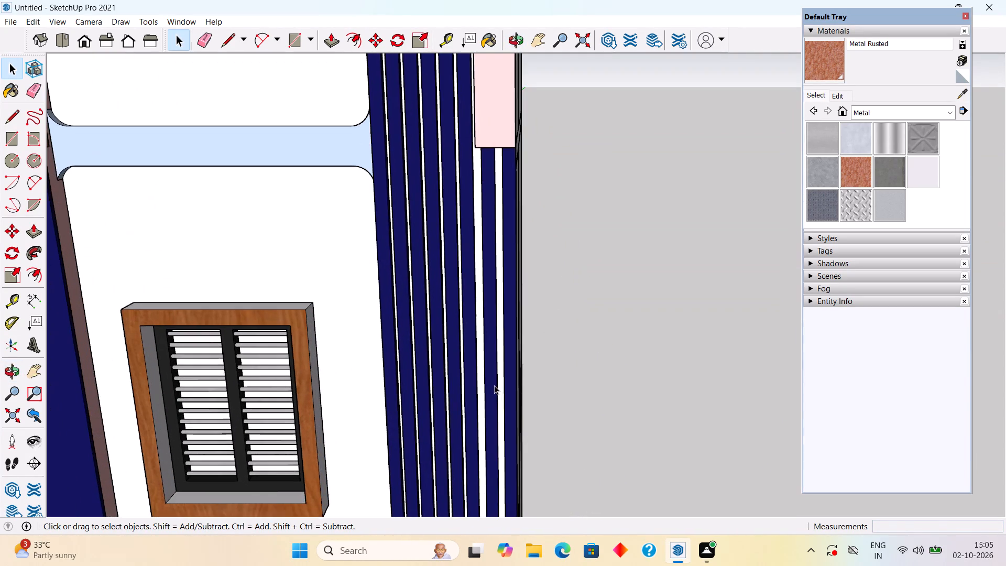
pyautogui.scroll(3, 480, 346)
pyautogui.scroll(-19, 480, 332)
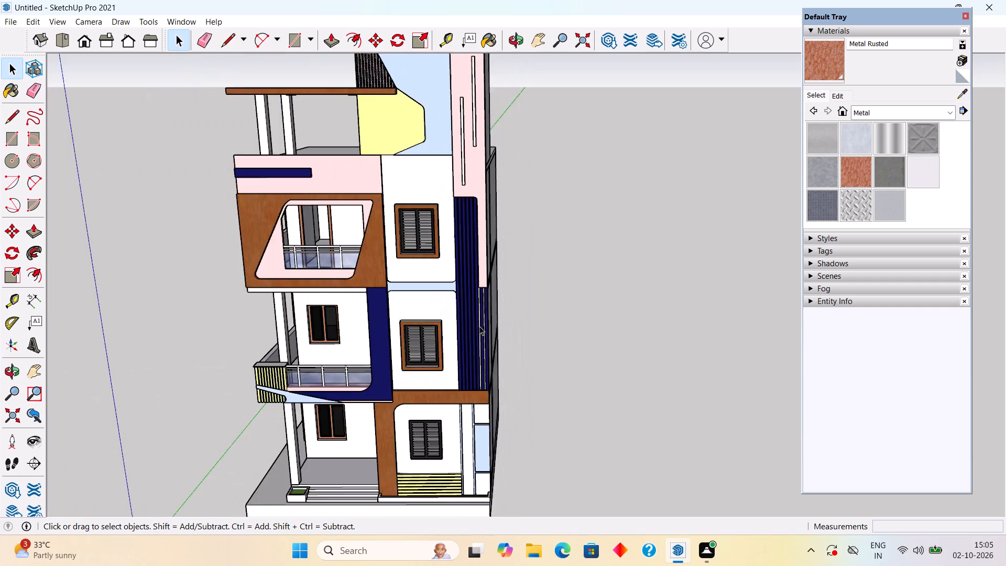
pyautogui.scroll(-5, 479, 326)
pyautogui.scroll(-4, 360, 358)
pyautogui.moveTo(356, 363); pyautogui.dragTo(450, 338, button='middle')
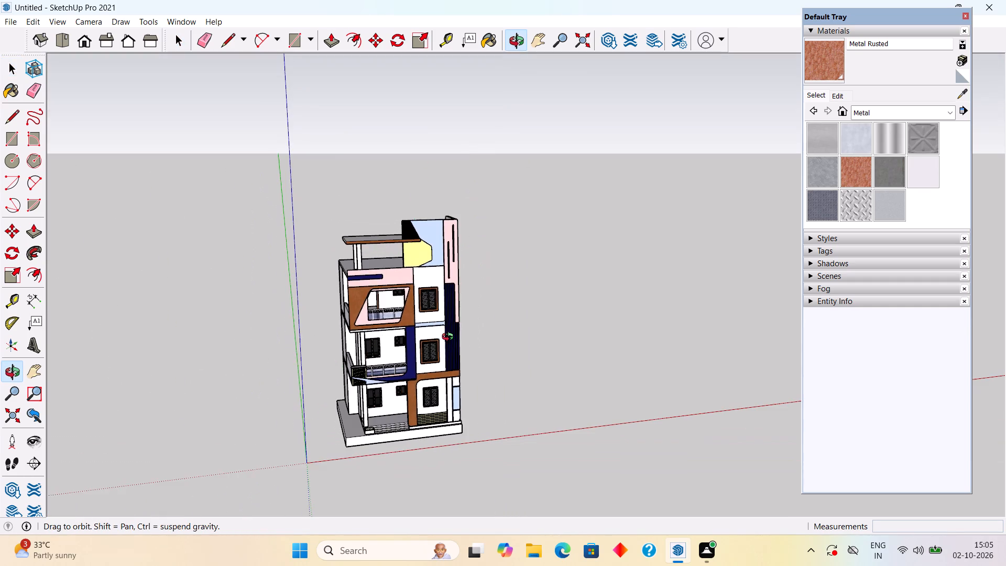
pyautogui.moveTo(450, 338); pyautogui.dragTo(451, 338, button='middle')
pyautogui.scroll(6, 357, 418)
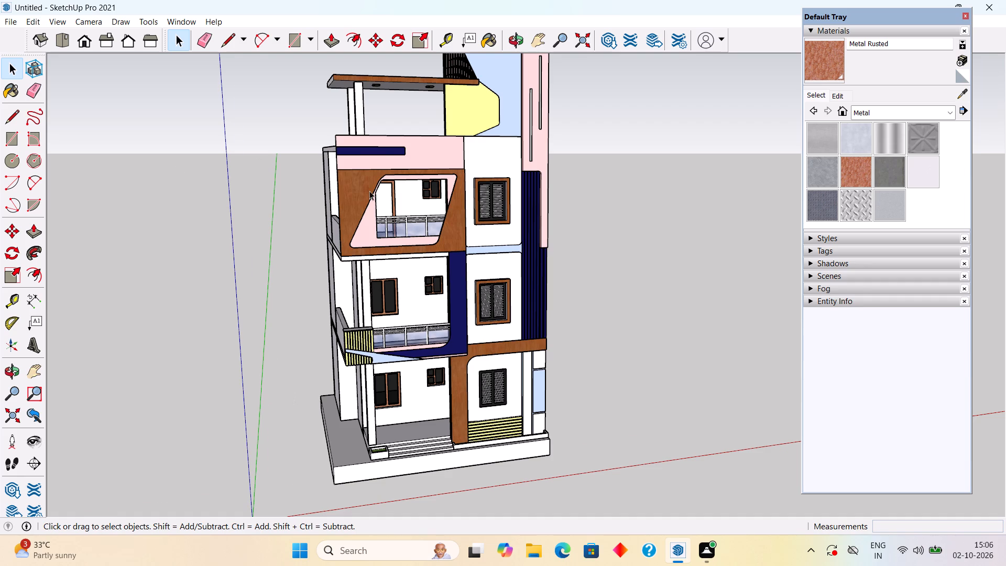
pyautogui.scroll(-5, 369, 191)
pyautogui.moveTo(365, 226); pyautogui.dragTo(260, 227, button='middle')
pyautogui.scroll(3, 476, 169)
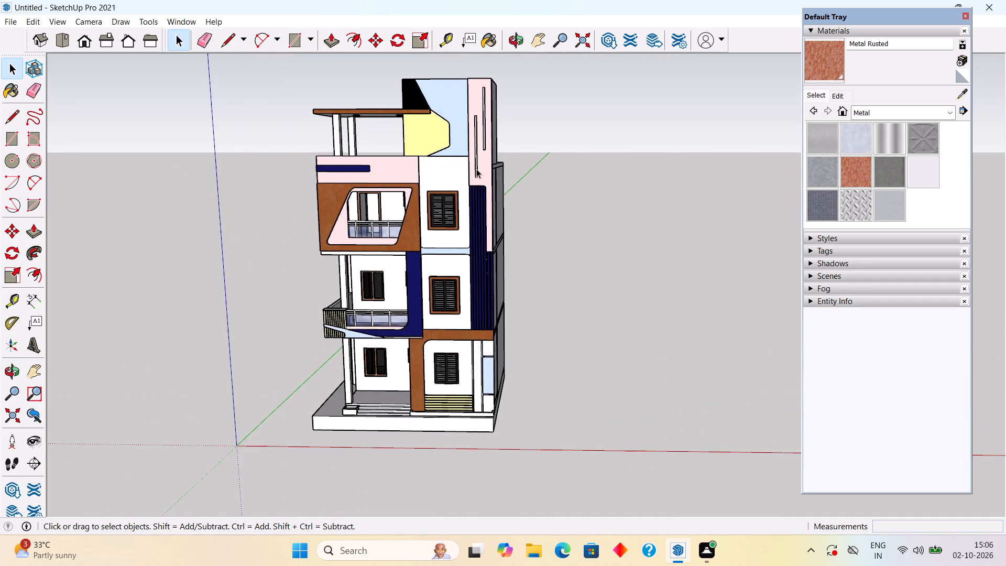
pyautogui.scroll(1, 463, 180)
pyautogui.moveTo(457, 187); pyautogui.dragTo(502, 180, button='middle')
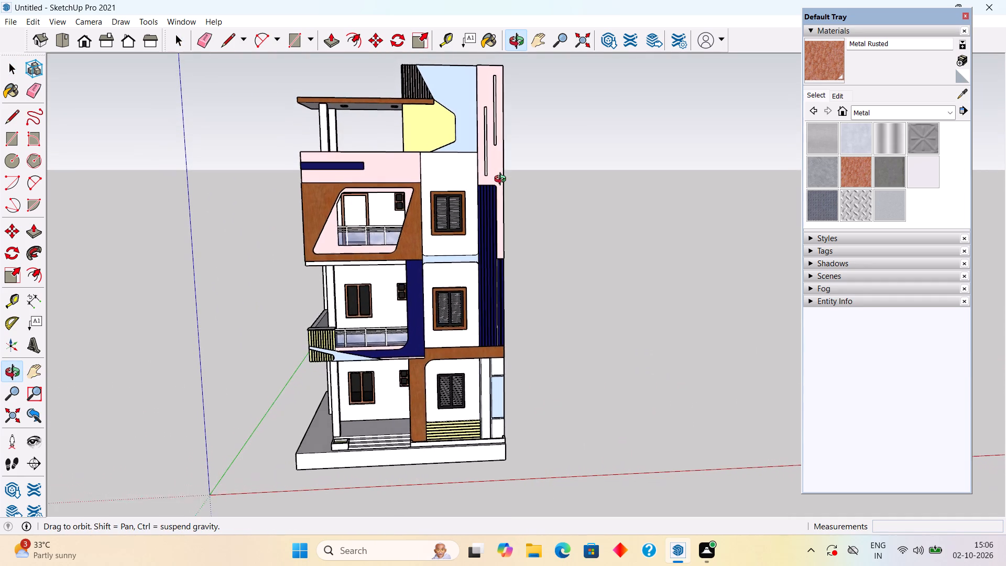
pyautogui.moveTo(502, 180); pyautogui.dragTo(505, 182, button='middle')
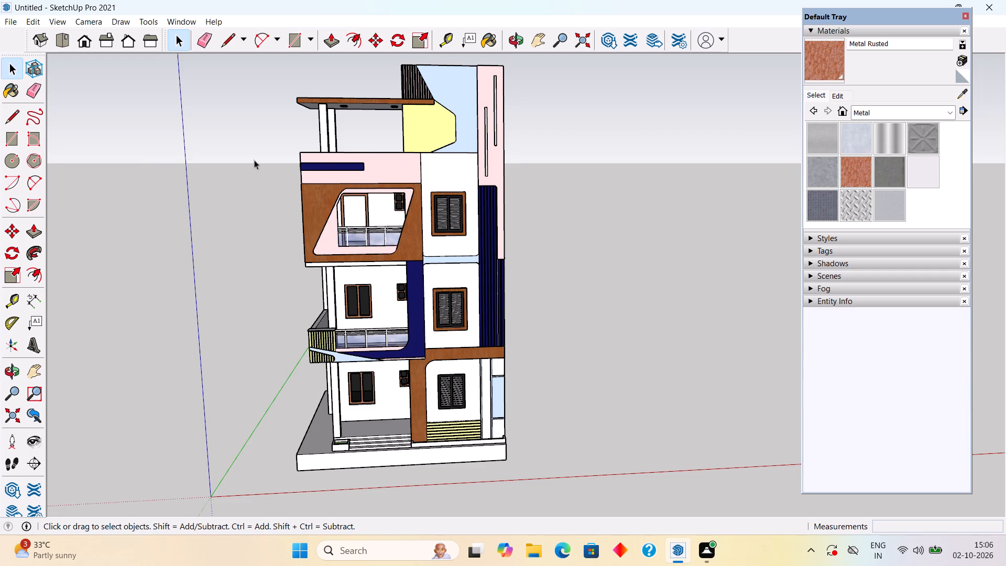
# Try to save the model in the Downloads folder as ELEVATION EXTERIOR, declining to replace the existing file.
pyautogui.click(14, 21)
pyautogui.click(50, 95)
pyautogui.click(242, 247)
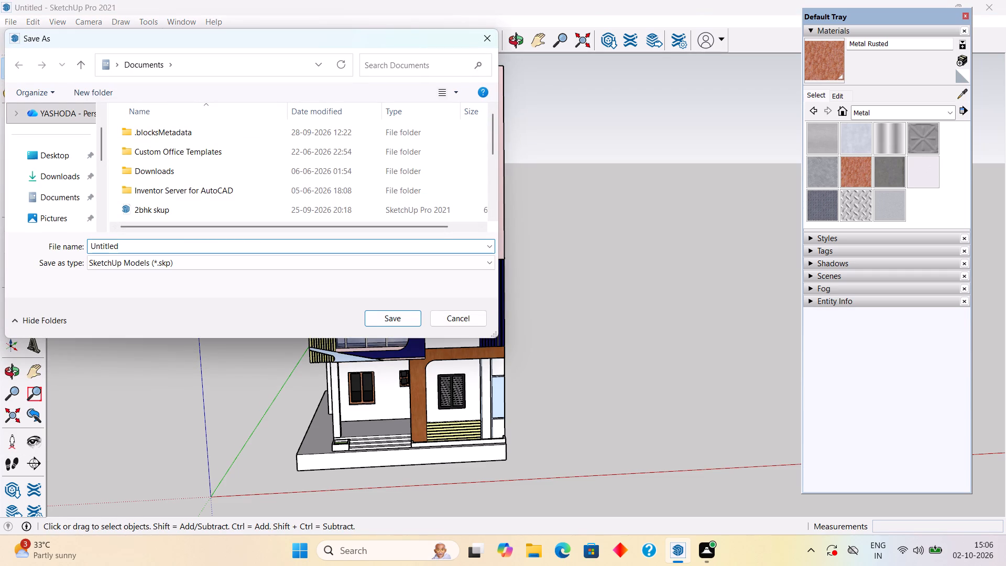
pyautogui.press('BackSpace')
pyautogui.press('BackSpace')
pyautogui.press('BackSpace')
pyautogui.press('BackSpace')
pyautogui.press('BackSpace')
pyautogui.press('BackSpace')
pyautogui.press('BackSpace')
pyautogui.press('BackSpace')
pyautogui.press('BackSpace')
pyautogui.press('BackSpace')
pyautogui.press('BackSpace')
pyautogui.press('BackSpace')
pyautogui.press('BackSpace')
pyautogui.press('BackSpace')
pyautogui.press('BackSpace')
pyautogui.press('BackSpace')
pyautogui.write('ELEVATION EXTERIOR')
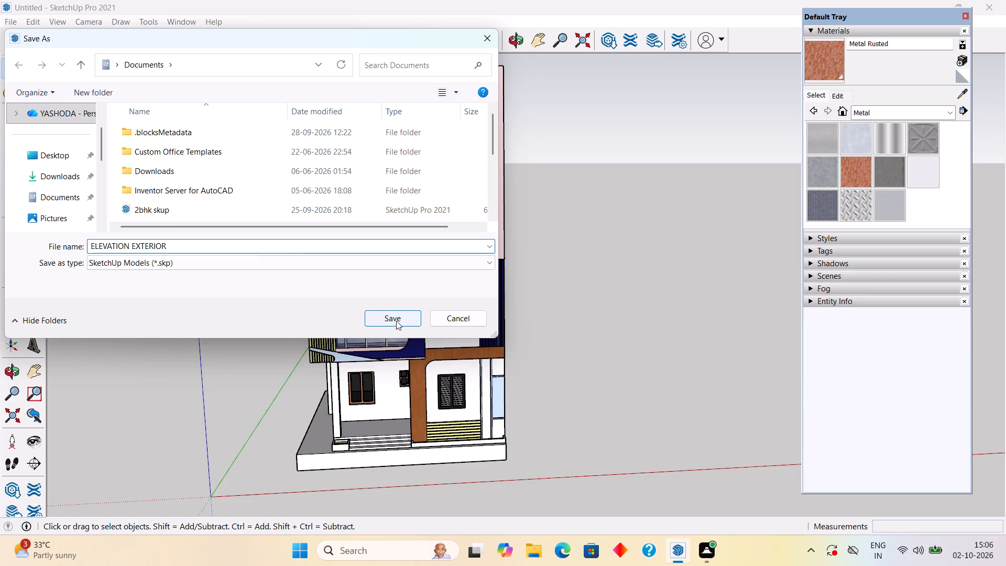
pyautogui.click(46, 183)
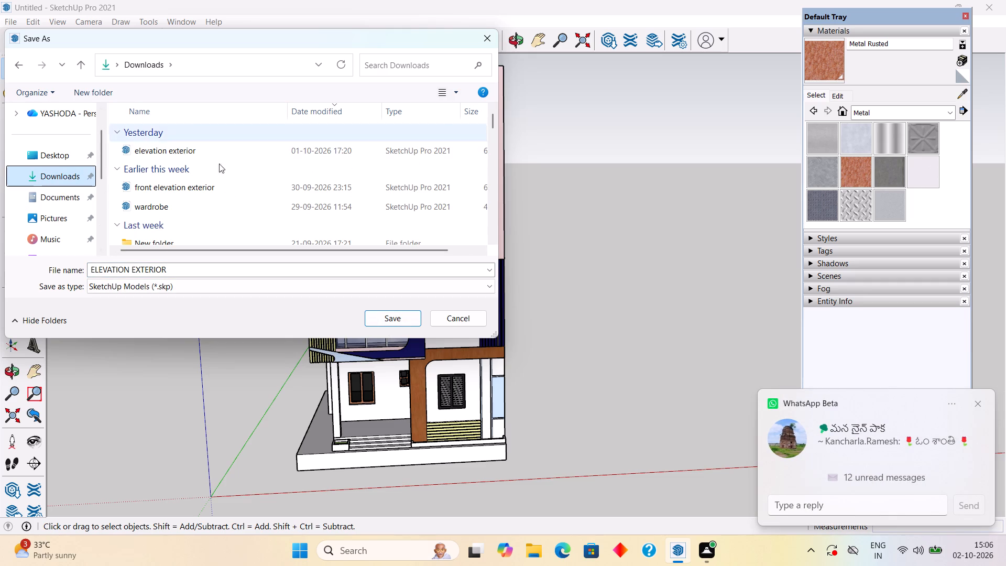
pyautogui.click(387, 317)
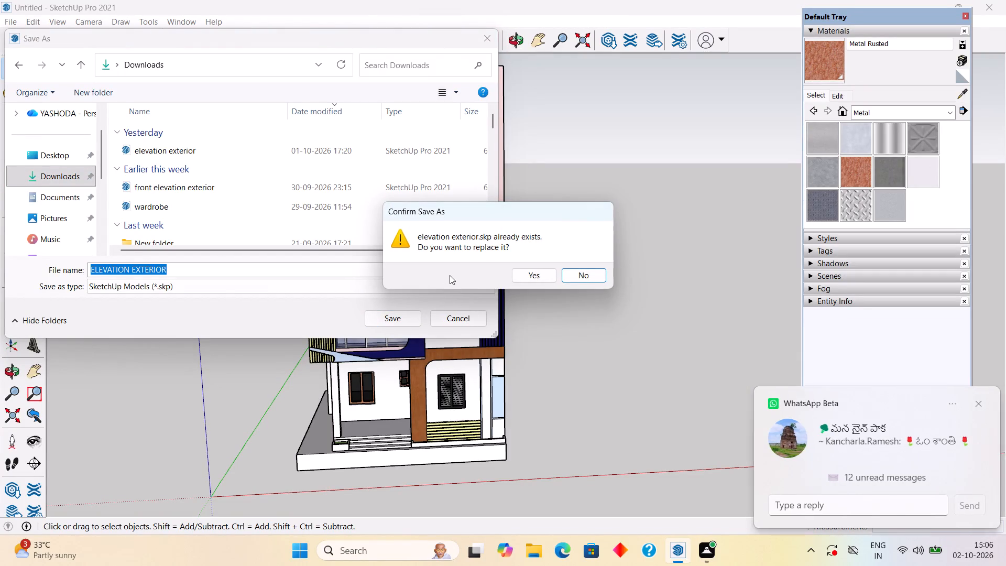
pyautogui.click(178, 265)
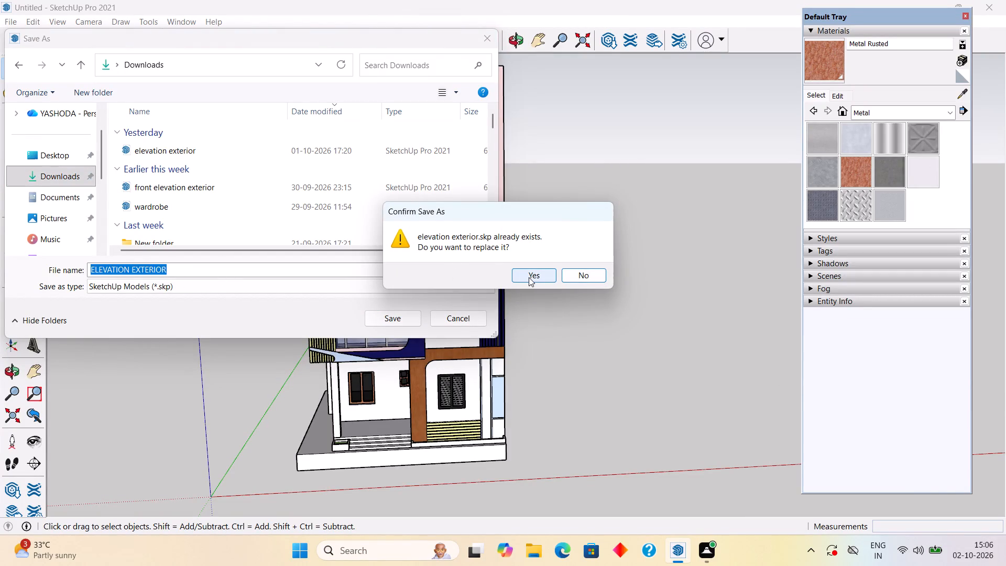
pyautogui.click(565, 274)
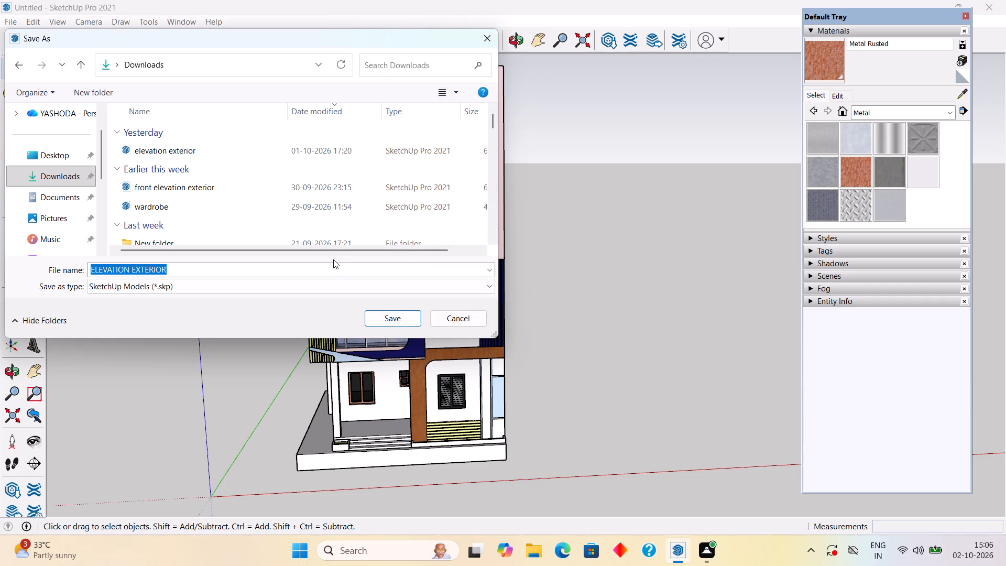
# Change the file name to ELEVATION EXTERIOR 3 and save the SketchUp model in the Downloads folder.
pyautogui.press('BackSpace')
pyautogui.press('BackSpace')
pyautogui.click(317, 278)
pyautogui.click(270, 270)
pyautogui.click(269, 270)
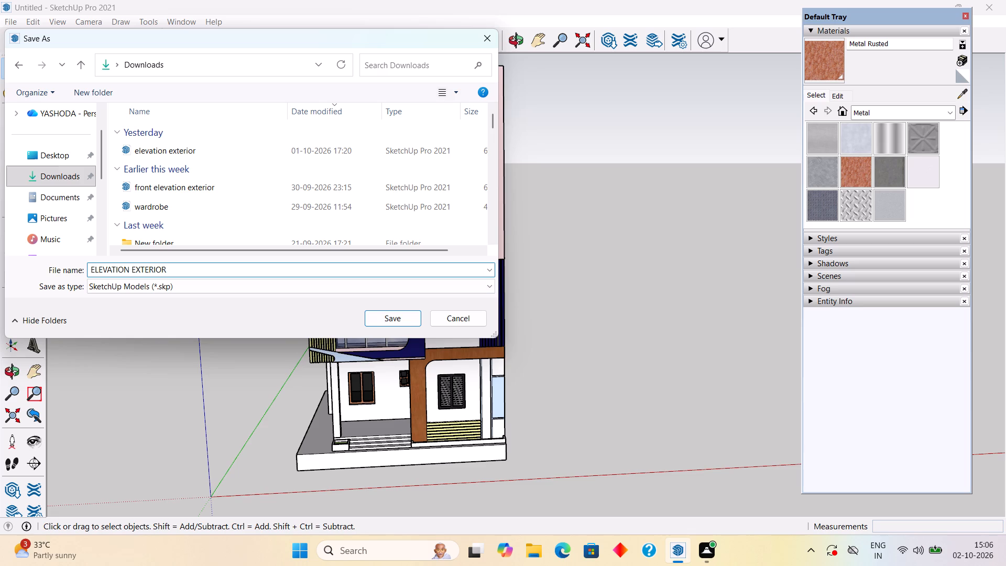
pyautogui.press('BackSpace')
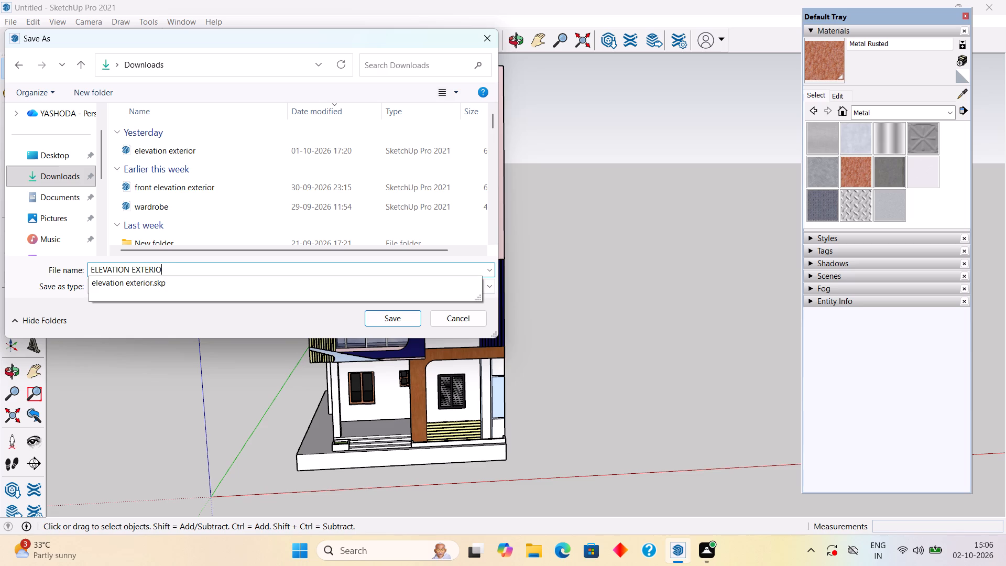
pyautogui.write('R')
pyautogui.press('space')
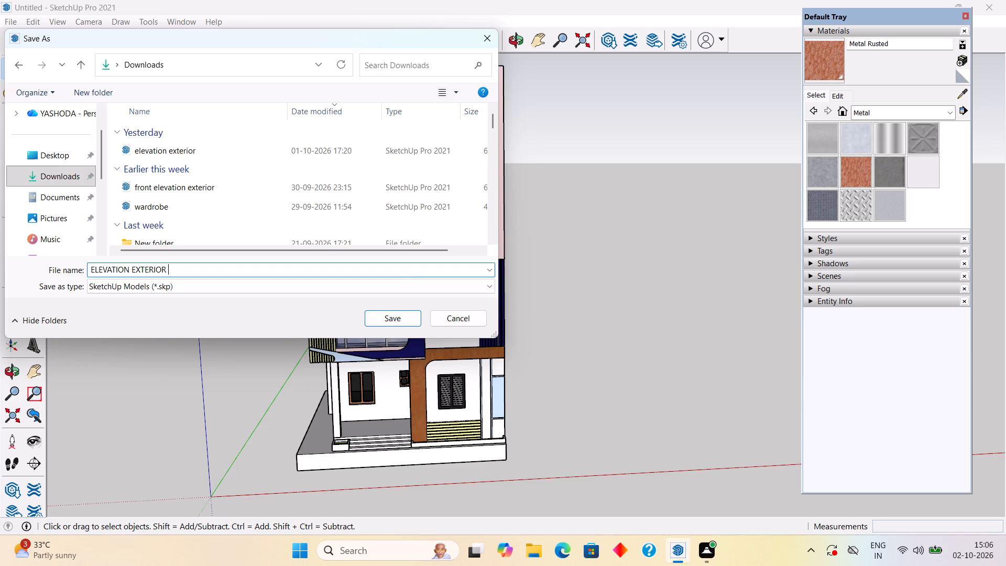
pyautogui.press('3')
pyautogui.scroll(1, 269, 270)
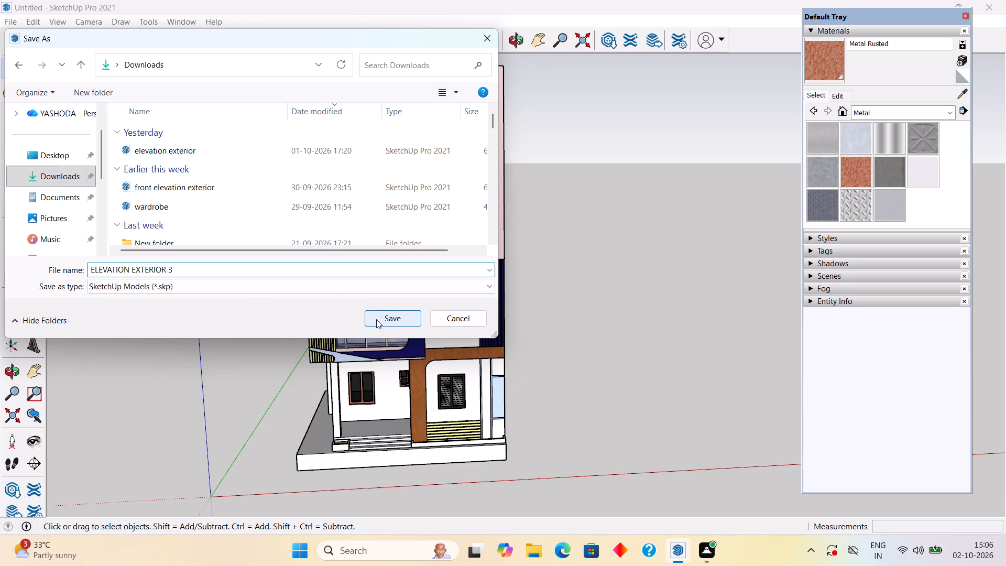
pyautogui.click(378, 319)
pyautogui.scroll(-8, 325, 302)
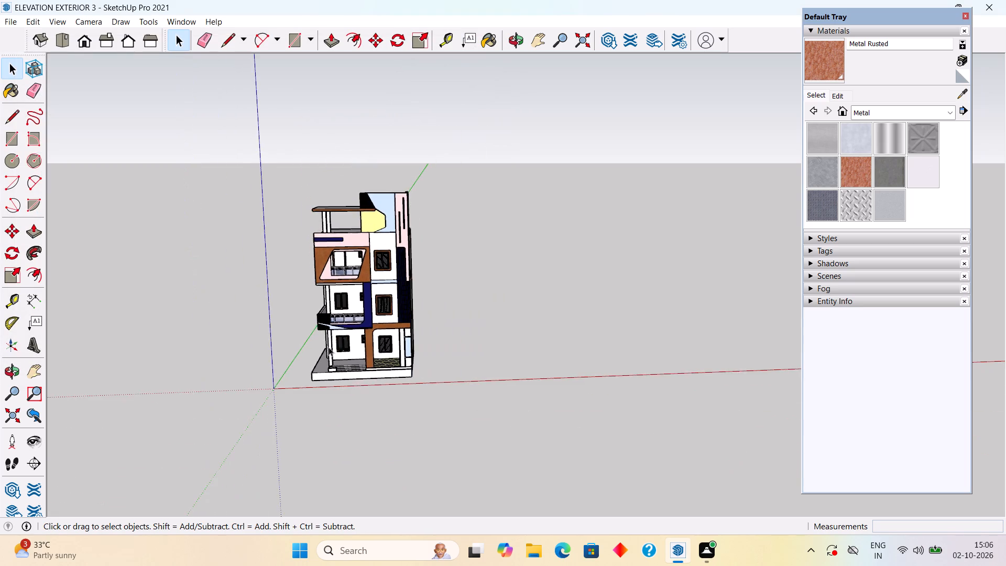
# Inspect the saved house model from the front, roof and both sides.
pyautogui.moveTo(279, 386); pyautogui.dragTo(299, 304, button='middle')
pyautogui.scroll(5, 300, 304)
pyautogui.scroll(3, 354, 288)
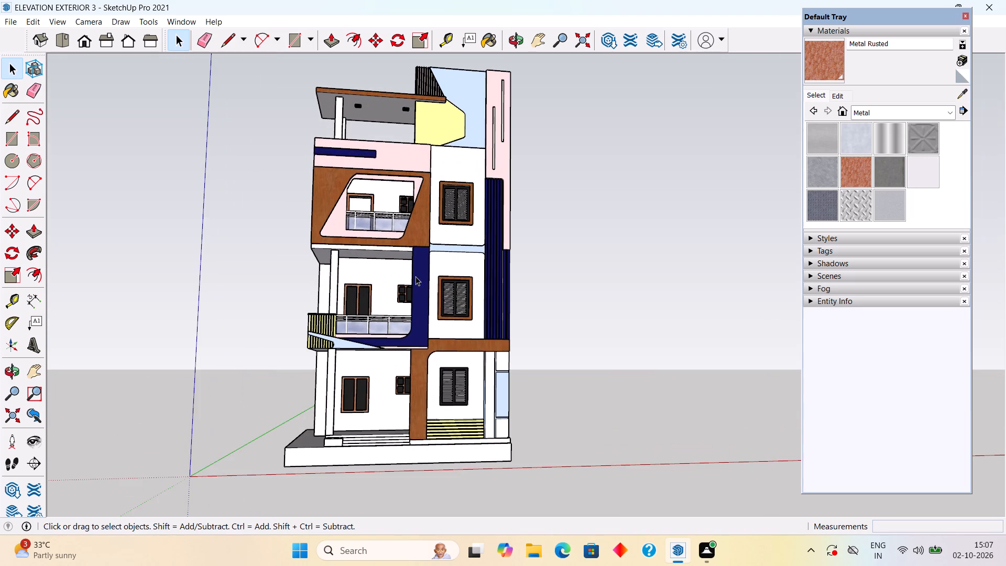
pyautogui.moveTo(421, 275); pyautogui.dragTo(450, 387, button='middle')
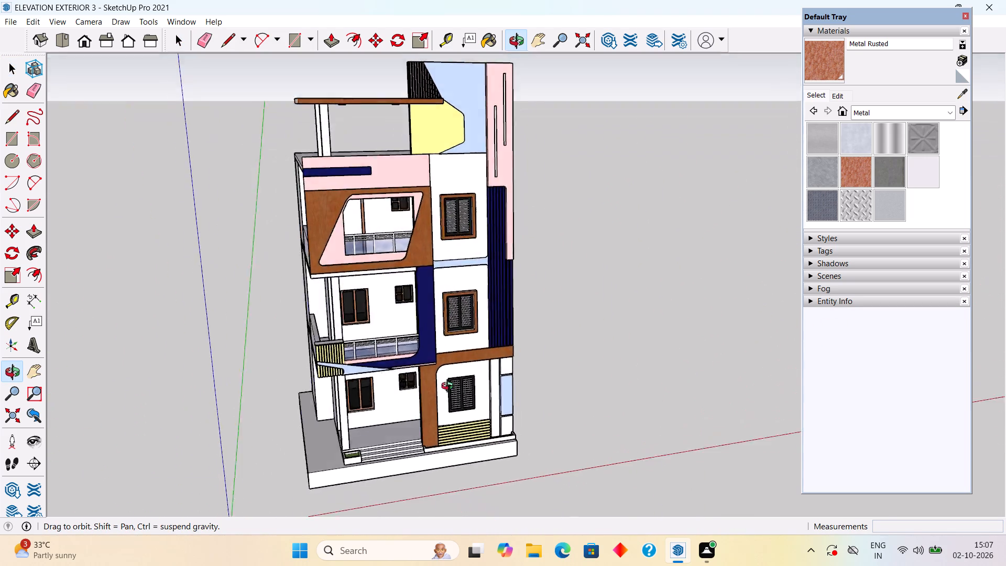
pyautogui.moveTo(450, 387); pyautogui.dragTo(445, 553, button='middle')
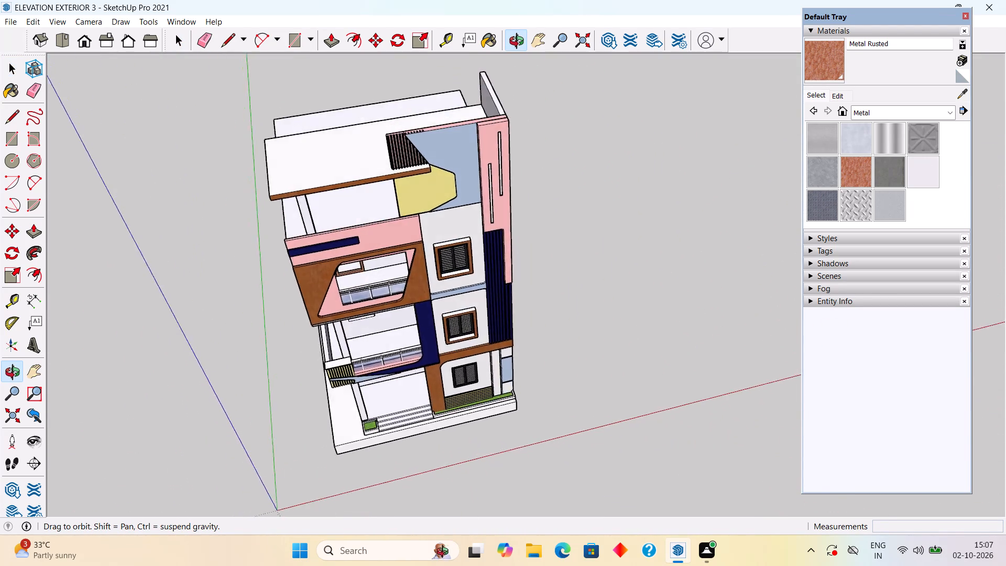
pyautogui.moveTo(445, 553); pyautogui.dragTo(910, 325, button='middle')
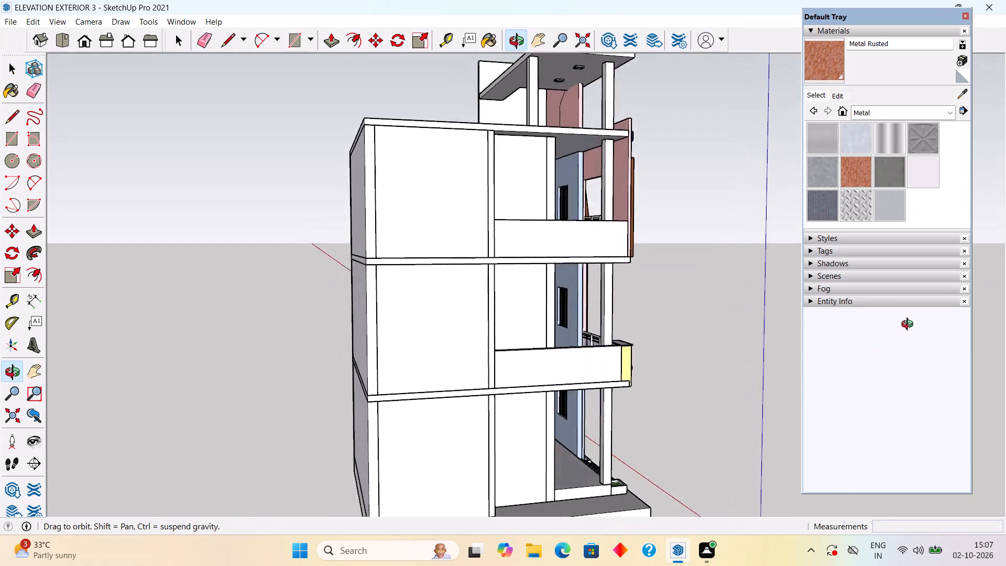
pyautogui.moveTo(910, 325); pyautogui.dragTo(447, 495, button='middle')
pyautogui.moveTo(640, 306); pyautogui.dragTo(296, 360, button='middle')
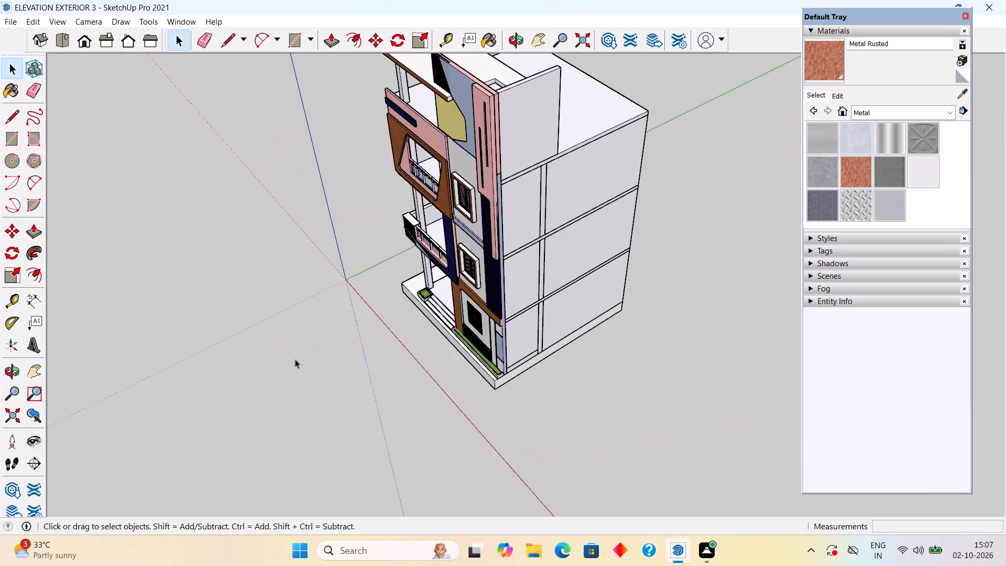
# Push/Pull the inner edge of the top canopy slab 6' 9 3/4" to the side parapet wall, closing the opening behind the pink panel.
pyautogui.moveTo(534, 247); pyautogui.dragTo(358, 387, button='middle')
pyautogui.scroll(5, 539, 167)
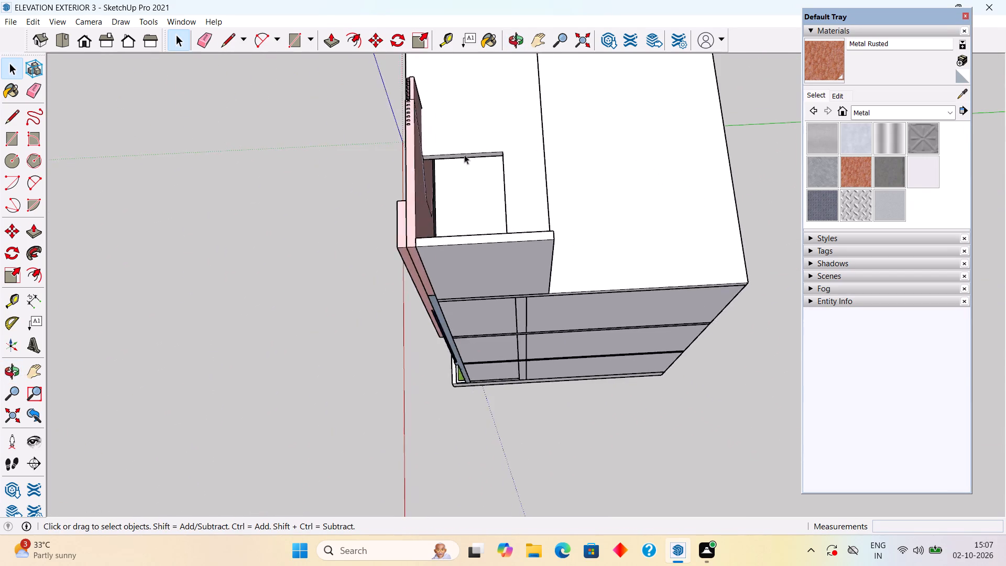
pyautogui.scroll(2, 464, 155)
pyautogui.moveTo(462, 159); pyautogui.dragTo(465, 117, button='middle')
pyautogui.scroll(4, 471, 108)
pyautogui.click(475, 94)
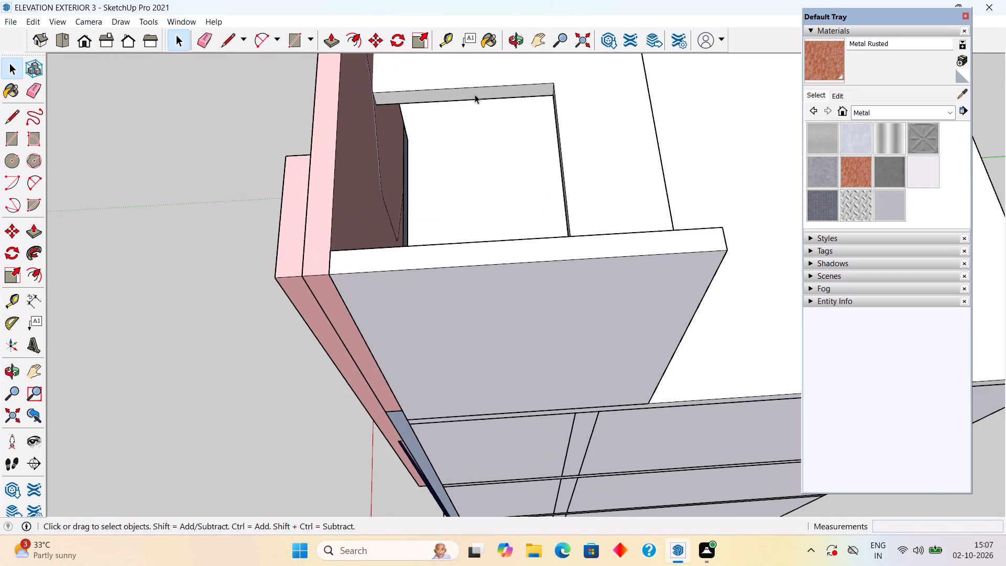
pyautogui.doubleClick(475, 94)
pyautogui.click(475, 94)
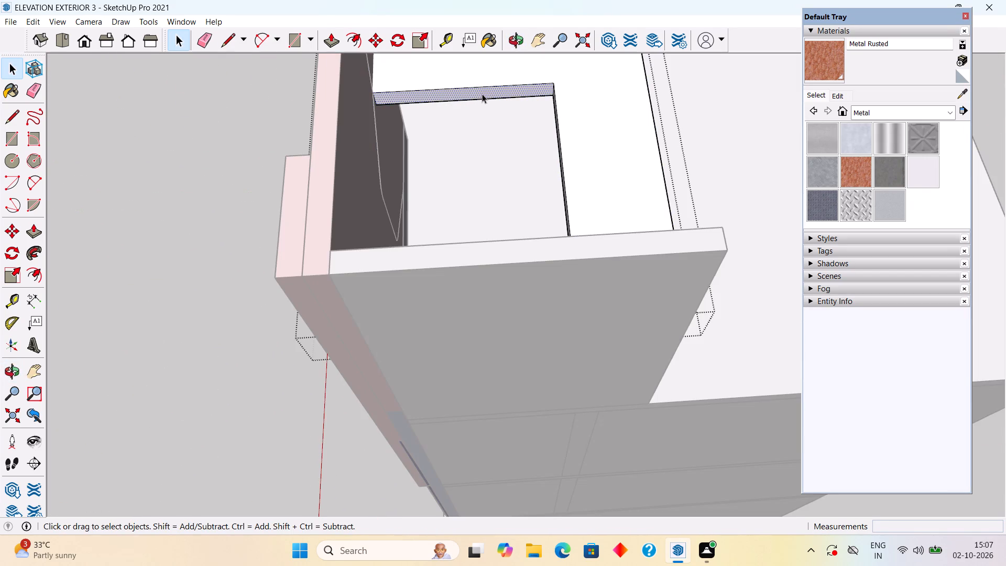
pyautogui.press('p')
pyautogui.click(482, 94)
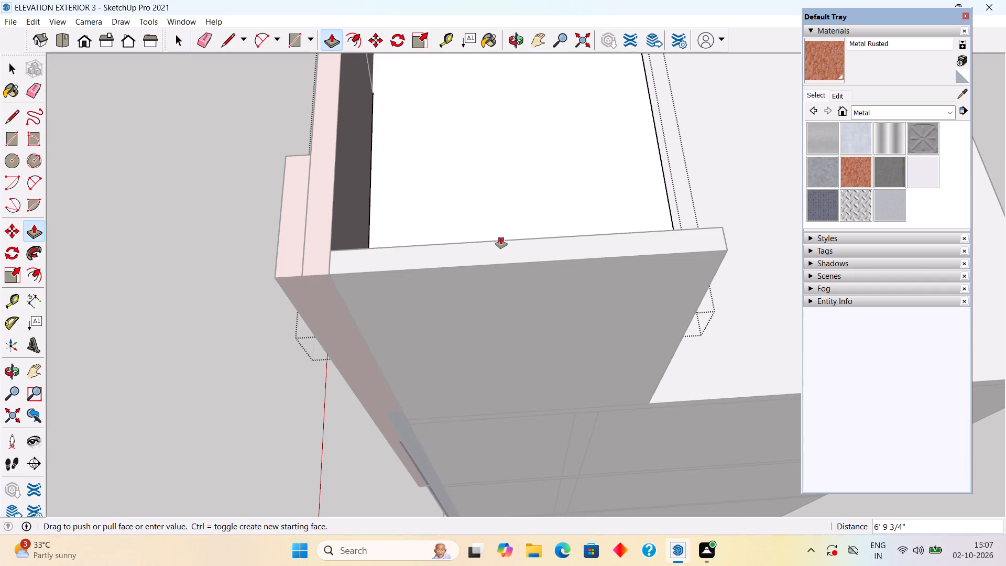
pyautogui.click(501, 237)
pyautogui.moveTo(441, 267); pyautogui.dragTo(542, 223, button='middle')
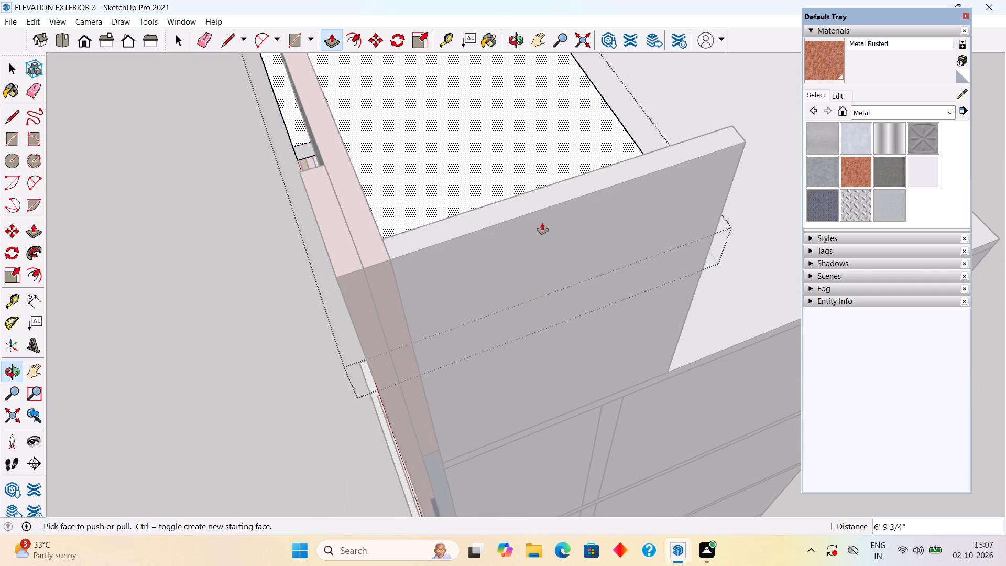
pyautogui.press('space')
pyautogui.moveTo(396, 281); pyautogui.dragTo(537, 193, button='middle')
pyautogui.scroll(-15, 476, 230)
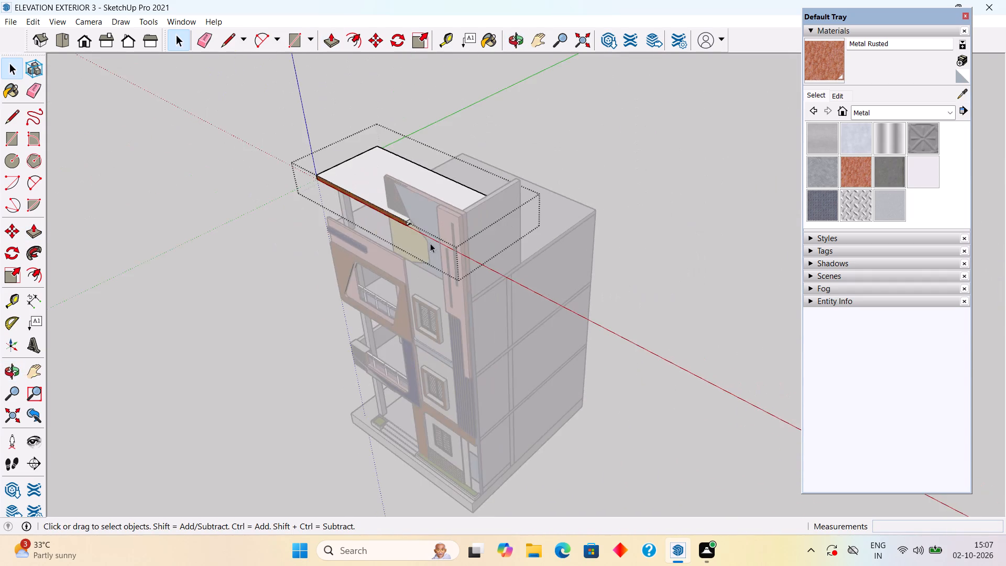
pyautogui.moveTo(516, 242); pyautogui.dragTo(617, 189, button='middle')
pyautogui.click(665, 130)
# Return to a front view of the whole house and save the model.
pyautogui.moveTo(370, 397); pyautogui.dragTo(477, 287, button='middle')
pyautogui.scroll(-7, 471, 295)
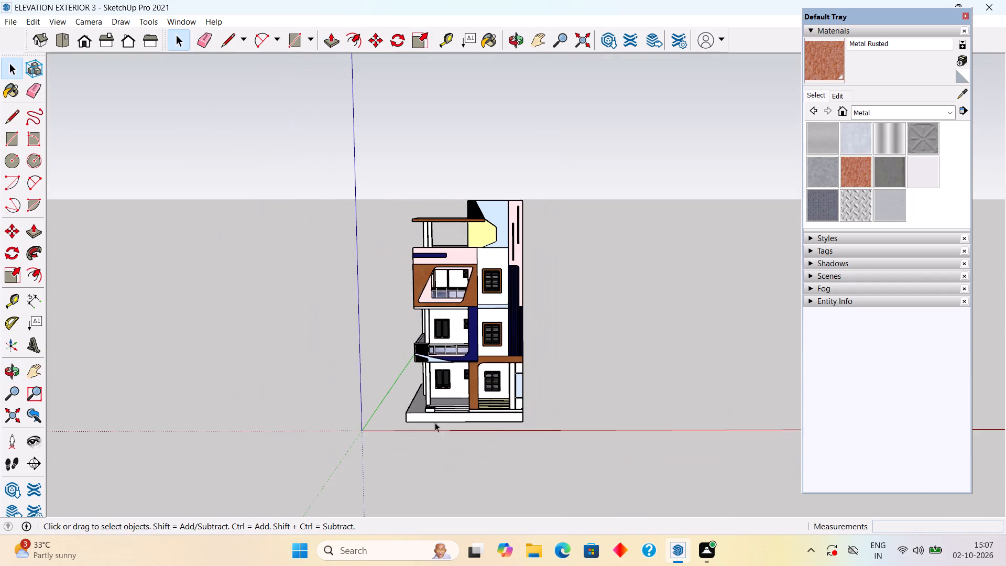
pyautogui.scroll(4, 429, 435)
pyautogui.hotkey('ctrl', 's')
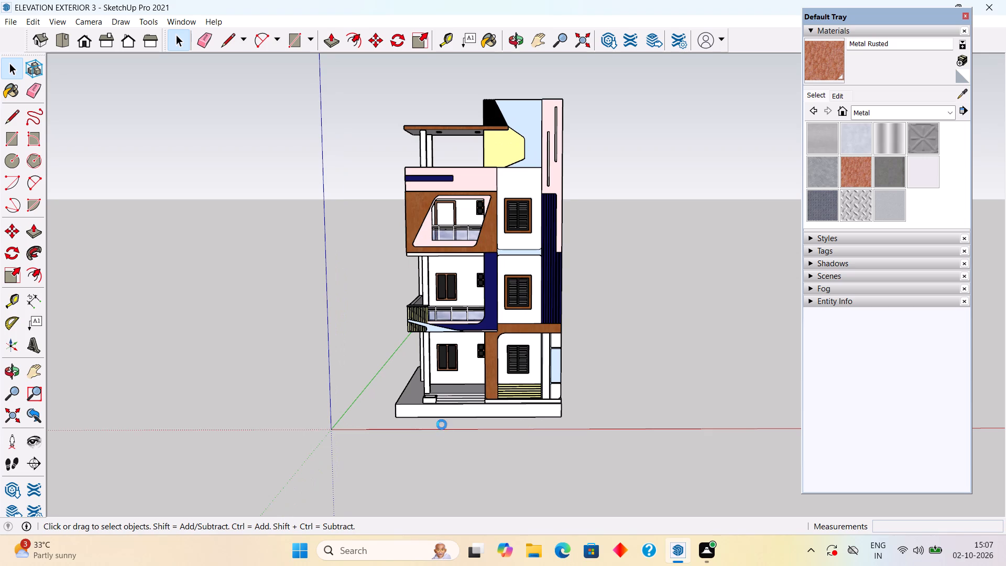
# Examine the front elevation from several angles, including the balconies, canopy underside, window frames and dark blue vertical slats.
pyautogui.scroll(2, 462, 420)
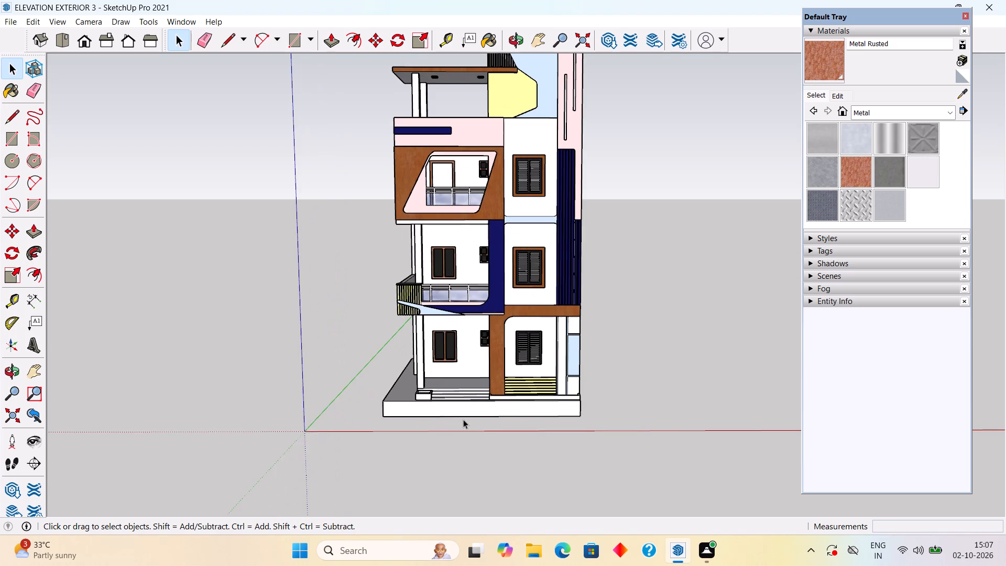
pyautogui.scroll(2, 502, 415)
pyautogui.moveTo(522, 445); pyautogui.dragTo(739, 454, button='middle')
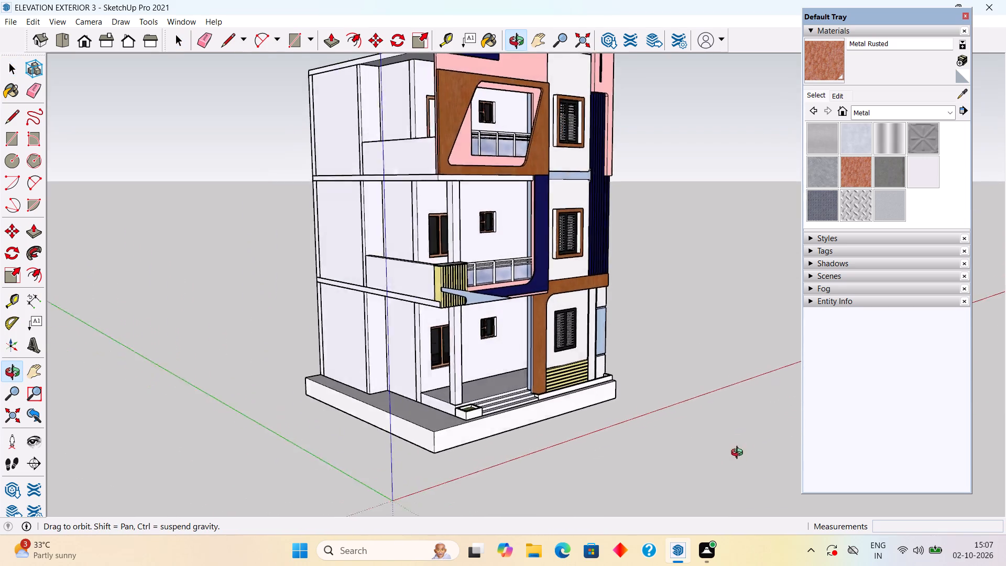
pyautogui.moveTo(739, 454); pyautogui.dragTo(609, 479, button='middle')
pyautogui.scroll(-3, 607, 478)
pyautogui.scroll(-4, 578, 429)
pyautogui.moveTo(447, 380); pyautogui.dragTo(392, 190, button='middle')
pyautogui.scroll(6, 631, 247)
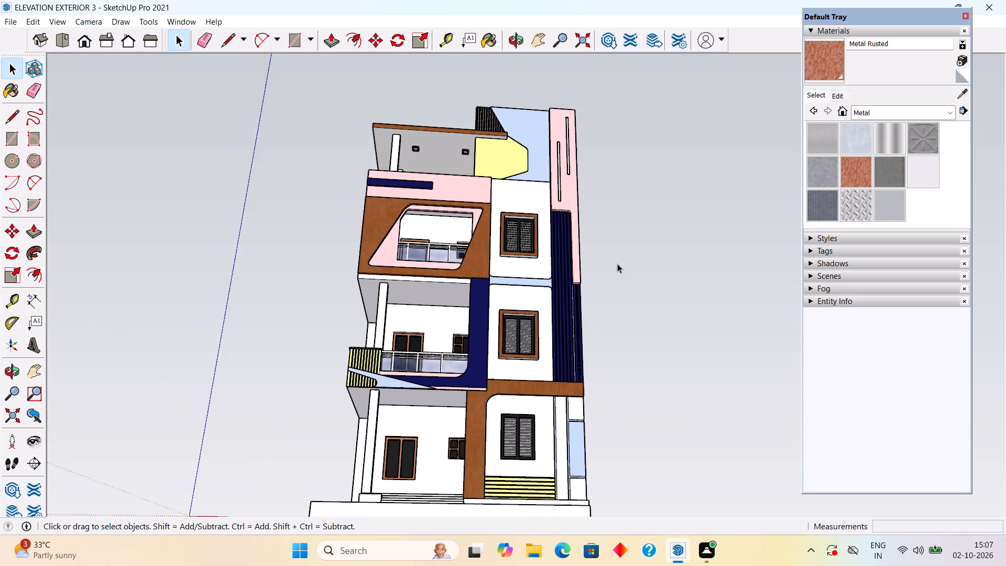
pyautogui.scroll(2, 617, 264)
pyautogui.moveTo(595, 269); pyautogui.dragTo(574, 275, button='middle')
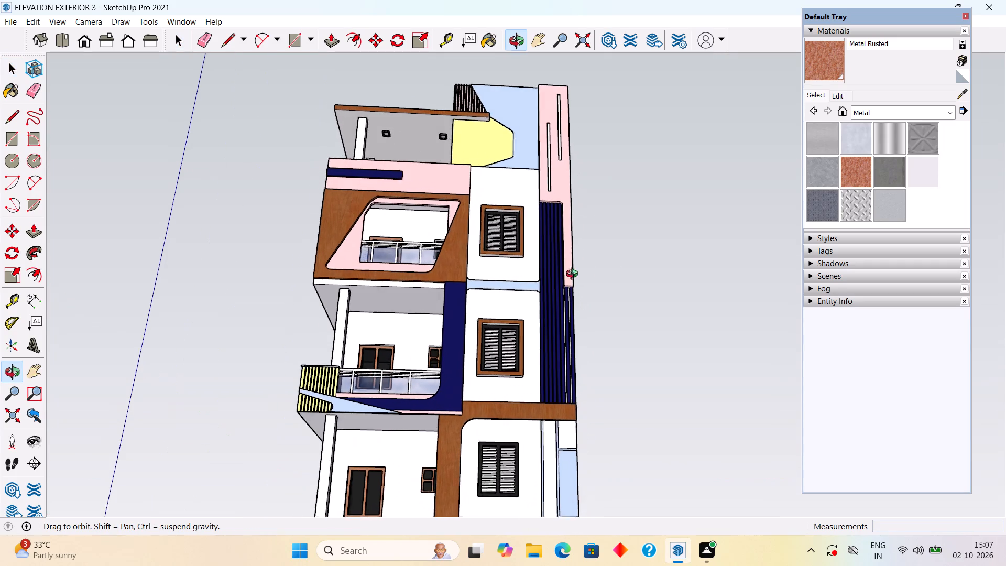
pyautogui.moveTo(574, 275); pyautogui.dragTo(564, 413, button='middle')
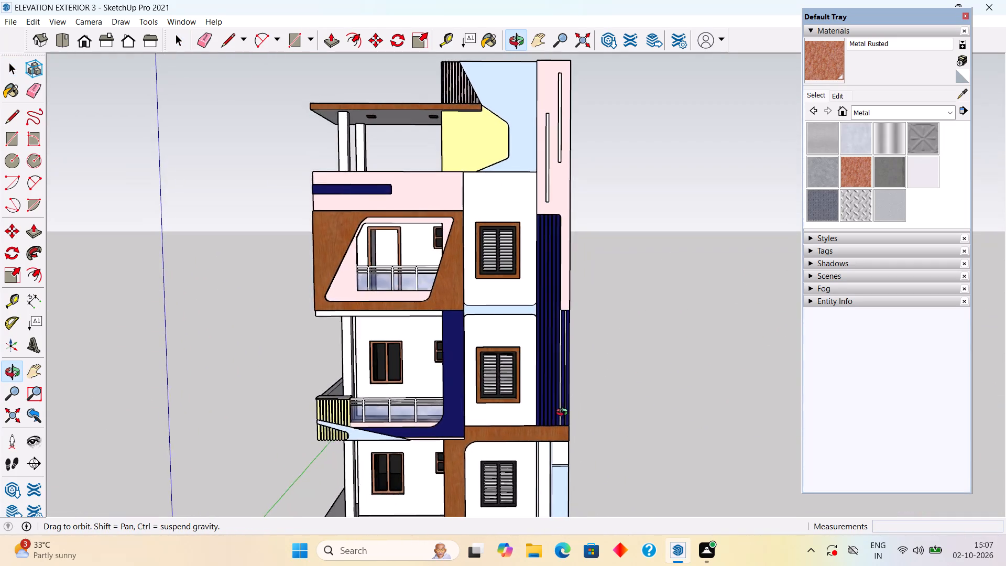
pyautogui.moveTo(564, 413); pyautogui.dragTo(516, 402, button='middle')
pyautogui.scroll(-2, 515, 402)
pyautogui.scroll(-5, 496, 348)
pyautogui.scroll(4, 465, 415)
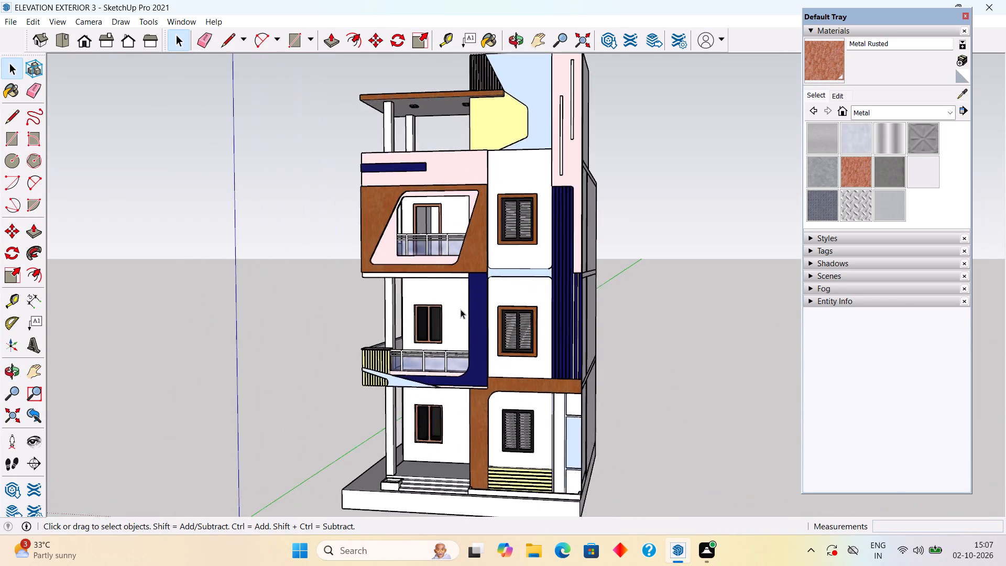
pyautogui.scroll(7, 461, 309)
pyautogui.moveTo(461, 334); pyautogui.dragTo(467, 208, button='middle')
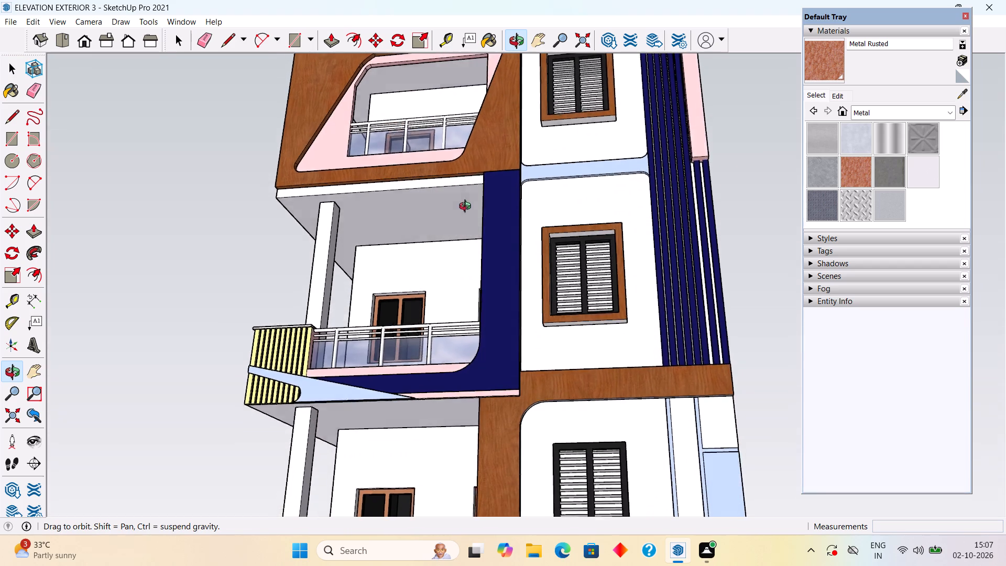
pyautogui.moveTo(467, 208); pyautogui.dragTo(461, 224, button='middle')
pyautogui.scroll(2, 532, 397)
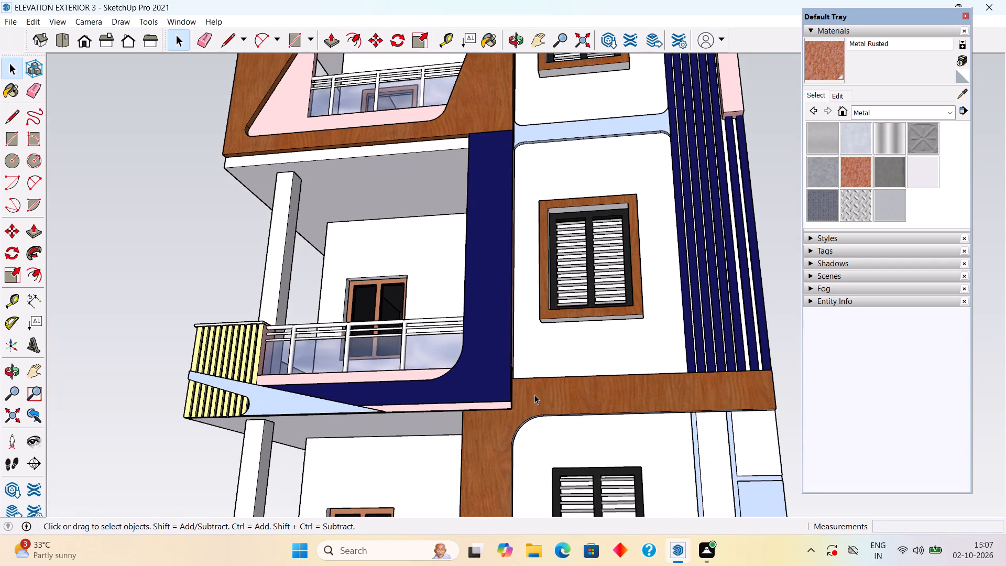
pyautogui.moveTo(481, 379); pyautogui.dragTo(227, 398, button='middle')
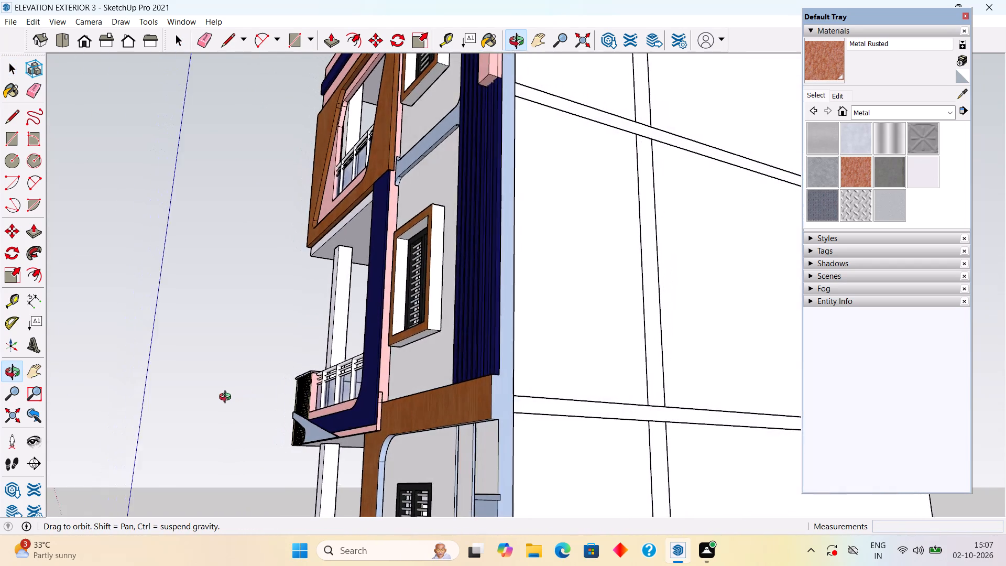
pyautogui.moveTo(227, 398); pyautogui.dragTo(414, 347, button='middle')
pyautogui.scroll(-1, 414, 347)
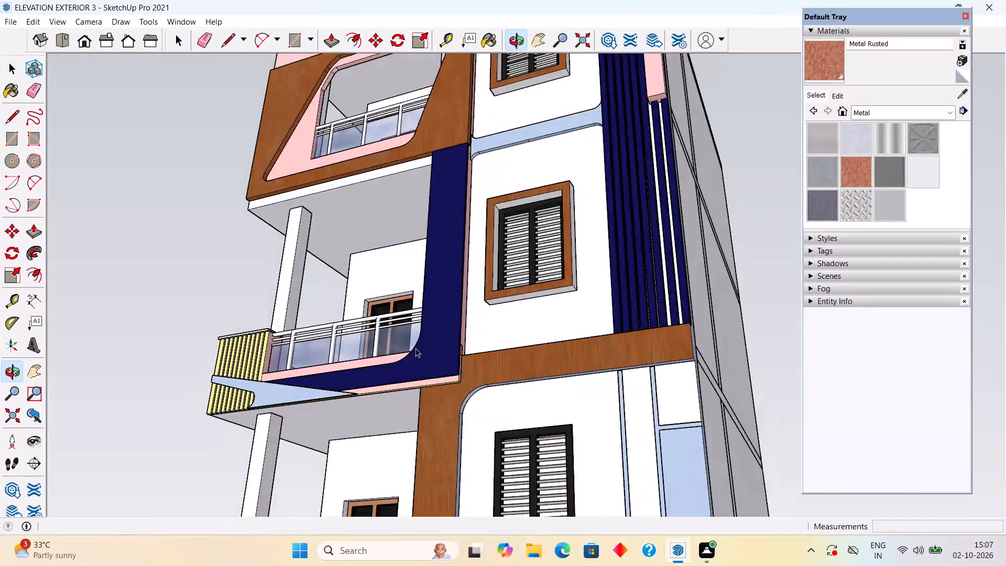
pyautogui.scroll(-1, 415, 348)
pyautogui.scroll(-9, 425, 302)
pyautogui.moveTo(472, 345); pyautogui.dragTo(584, 428, button='middle')
pyautogui.scroll(-4, 581, 414)
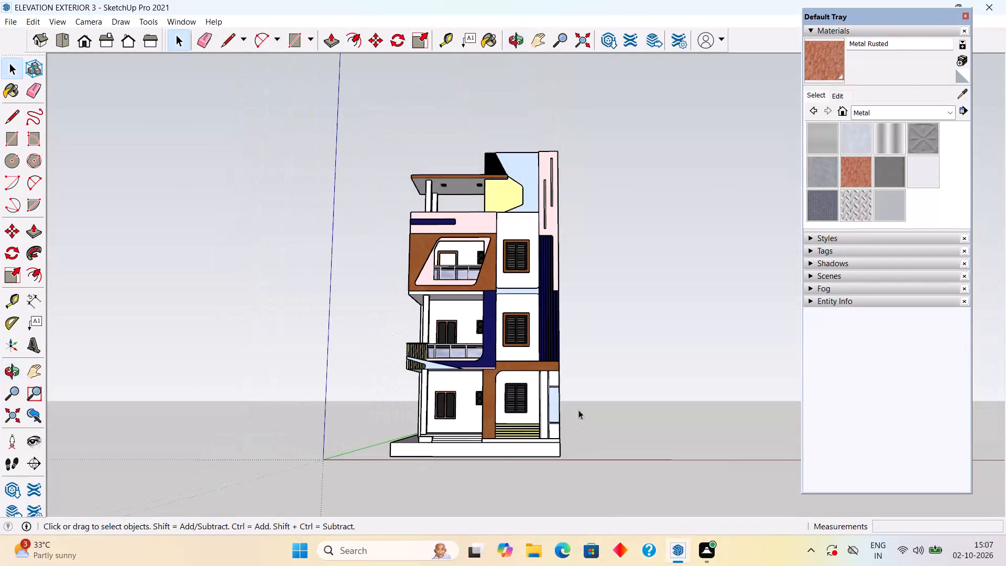
pyautogui.scroll(3, 459, 369)
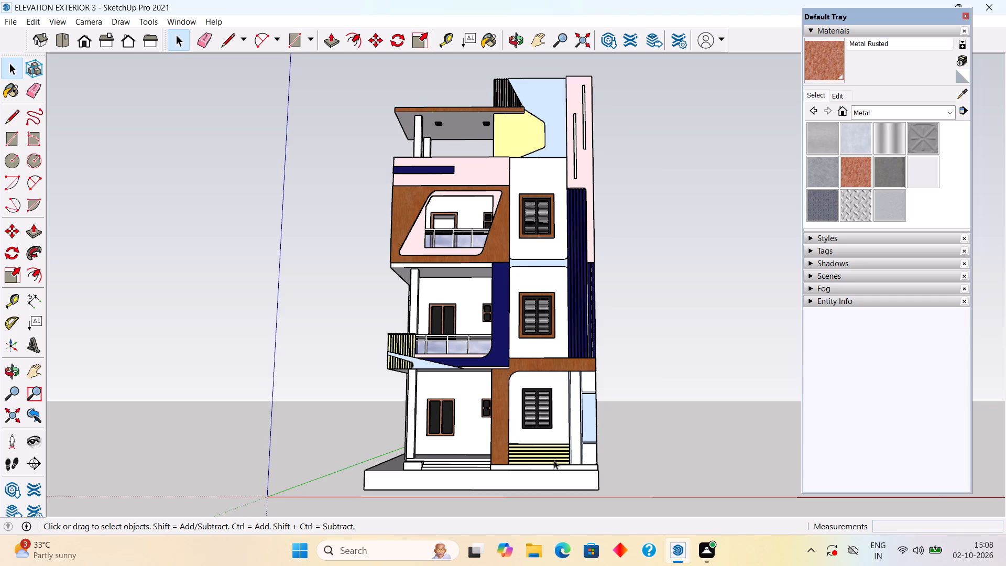
# Paint the pale yellow panel on the top storey and the horizontal slats at ground level with Color E05 yellow.
pyautogui.click(906, 111)
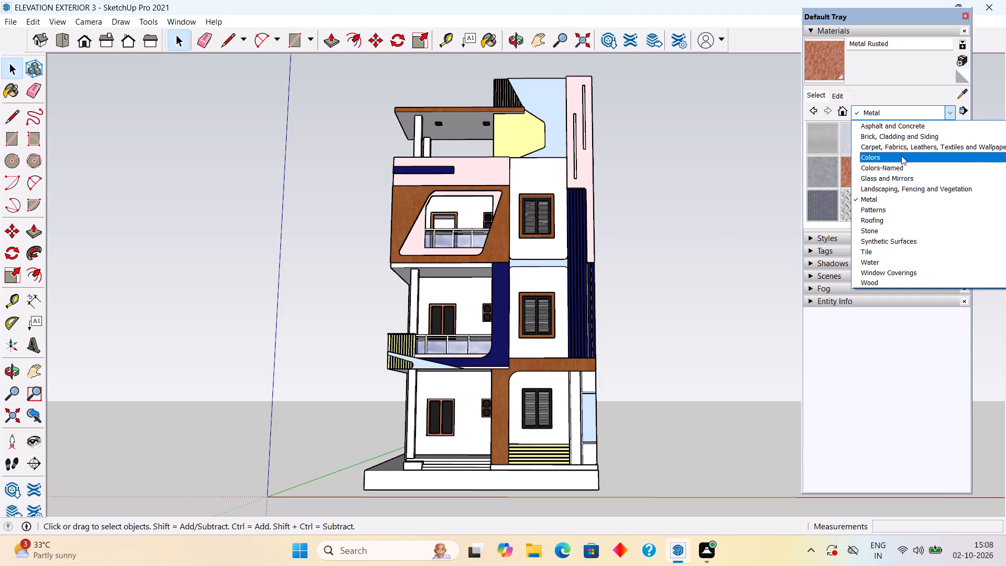
pyautogui.click(901, 156)
pyautogui.scroll(-4, 887, 176)
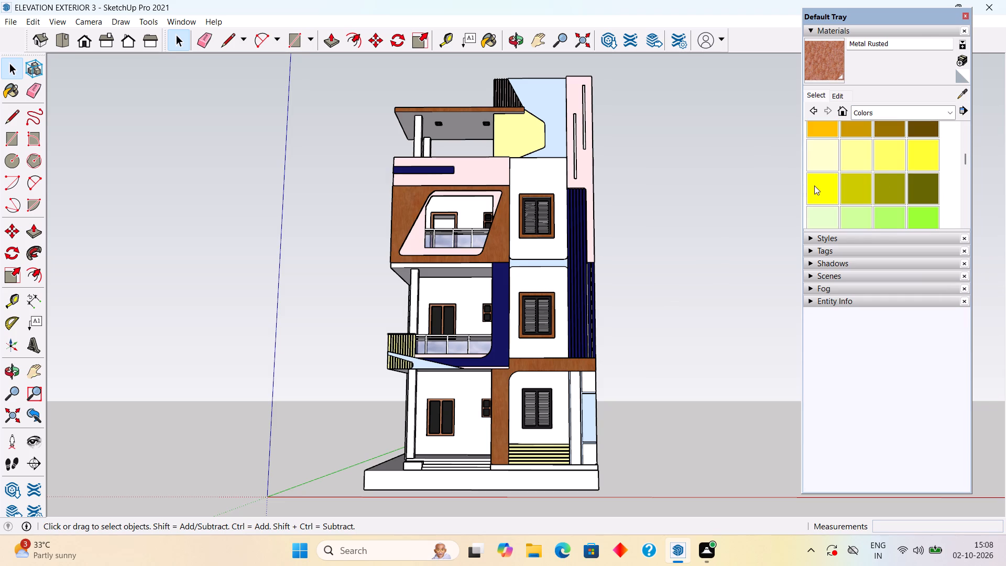
pyautogui.click(817, 185)
pyautogui.click(529, 137)
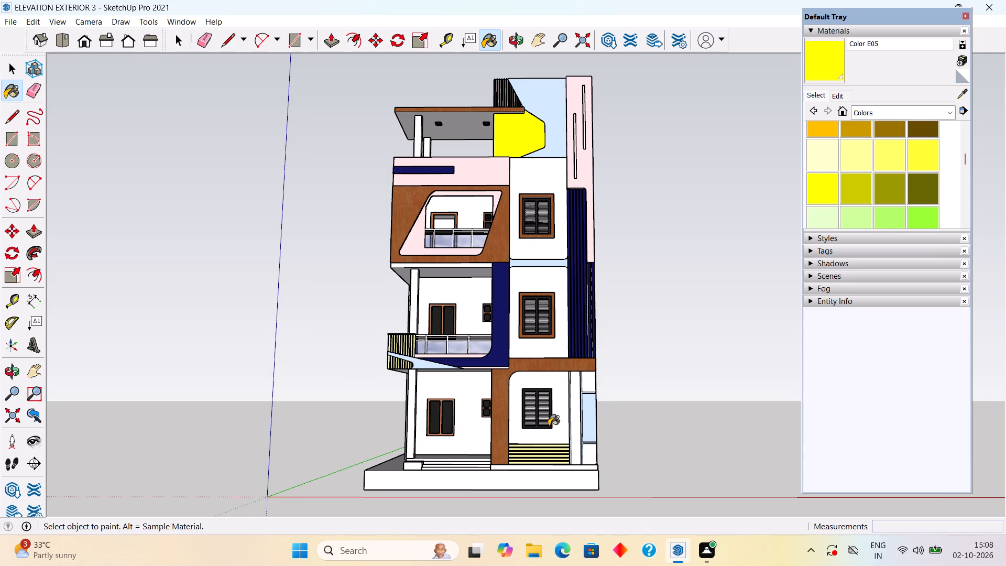
pyautogui.click(539, 456)
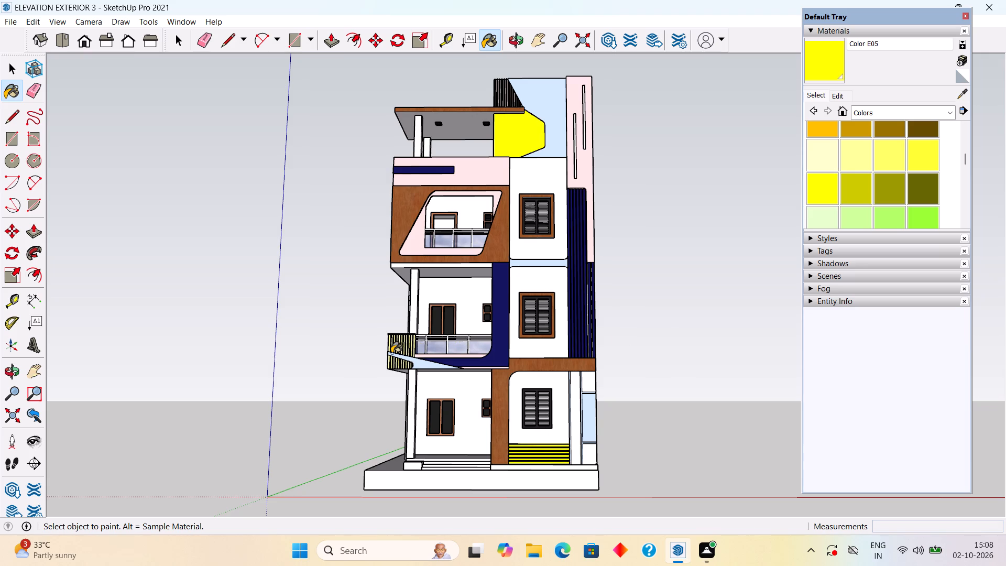
# Inside the first-floor balcony group, select the pale yellow vertical slats without the pink faces and paint them with Color E05 yellow.
pyautogui.scroll(3, 391, 353)
pyautogui.press('space')
pyautogui.tripleClick(418, 344)
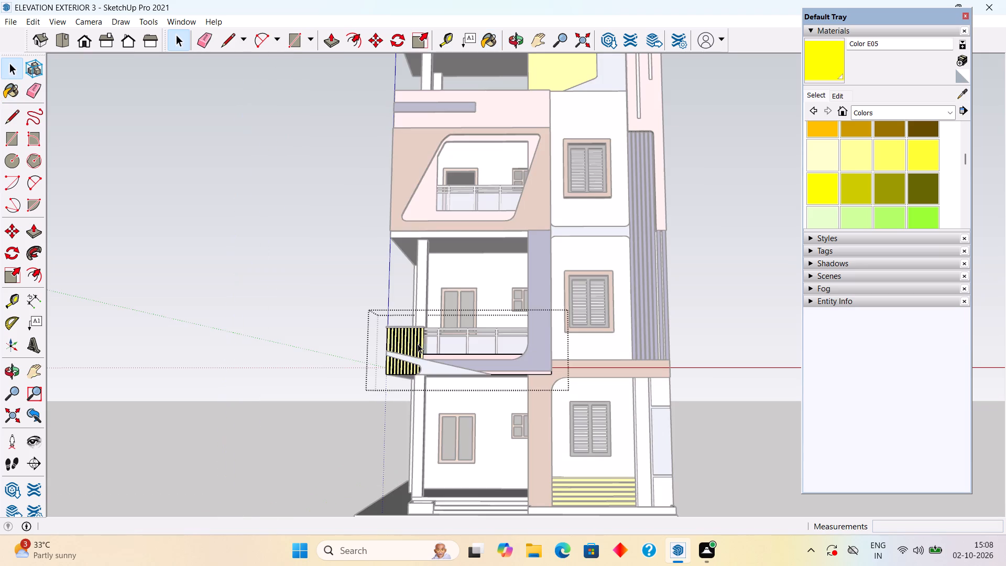
pyautogui.moveTo(482, 293); pyautogui.dragTo(478, 418, button='middle')
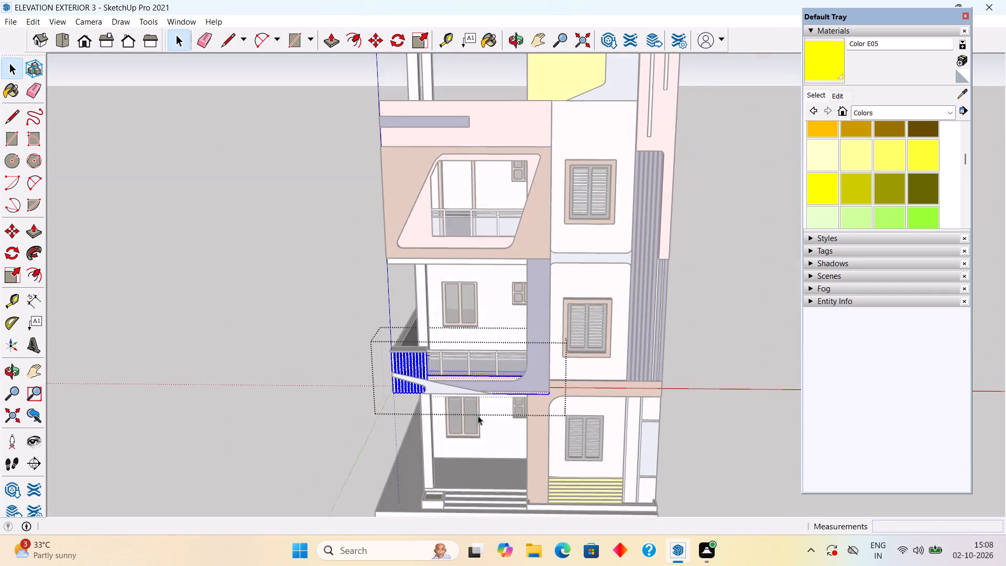
pyautogui.scroll(9, 477, 399)
pyautogui.scroll(3, 462, 353)
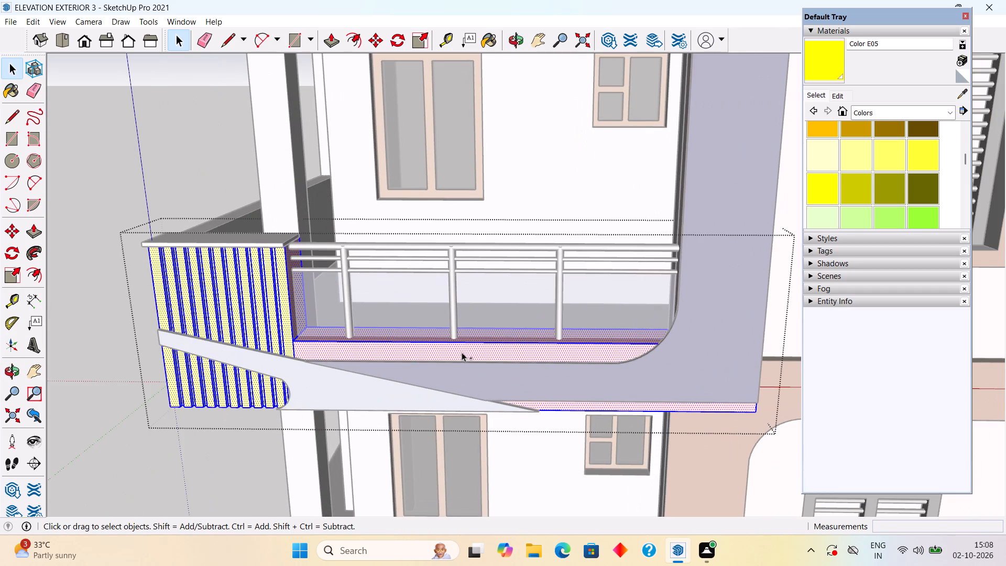
pyautogui.keyDown('ctrl'); pyautogui.click(462, 352); pyautogui.keyUp('ctrl')
pyautogui.keyDown('shift'); pyautogui.click(472, 351); pyautogui.keyUp('shift')
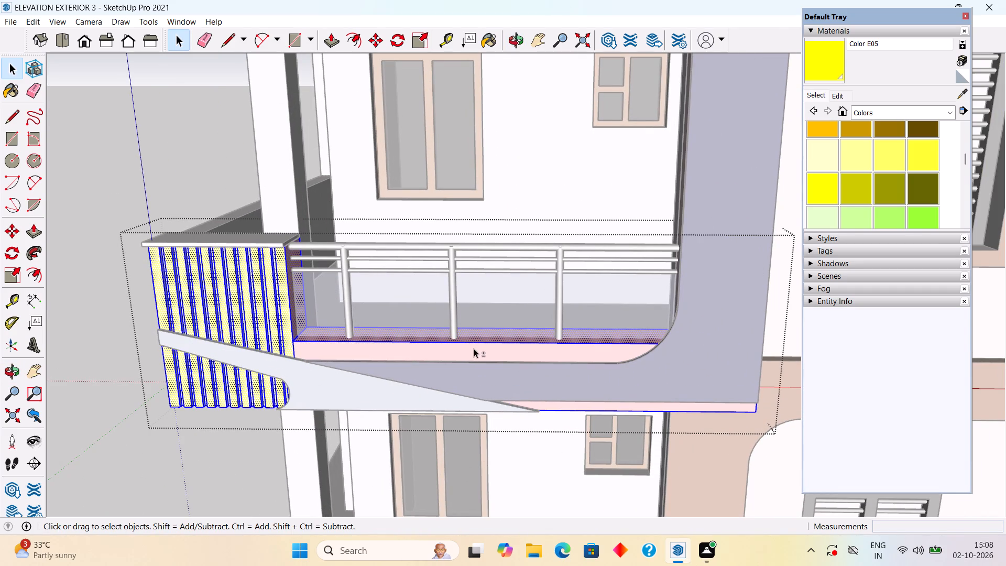
pyautogui.keyDown('shift'); pyautogui.click(478, 336); pyautogui.keyUp('shift')
pyautogui.keyDown('shift'); pyautogui.moveTo(659, 384); pyautogui.dragTo(349, 397, button='middle'); pyautogui.keyUp('shift')
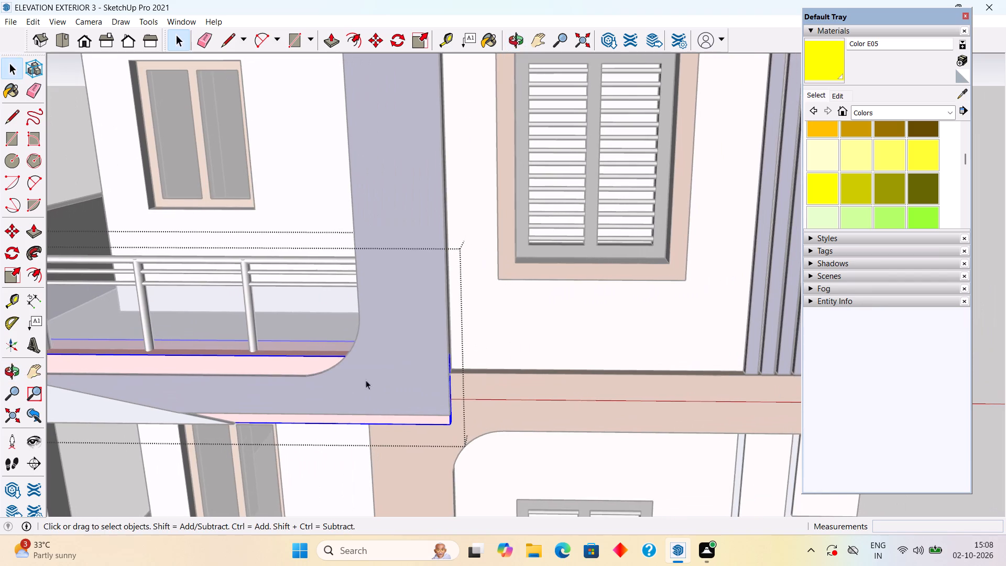
pyautogui.moveTo(390, 384); pyautogui.dragTo(175, 441, button='middle')
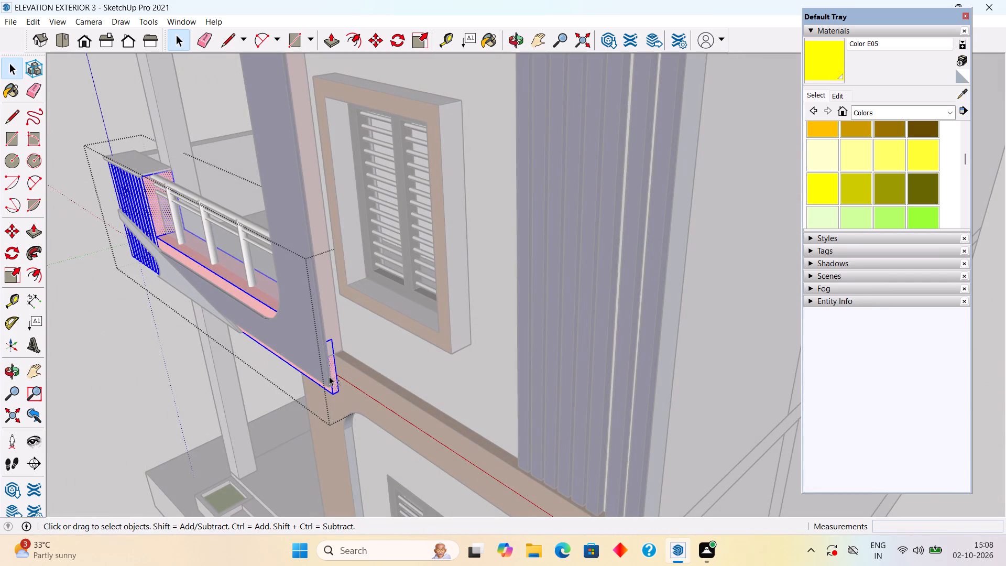
pyautogui.keyDown('shift'); pyautogui.click(336, 378); pyautogui.keyUp('shift')
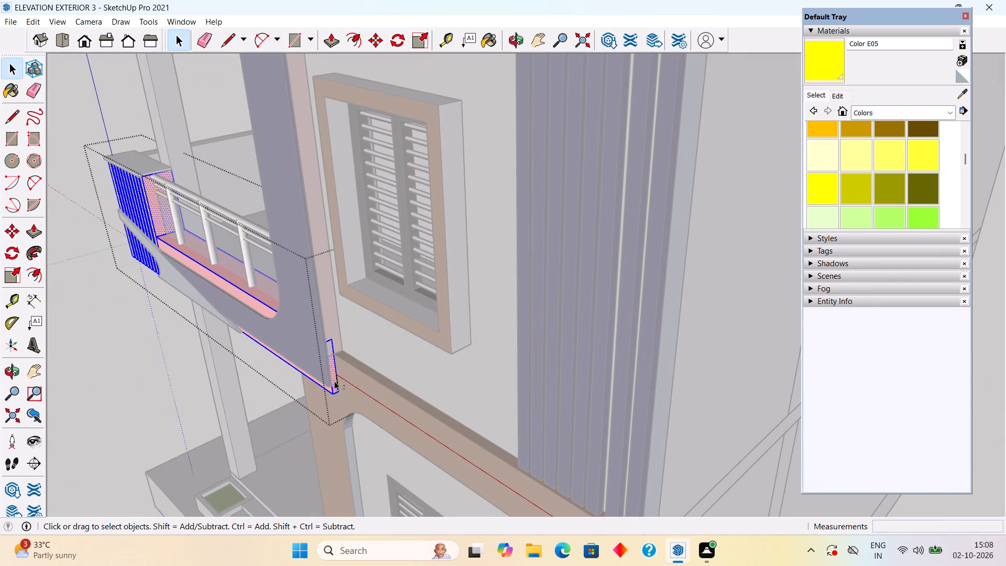
pyautogui.keyDown('shift'); pyautogui.click(335, 384); pyautogui.keyUp('shift')
pyautogui.keyDown('shift'); pyautogui.scroll(1, 337, 385); pyautogui.keyUp('shift')
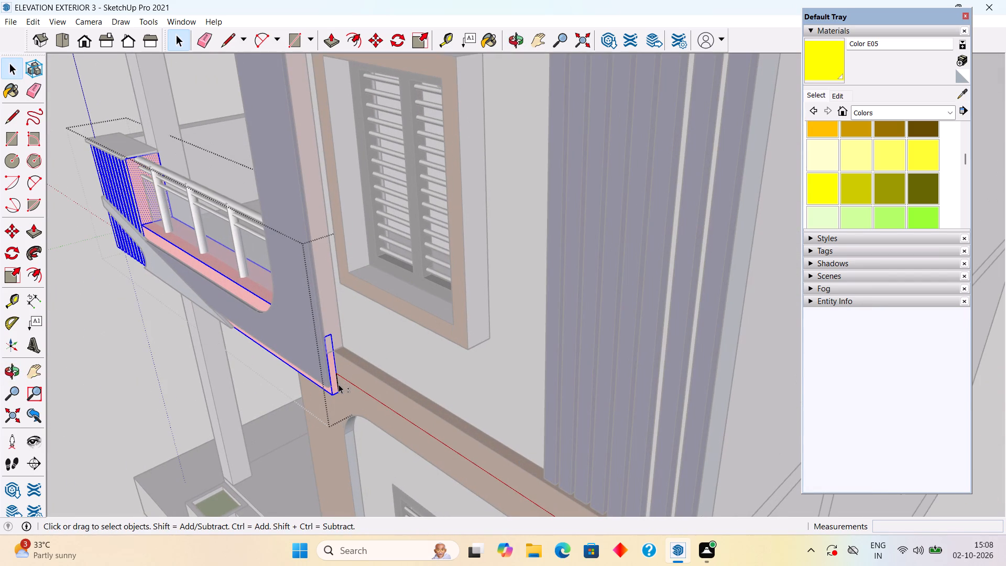
pyautogui.keyDown('shift'); pyautogui.click(338, 386); pyautogui.keyUp('shift')
pyautogui.keyDown('shift'); pyautogui.scroll(-6, 243, 346); pyautogui.keyUp('shift')
pyautogui.keyDown('shift'); pyautogui.moveTo(236, 339); pyautogui.dragTo(432, 359, button='middle'); pyautogui.keyUp('shift')
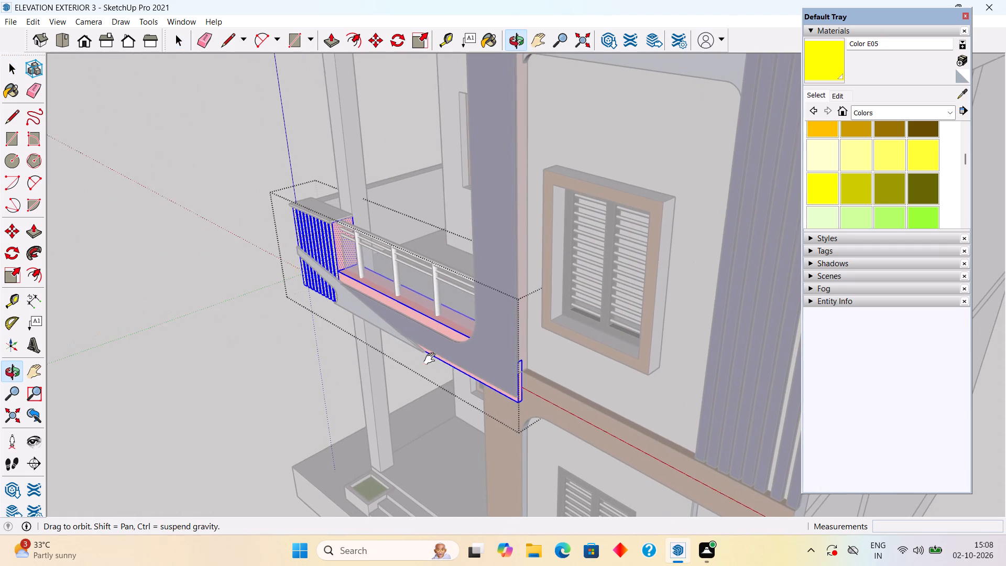
pyautogui.keyDown('shift'); pyautogui.moveTo(432, 359); pyautogui.dragTo(432, 359, button='middle'); pyautogui.keyUp('shift')
pyautogui.keyDown('shift'); pyautogui.click(344, 254); pyautogui.keyUp('shift')
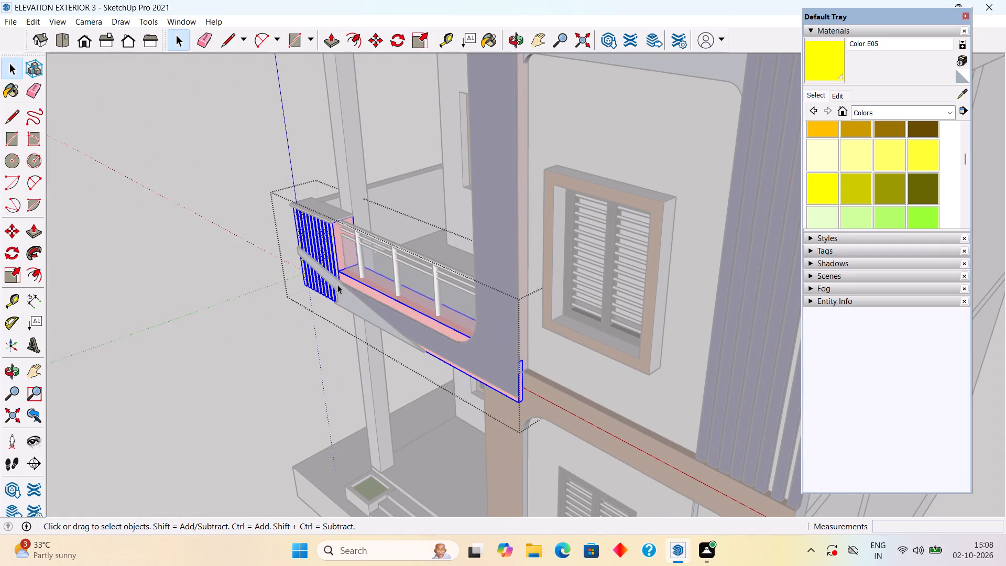
pyautogui.click(838, 56)
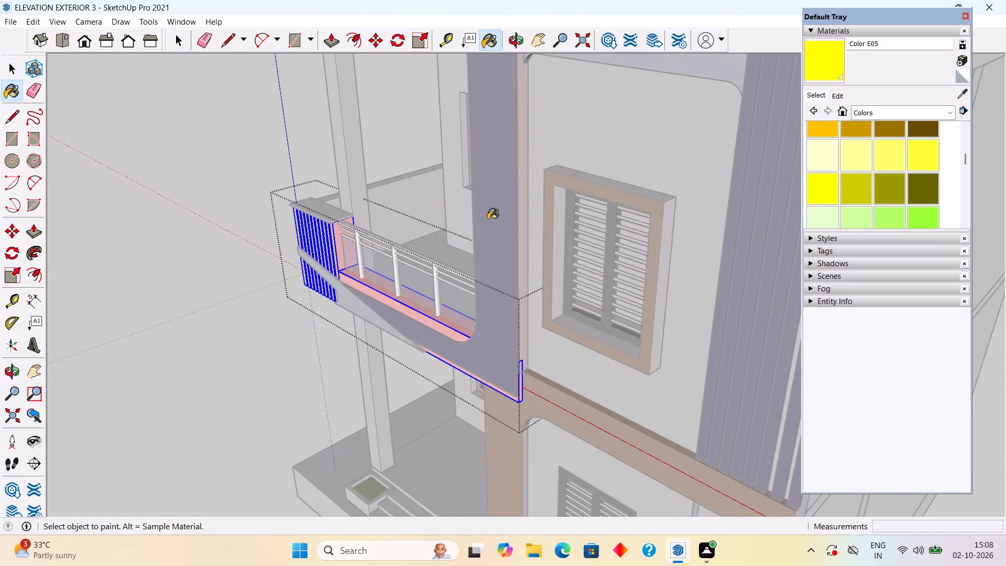
pyautogui.click(316, 249)
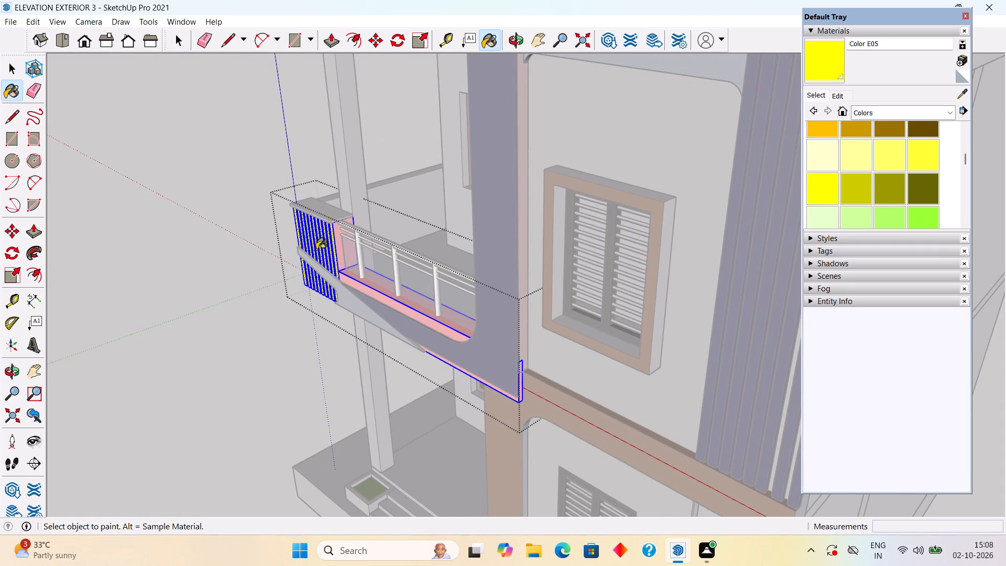
pyautogui.press('space')
pyautogui.moveTo(293, 365); pyautogui.dragTo(450, 339, button='middle')
pyautogui.scroll(-3, 379, 360)
pyautogui.scroll(-4, 545, 306)
pyautogui.moveTo(460, 456); pyautogui.dragTo(512, 405, button='middle')
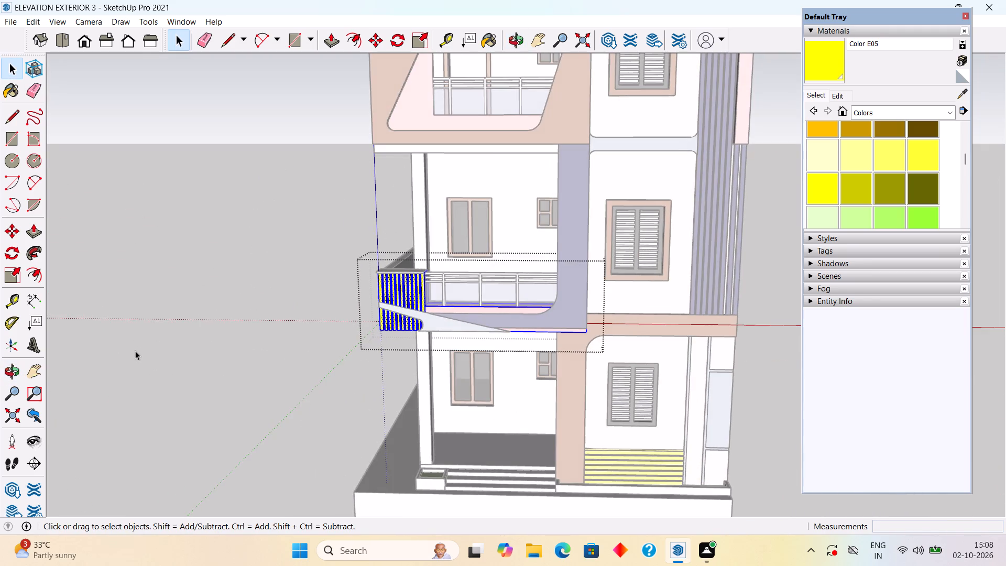
pyautogui.click(131, 344)
# Examine the whole house from the front to check the bright yellow accents on the elevation.
pyautogui.scroll(-7, 259, 344)
pyautogui.scroll(-3, 369, 448)
pyautogui.moveTo(389, 443); pyautogui.dragTo(402, 428, button='middle')
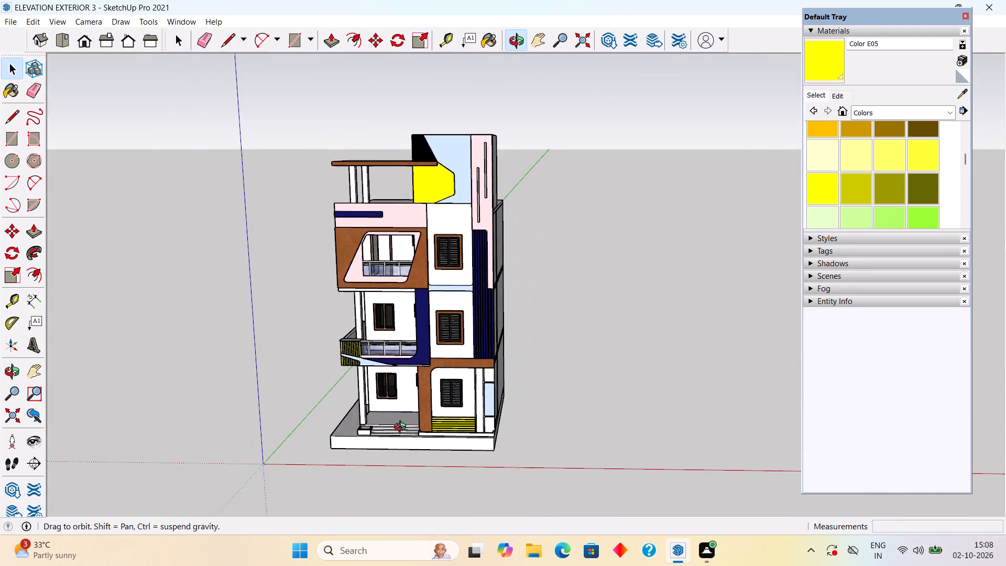
pyautogui.moveTo(402, 428); pyautogui.dragTo(537, 385, button='middle')
pyautogui.moveTo(450, 391); pyautogui.dragTo(360, 374, button='middle')
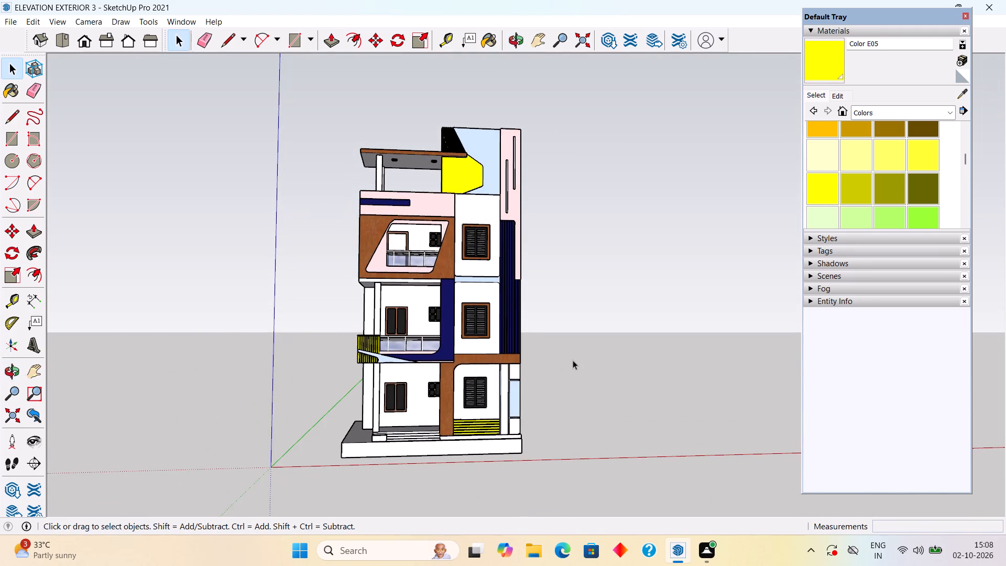
pyautogui.scroll(1, 576, 358)
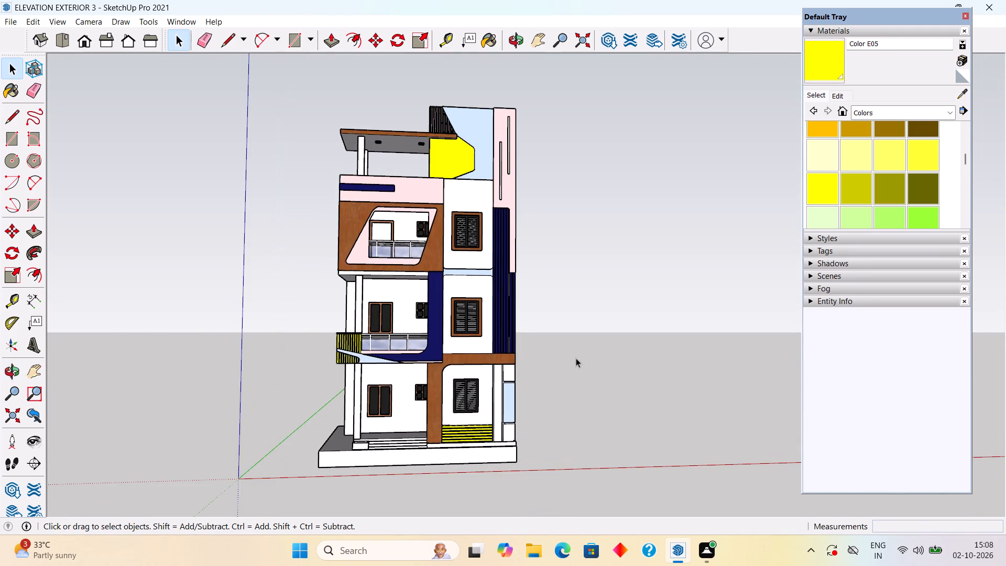
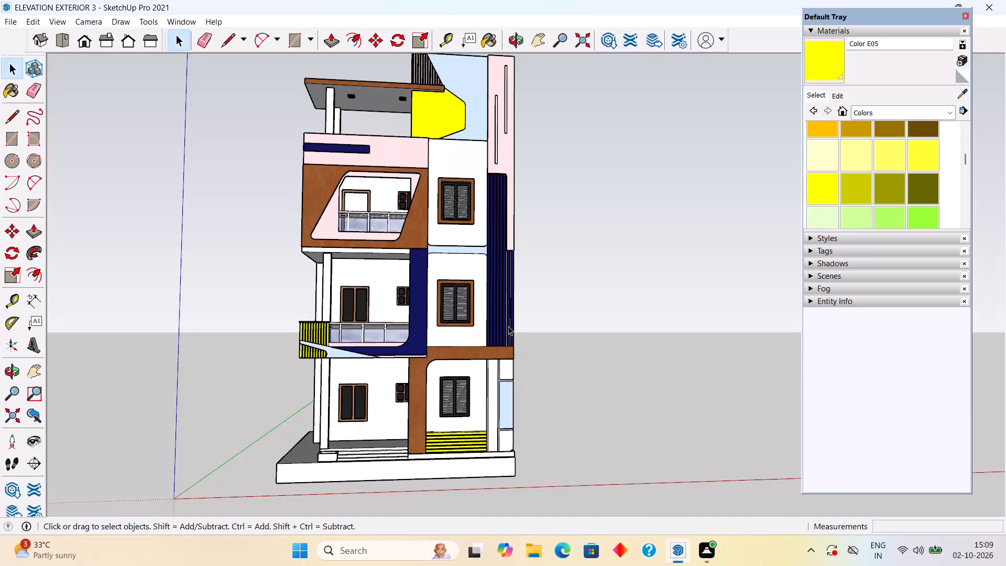
# Examine the building's front and side elevations, including the dark-blue vertical strips beside the windows.
pyautogui.moveTo(510, 327); pyautogui.dragTo(333, 420, button='middle')
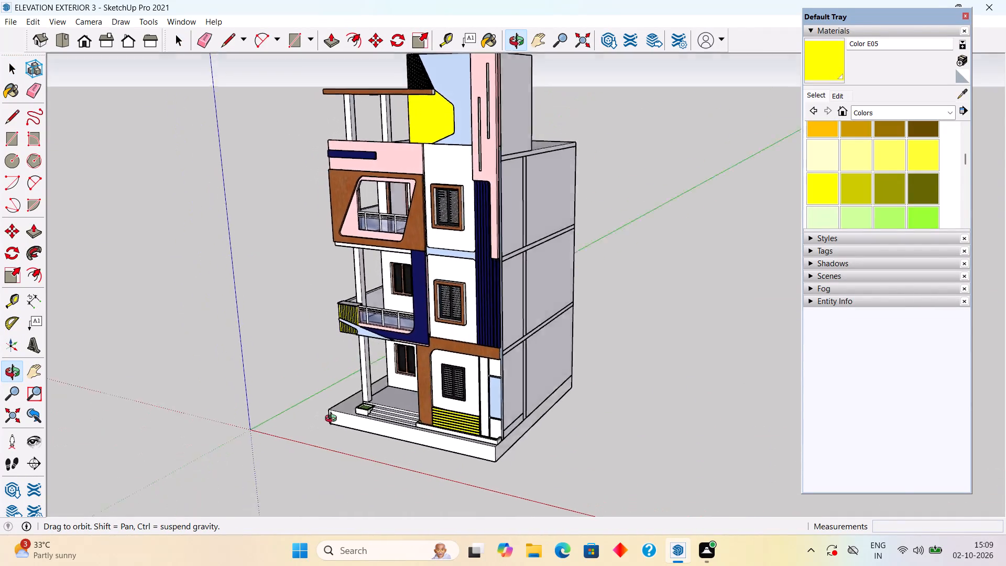
pyautogui.moveTo(333, 420); pyautogui.dragTo(603, 404, button='middle')
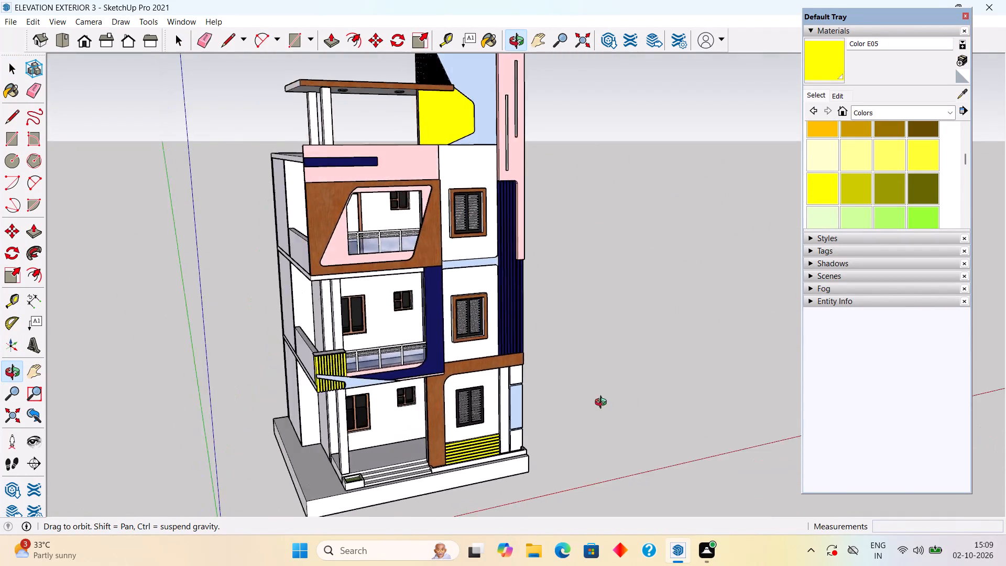
pyautogui.moveTo(603, 404); pyautogui.dragTo(606, 398, button='middle')
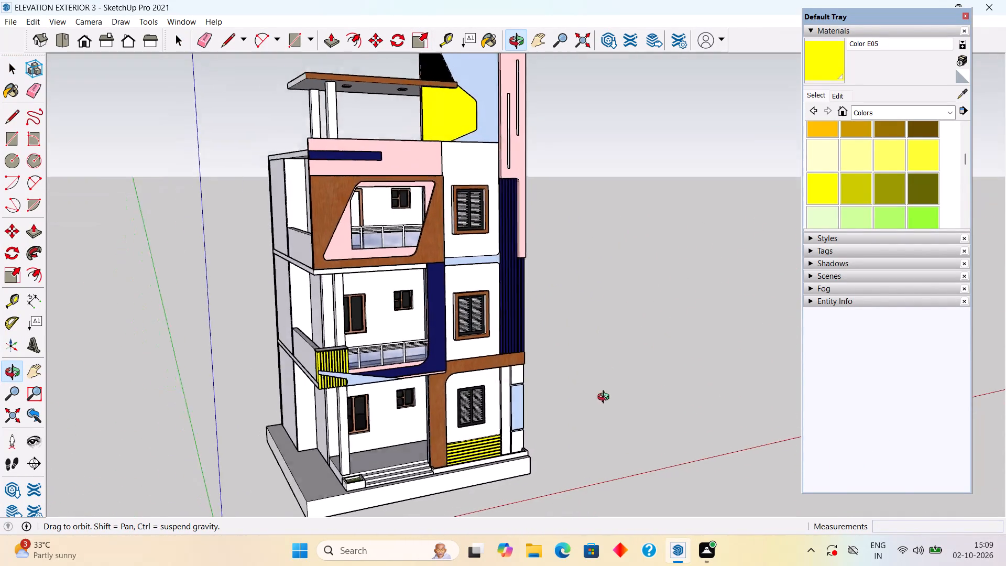
pyautogui.moveTo(606, 398); pyautogui.dragTo(581, 436, button='middle')
pyautogui.scroll(-2, 577, 436)
pyautogui.moveTo(482, 387); pyautogui.dragTo(410, 281, button='middle')
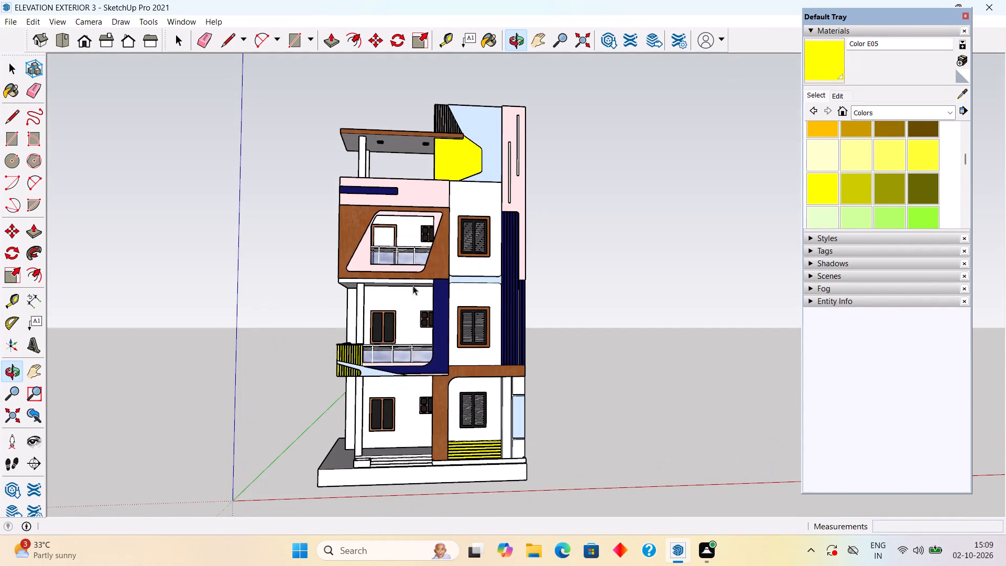
pyautogui.scroll(3, 446, 334)
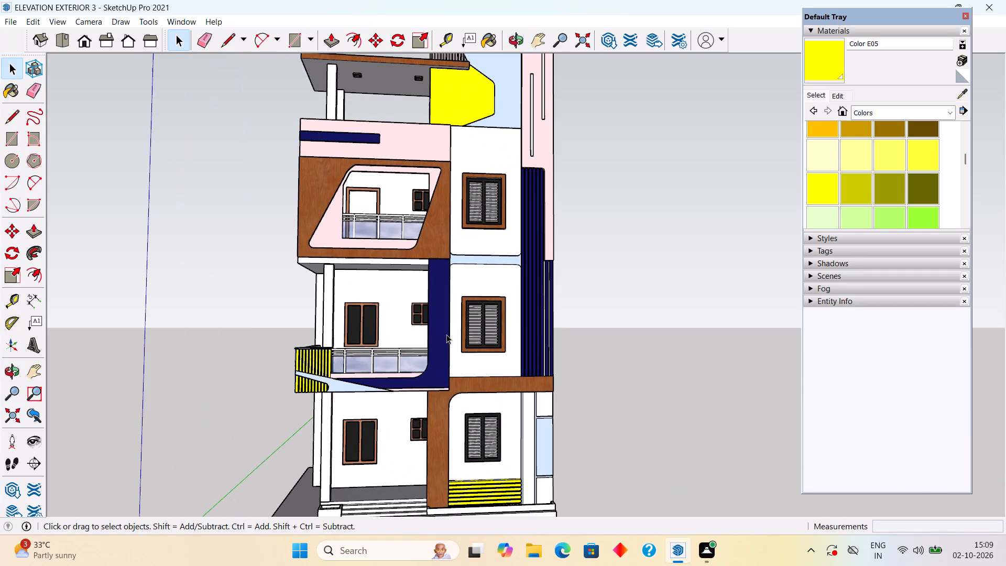
pyautogui.scroll(1, 446, 334)
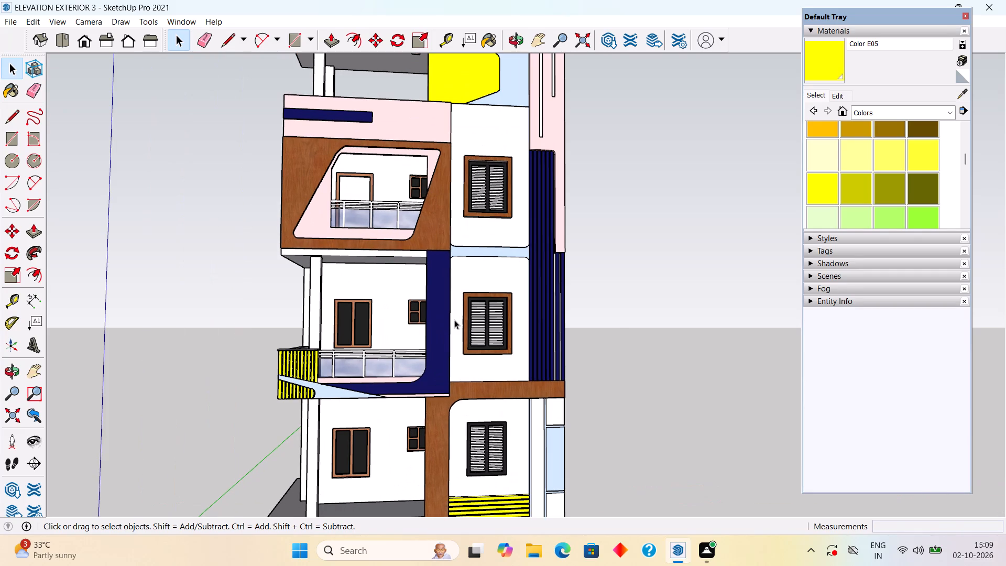
pyautogui.scroll(4, 454, 319)
pyautogui.scroll(-8, 454, 318)
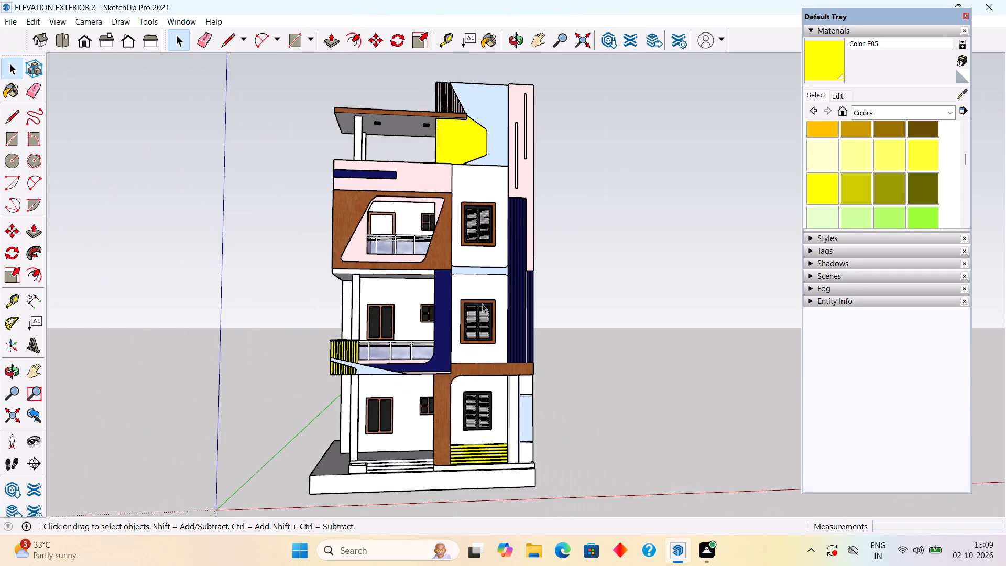
pyautogui.scroll(2, 574, 192)
pyautogui.scroll(-2, 575, 191)
pyautogui.moveTo(576, 202); pyautogui.dragTo(577, 205, button='middle')
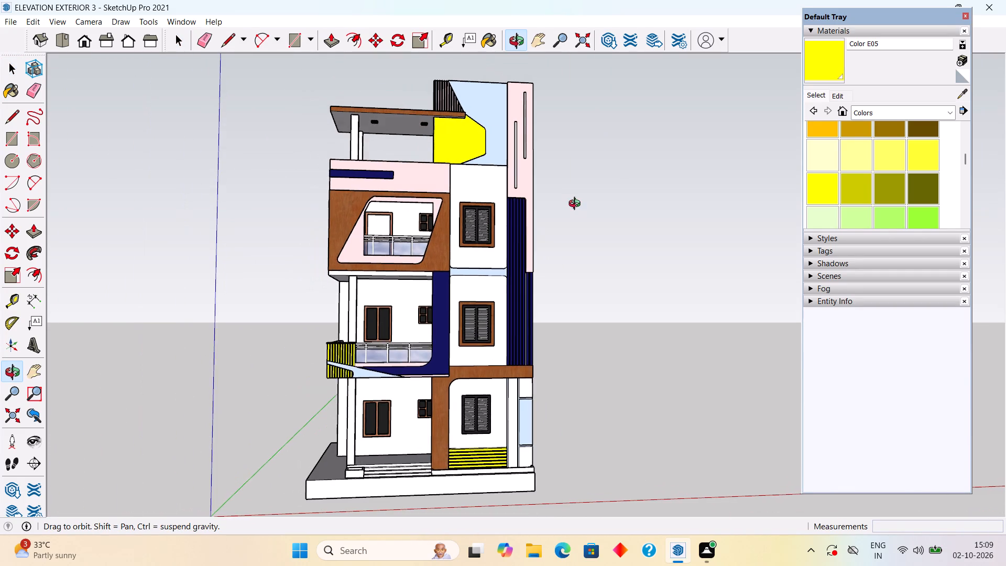
pyautogui.moveTo(577, 205); pyautogui.dragTo(539, 252, button='middle')
# Push/Pull the inner side face of the inner short dark-blue strip below the pink column outward by about 1/4".
pyautogui.scroll(6, 522, 324)
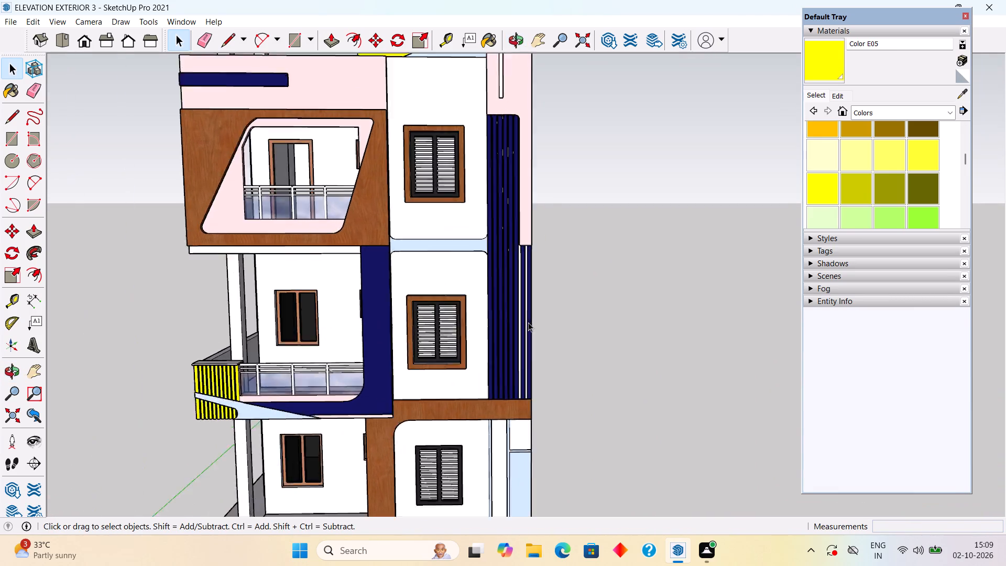
pyautogui.scroll(10, 528, 322)
pyautogui.moveTo(479, 322); pyautogui.dragTo(571, 345, button='middle')
pyautogui.scroll(1, 566, 345)
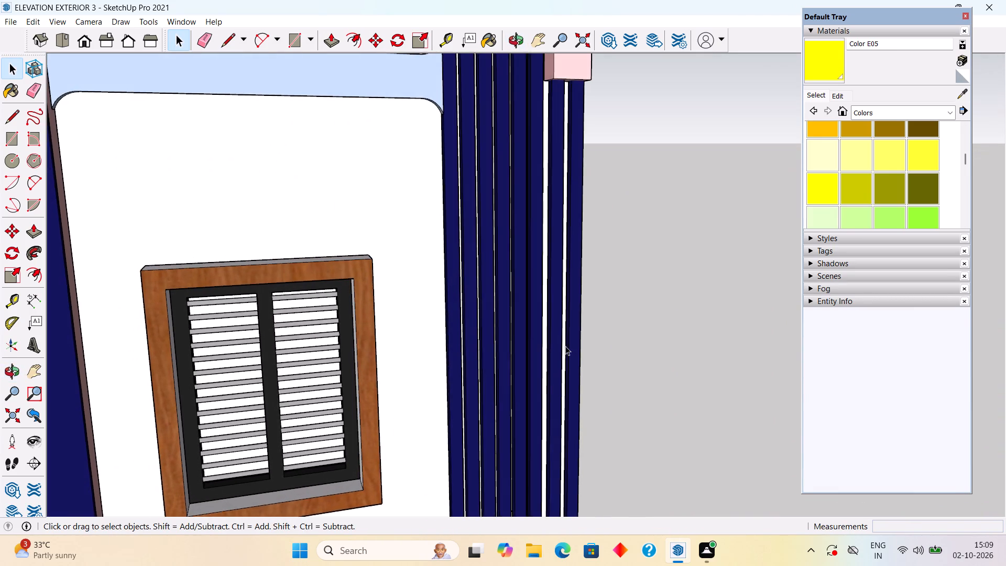
pyautogui.tripleClick(552, 350)
pyautogui.click(552, 350)
pyautogui.scroll(9, 552, 350)
pyautogui.moveTo(549, 346); pyautogui.dragTo(602, 344, button='middle')
pyautogui.scroll(7, 540, 351)
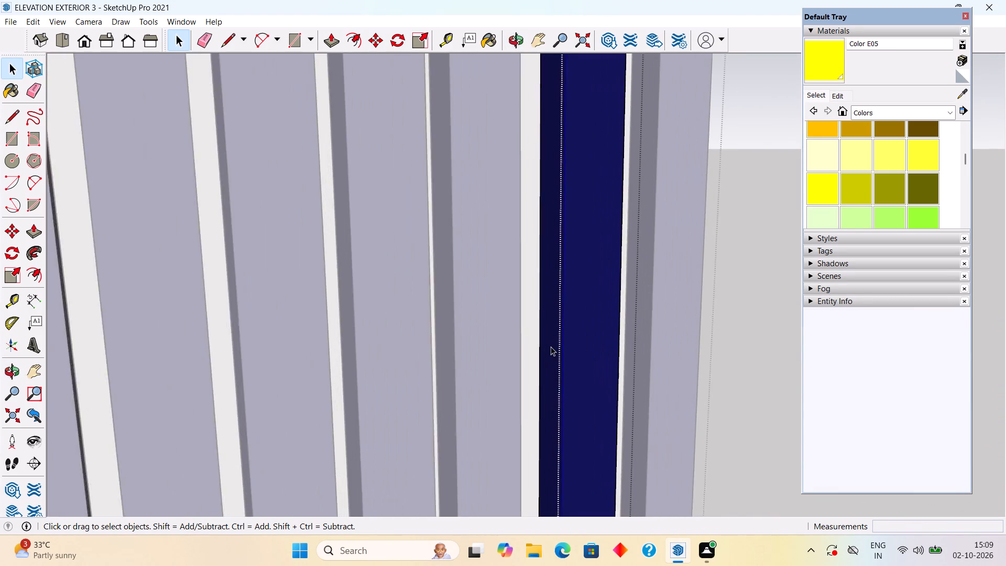
pyautogui.scroll(2, 551, 346)
pyautogui.click(553, 344)
pyautogui.press('p')
pyautogui.click(556, 344)
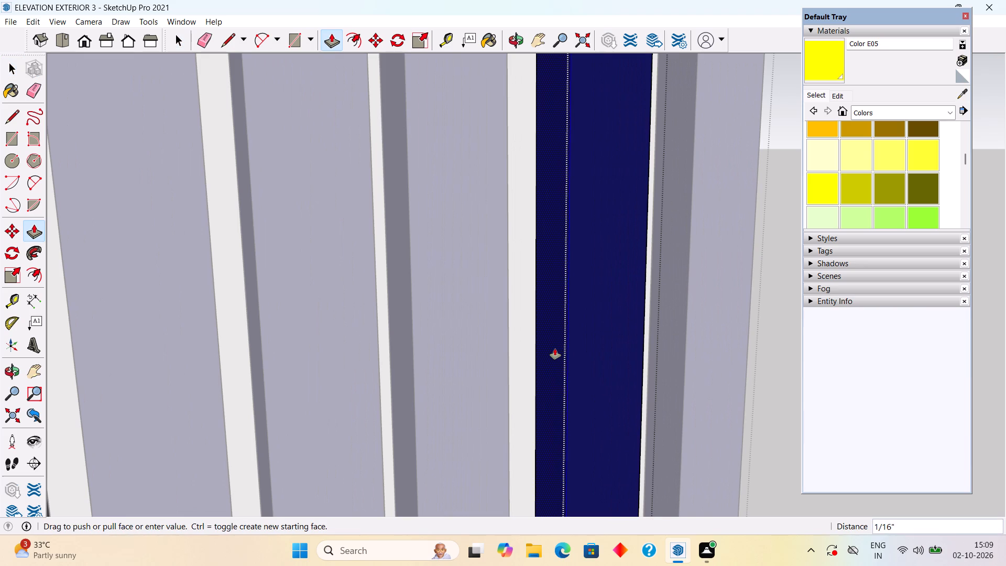
pyautogui.click(551, 351)
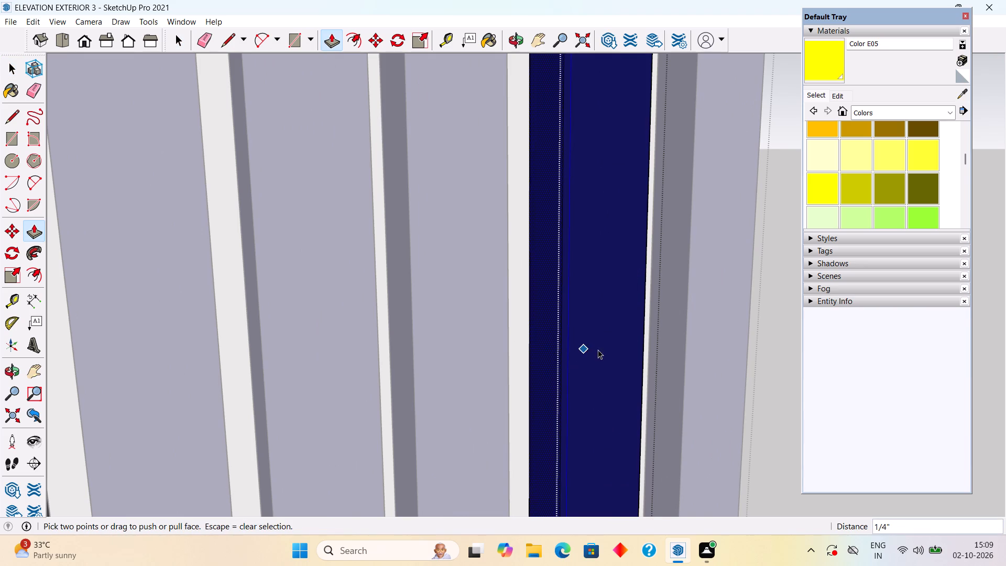
# Push/Pull the inner side face of the outermost short dark-blue strip toward its neighbour by about 5/16".
pyautogui.press('space')
pyautogui.tripleClick(677, 325)
pyautogui.click(677, 325)
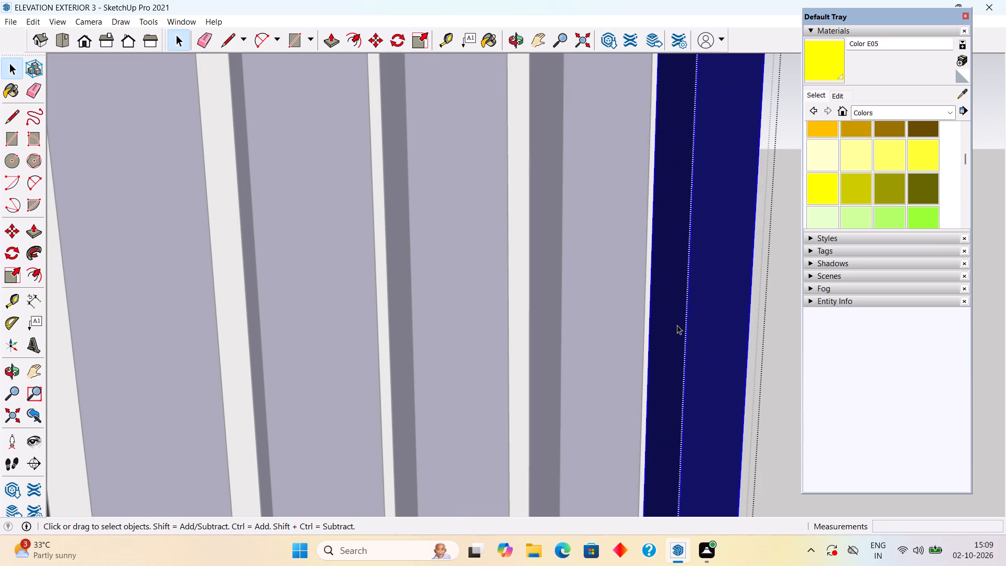
pyautogui.press('p')
pyautogui.click(677, 325)
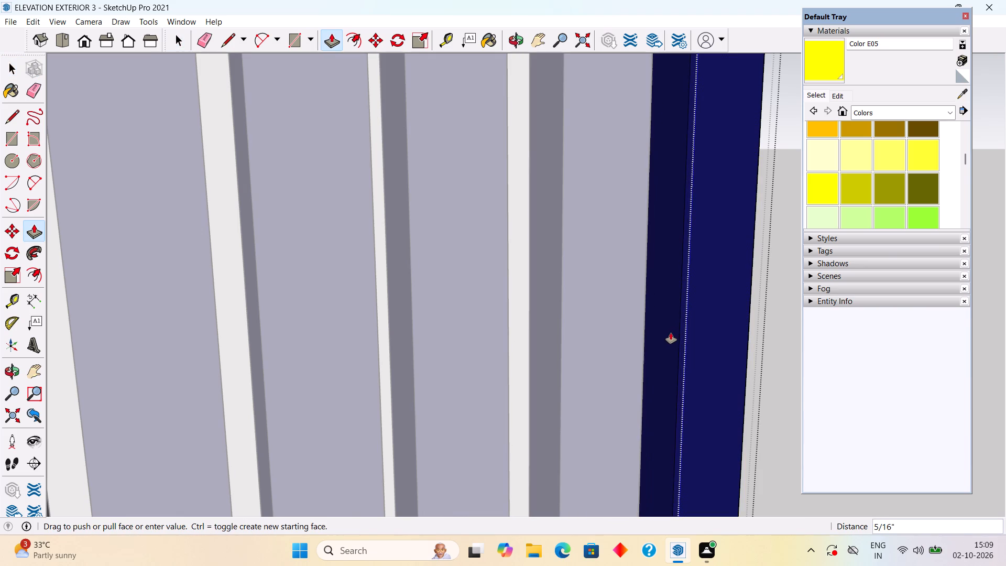
pyautogui.click(671, 333)
pyautogui.press('space')
pyautogui.scroll(-11, 671, 333)
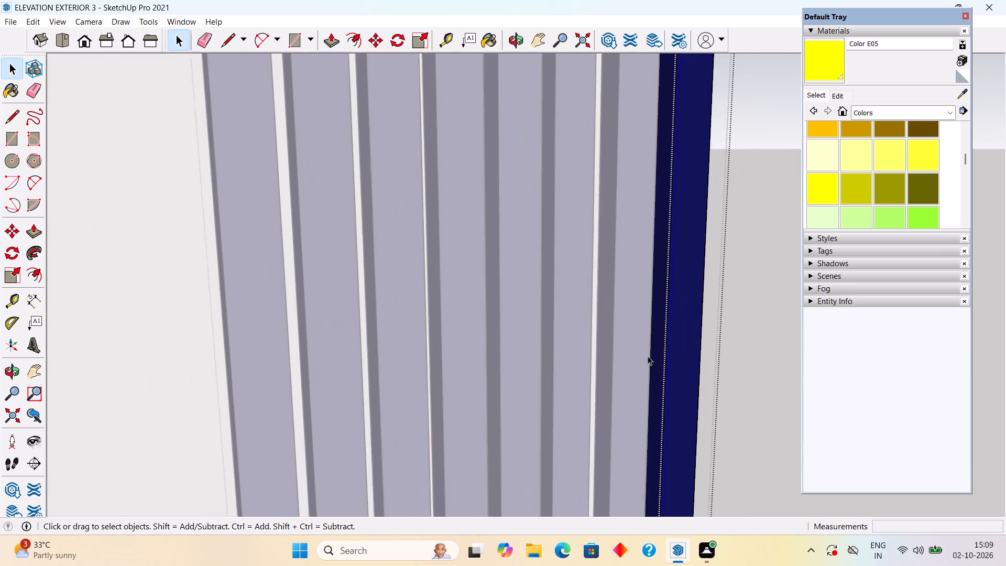
pyautogui.scroll(-2, 648, 356)
pyautogui.click(736, 313)
# Widen the inner short dark-blue strip further by pulling its inner side face out 1".
pyautogui.scroll(-4, 719, 319)
pyautogui.scroll(-1, 664, 347)
pyautogui.middleClick(377, 353)
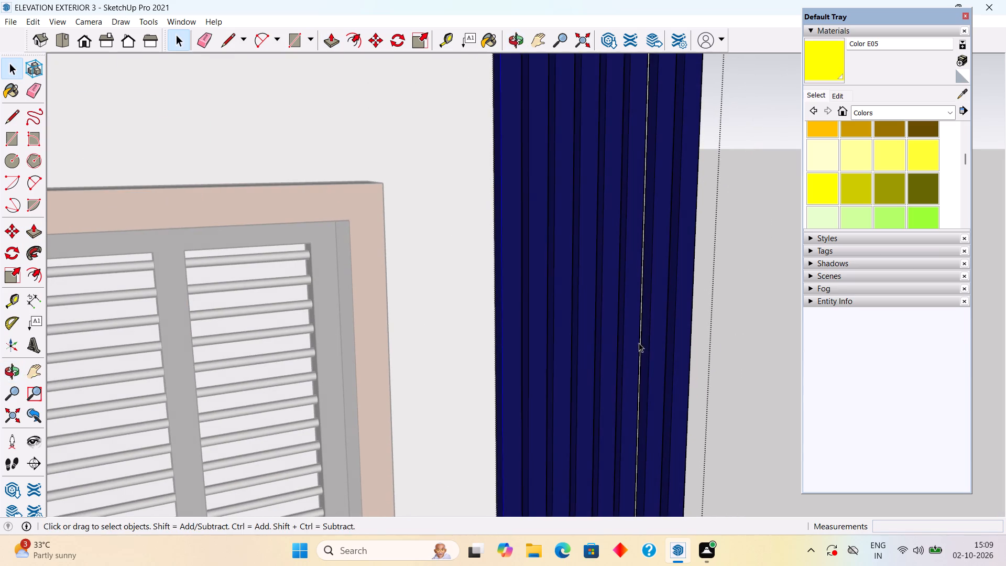
pyautogui.moveTo(632, 343); pyautogui.dragTo(447, 341, button='middle')
pyautogui.scroll(-11, 447, 341)
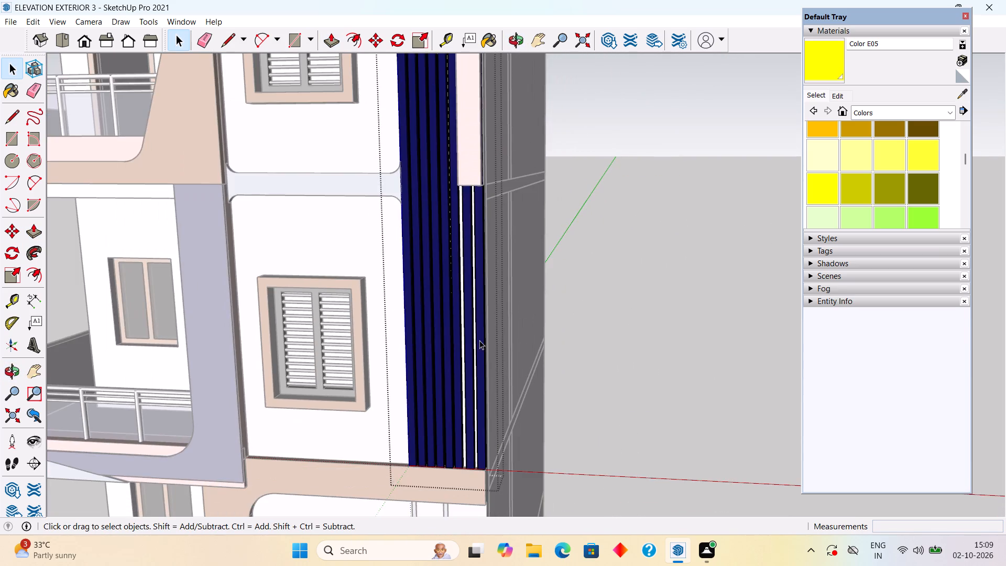
pyautogui.moveTo(479, 340); pyautogui.dragTo(513, 340, button='middle')
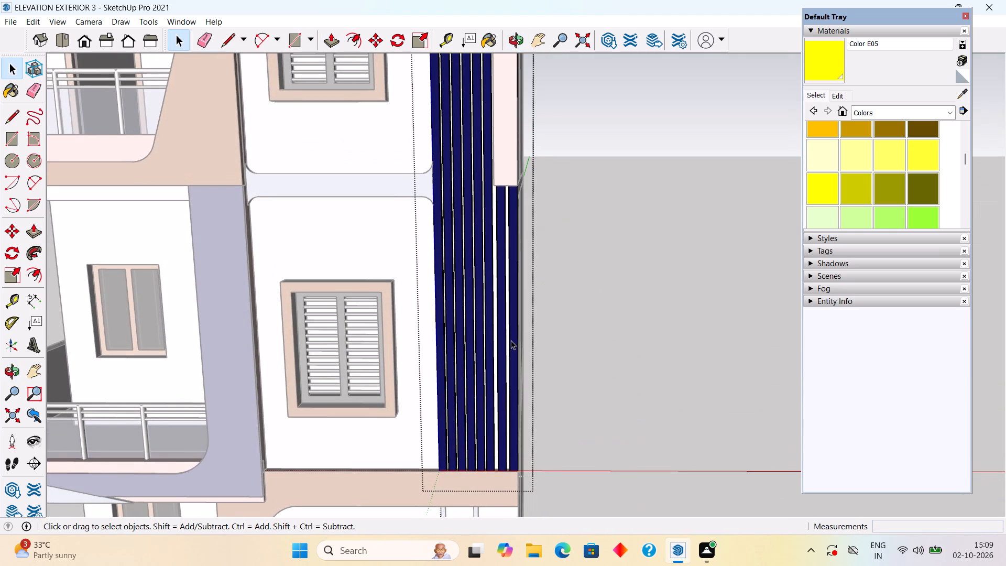
pyautogui.scroll(9, 507, 391)
pyautogui.moveTo(493, 410); pyautogui.dragTo(551, 409, button='middle')
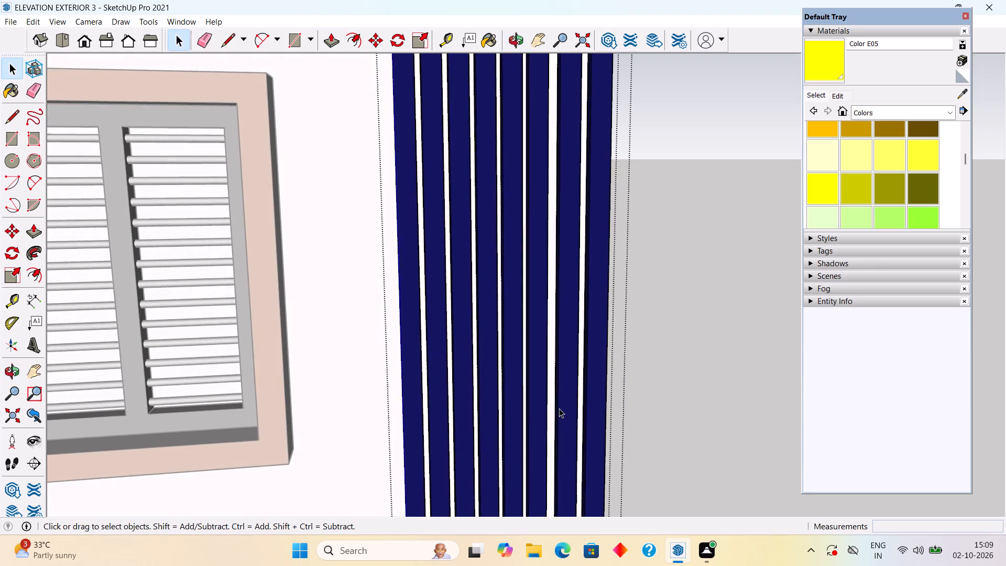
pyautogui.scroll(9, 559, 408)
pyautogui.moveTo(568, 406); pyautogui.dragTo(603, 393, button='middle')
pyautogui.click(604, 391)
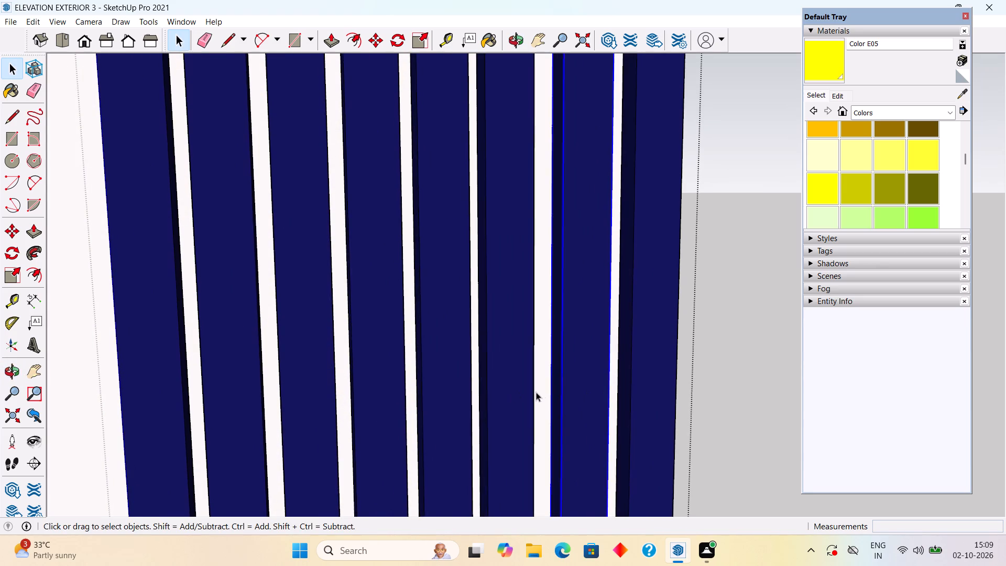
pyautogui.moveTo(586, 391); pyautogui.dragTo(642, 368, button='middle')
pyautogui.scroll(5, 529, 394)
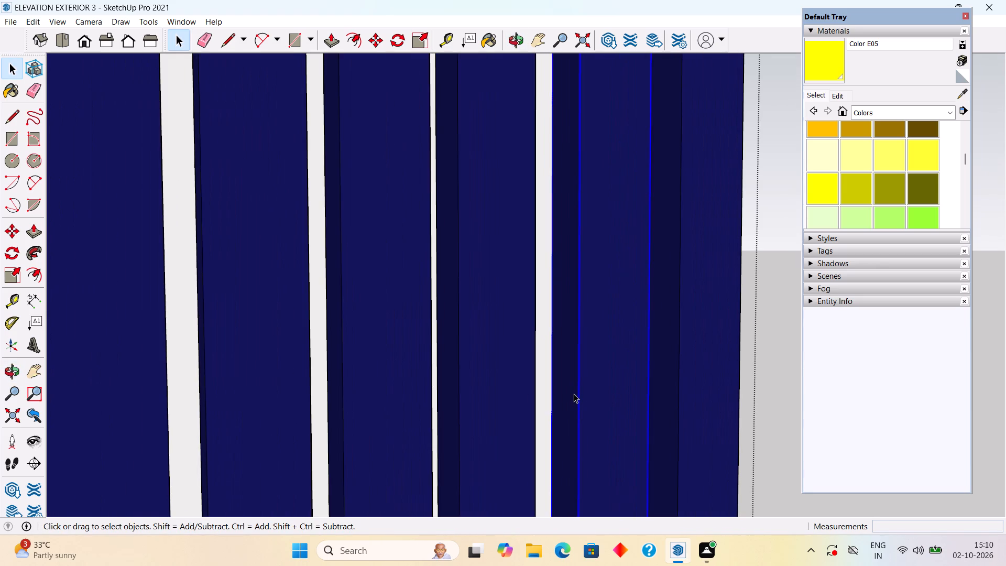
pyautogui.press('p')
pyautogui.click(567, 403)
pyautogui.press('space')
pyautogui.tripleClick(574, 402)
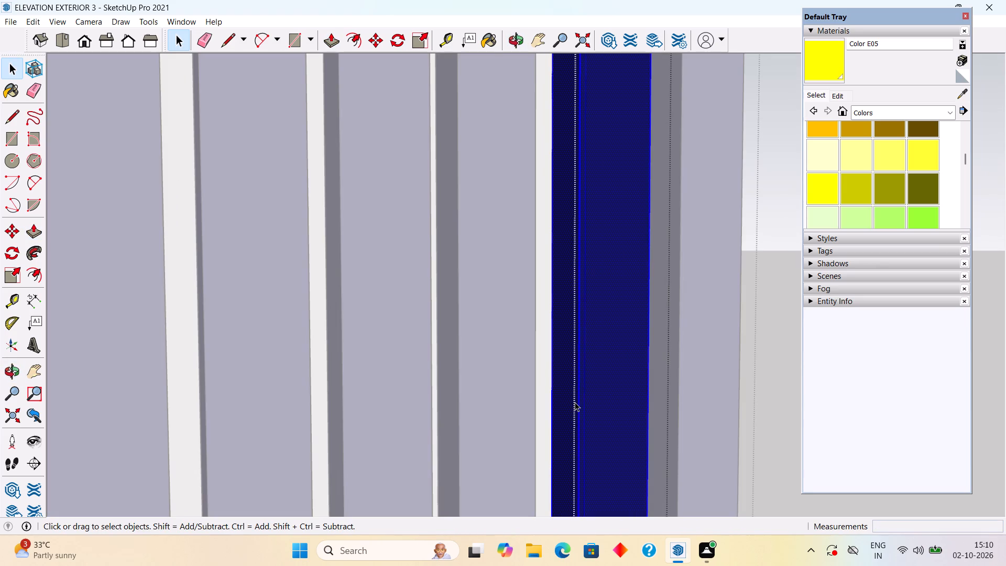
pyautogui.press('p')
pyautogui.click(573, 405)
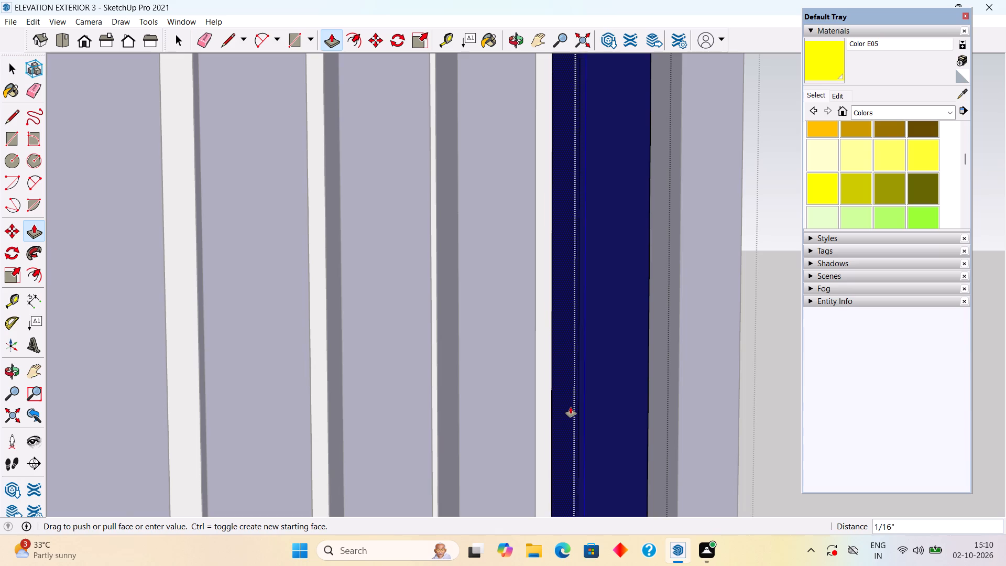
pyautogui.write('1"')
pyautogui.press('Return')
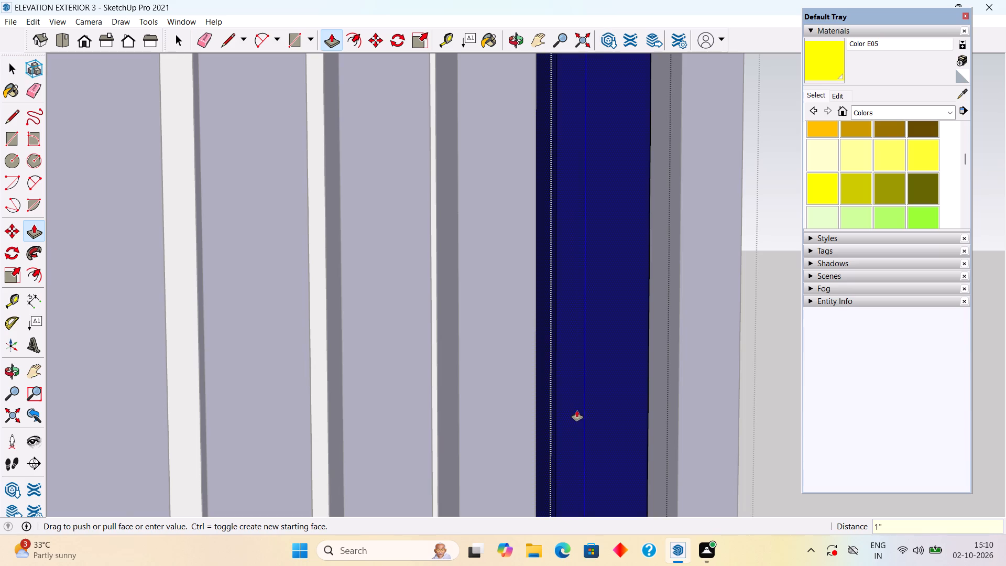
pyautogui.press('space')
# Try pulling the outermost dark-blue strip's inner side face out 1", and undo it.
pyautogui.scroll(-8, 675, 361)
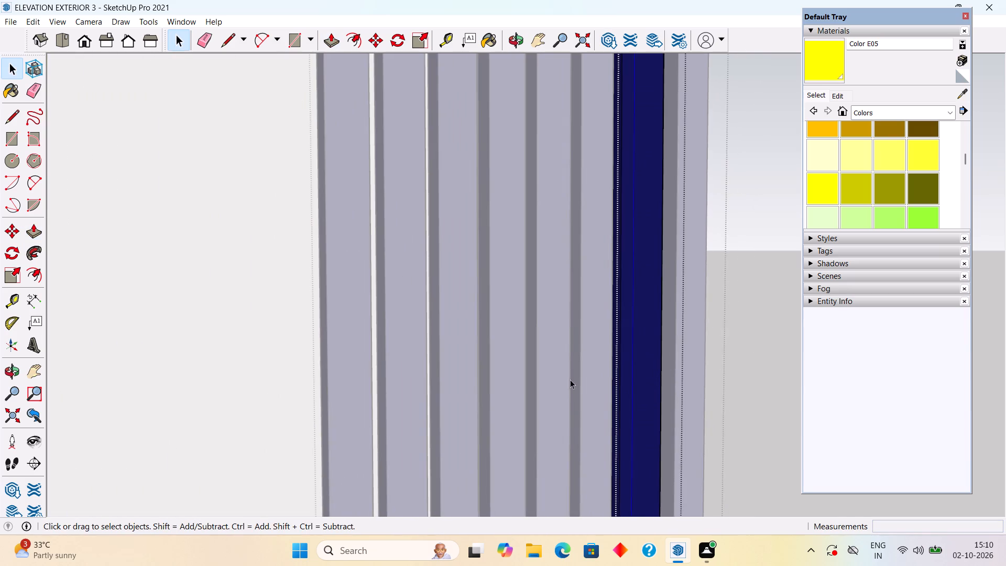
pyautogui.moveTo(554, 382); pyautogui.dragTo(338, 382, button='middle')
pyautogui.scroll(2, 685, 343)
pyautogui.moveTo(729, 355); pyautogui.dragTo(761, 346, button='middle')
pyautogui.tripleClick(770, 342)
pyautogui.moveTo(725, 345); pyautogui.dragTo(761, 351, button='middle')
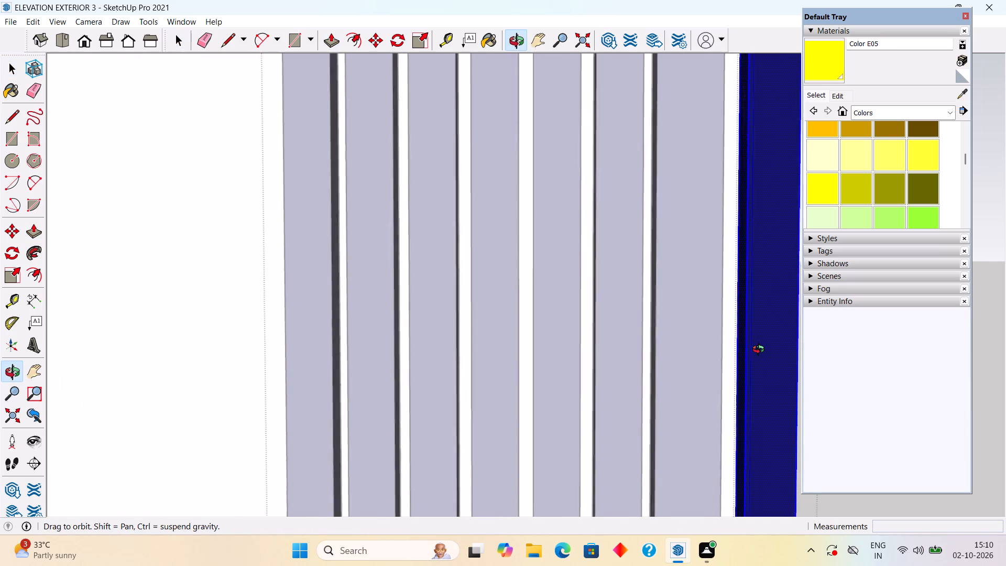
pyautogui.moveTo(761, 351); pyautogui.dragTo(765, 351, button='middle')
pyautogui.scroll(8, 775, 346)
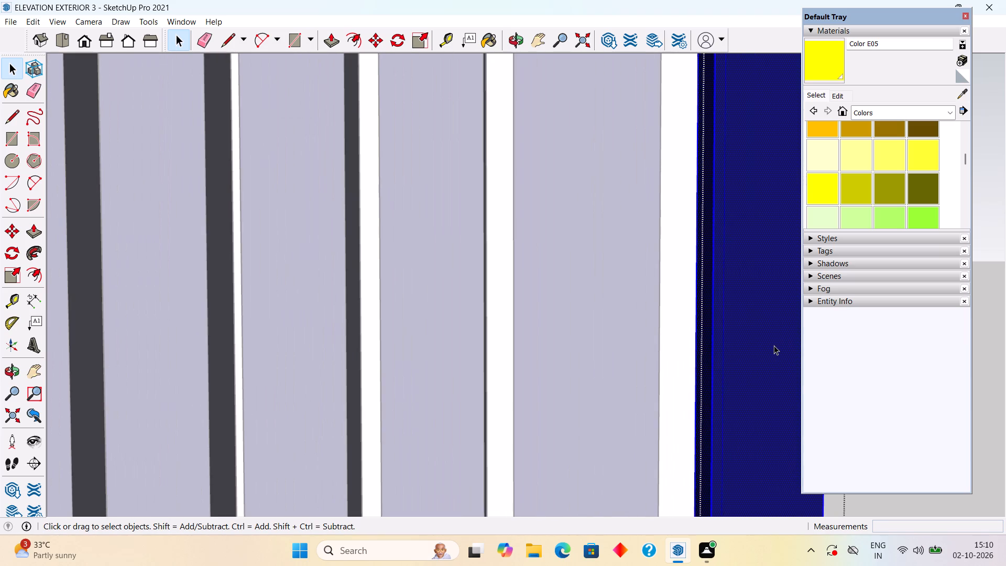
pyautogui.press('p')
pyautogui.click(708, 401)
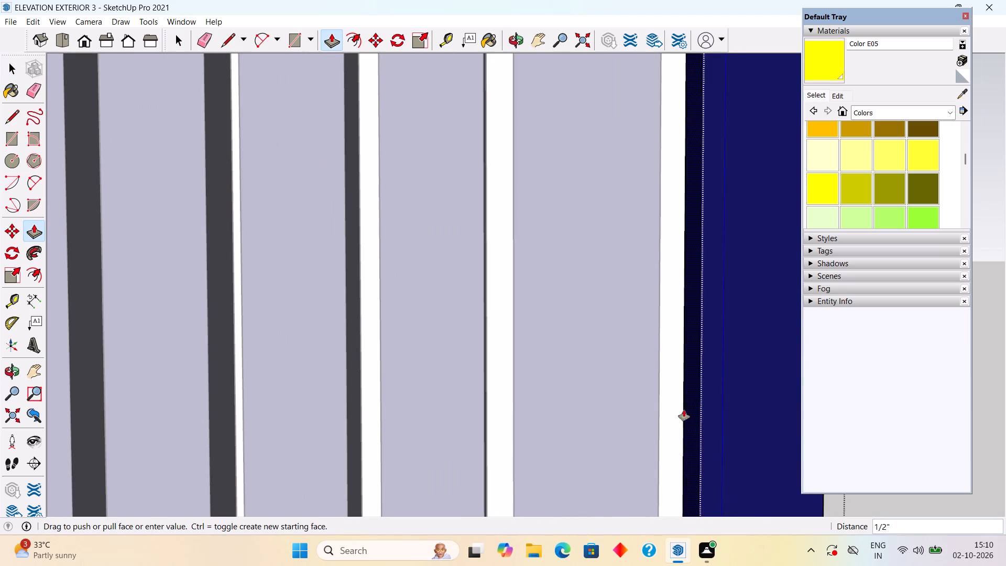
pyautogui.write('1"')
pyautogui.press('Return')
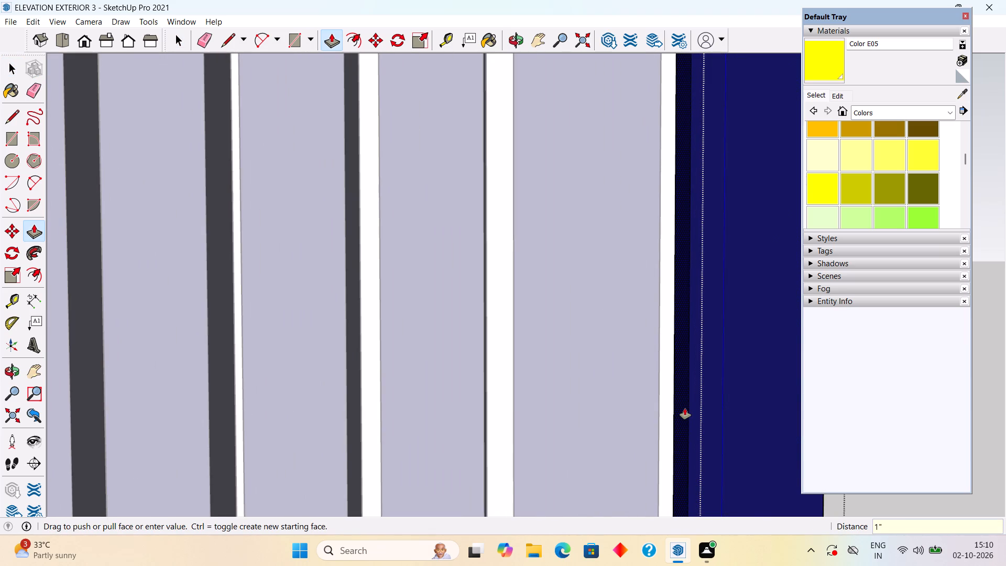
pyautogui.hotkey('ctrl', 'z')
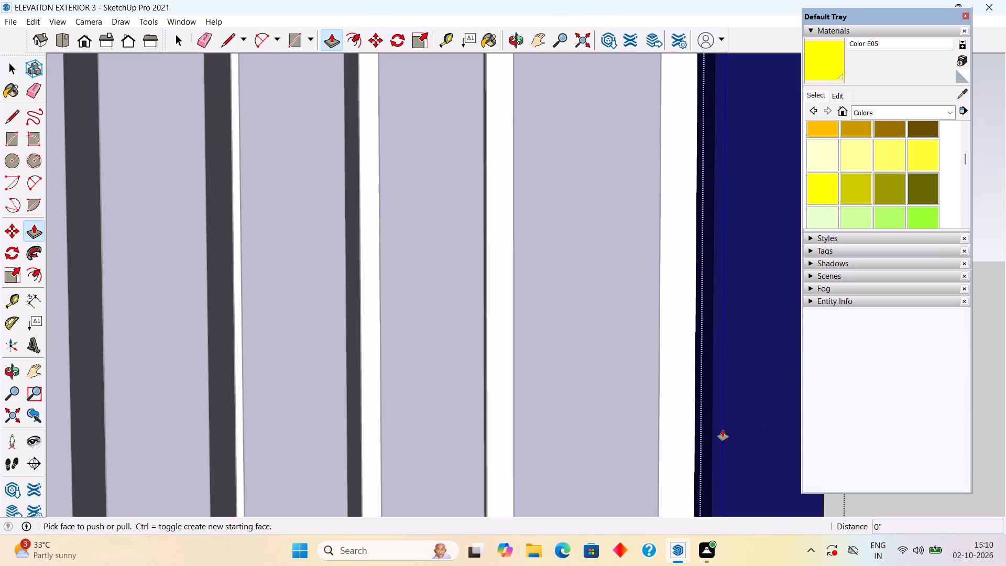
# Push/Pull the outermost dark-blue strip's inner side face toward its neighbour by about 3/8" and leave the strip.
pyautogui.click(706, 434)
pyautogui.click(693, 449)
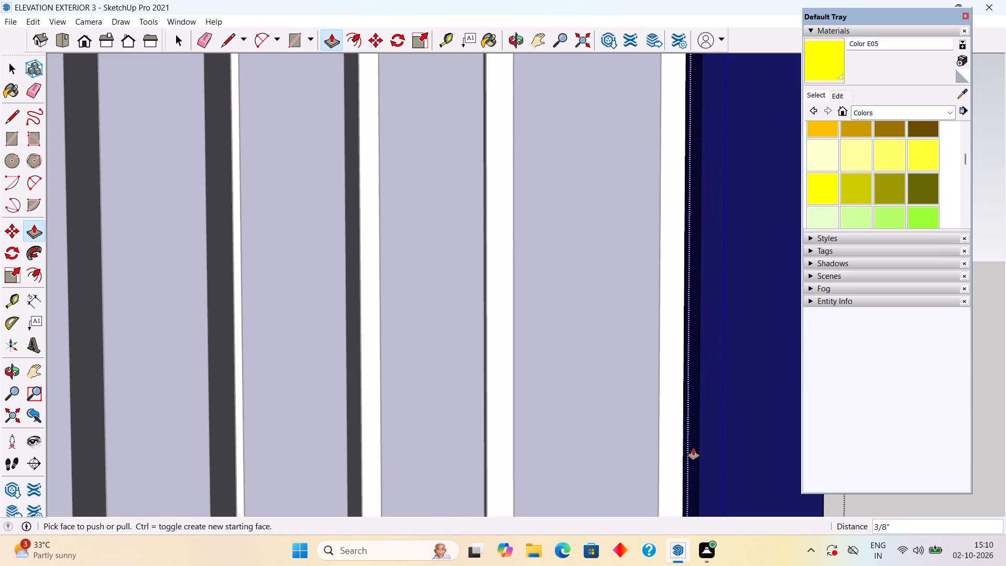
pyautogui.scroll(-14, 693, 449)
pyautogui.press('space')
pyautogui.click(752, 383)
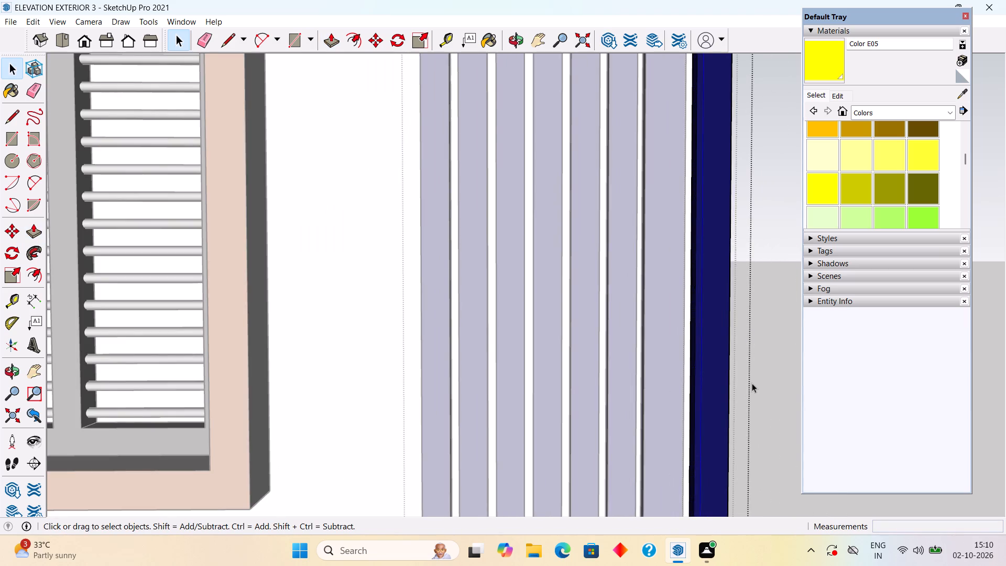
pyautogui.scroll(-5, 752, 383)
pyautogui.click(768, 375)
pyautogui.moveTo(753, 382); pyautogui.dragTo(683, 417, button='middle')
pyautogui.scroll(-6, 684, 416)
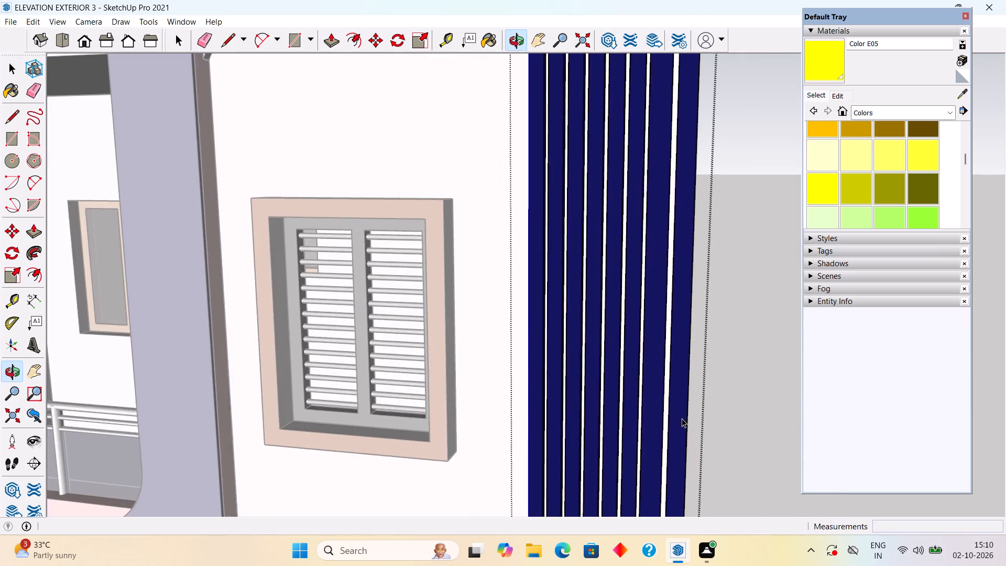
pyautogui.scroll(-15, 682, 418)
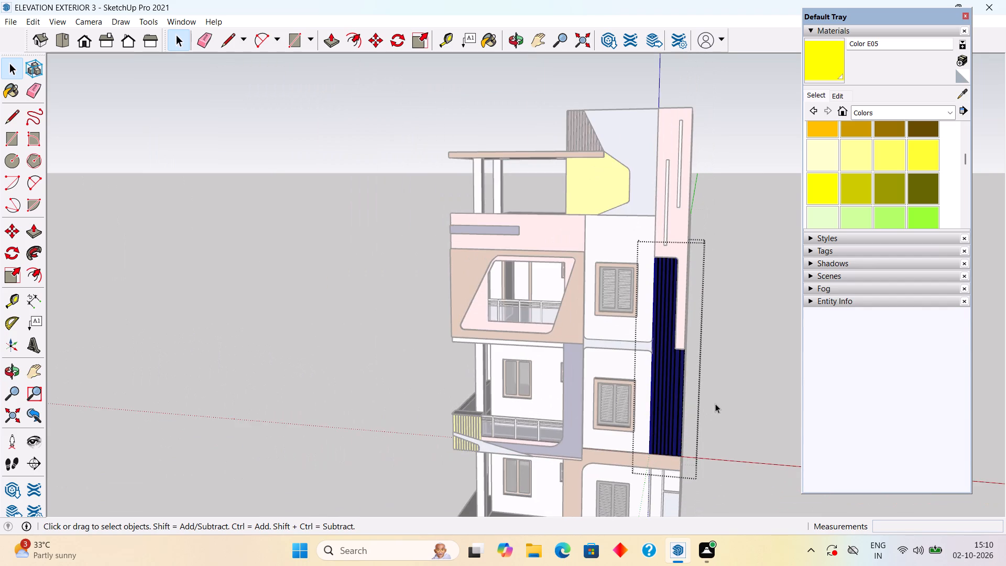
# Close the strip group and examine the whole front elevation, including the dark-blue louvre strips, from several angles and distances.
pyautogui.click(715, 404)
pyautogui.moveTo(599, 418); pyautogui.dragTo(390, 310, button='middle')
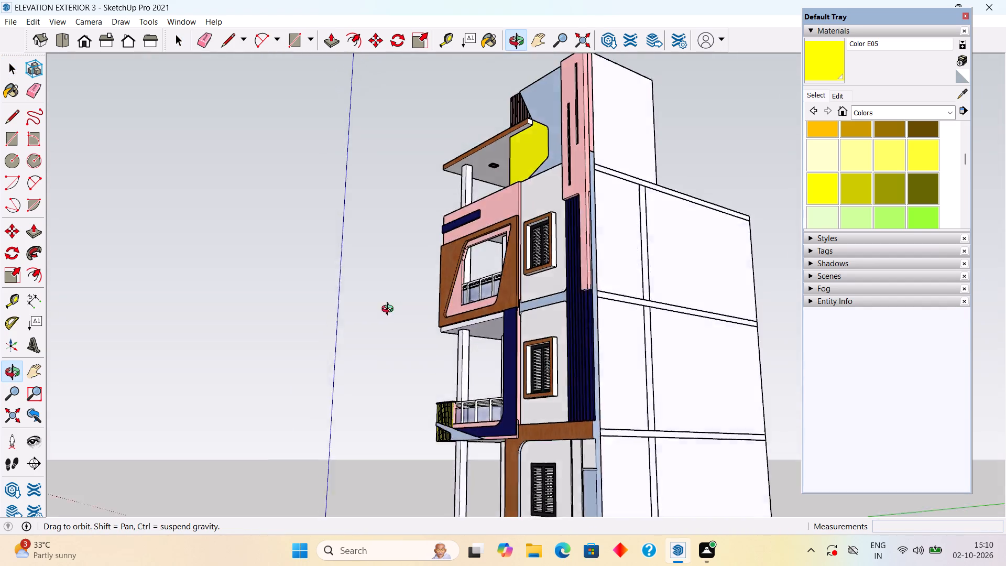
pyautogui.moveTo(390, 310); pyautogui.dragTo(636, 396, button='middle')
pyautogui.scroll(9, 646, 396)
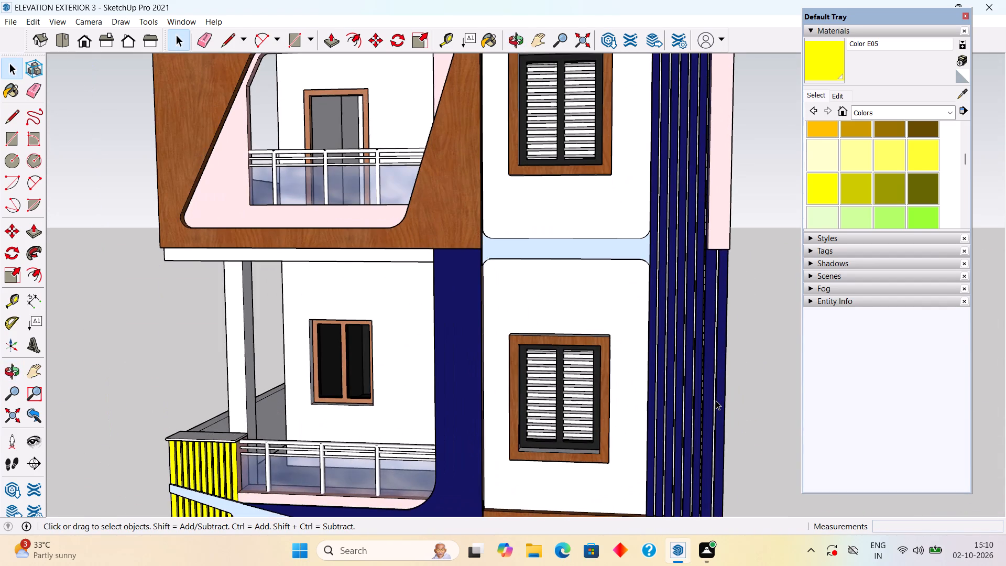
pyautogui.scroll(4, 716, 400)
pyautogui.scroll(-9, 715, 400)
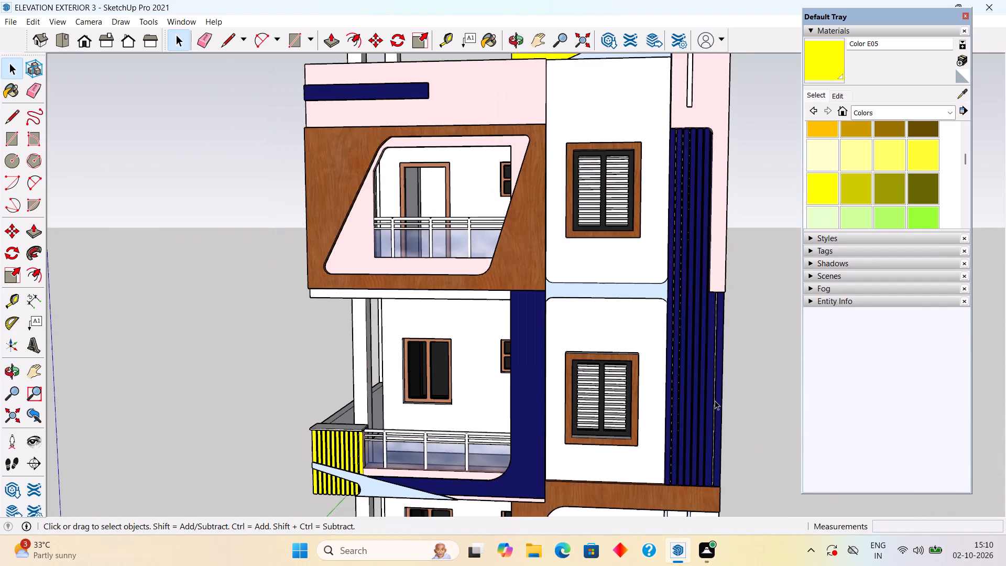
pyautogui.scroll(-12, 715, 400)
pyautogui.scroll(5, 706, 507)
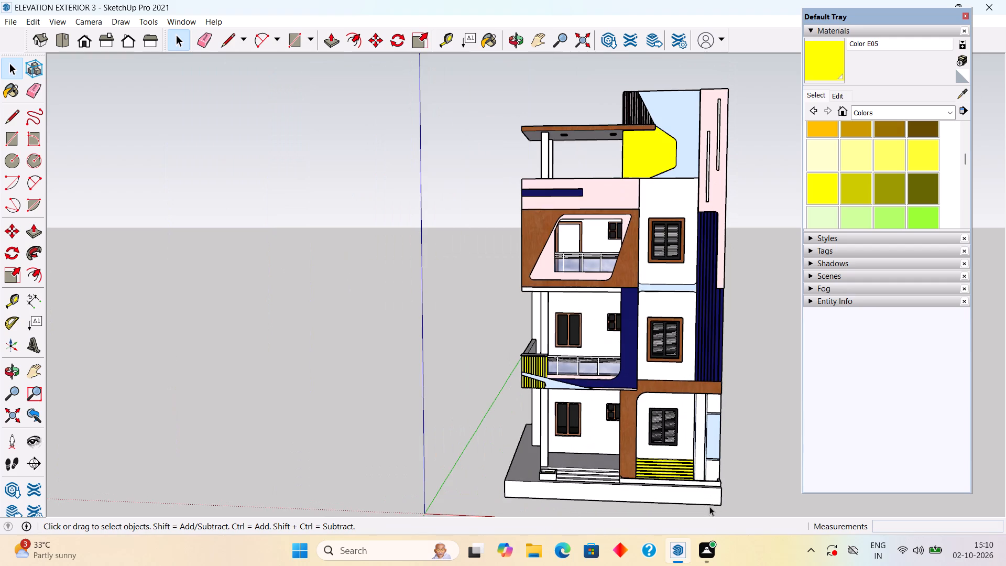
pyautogui.moveTo(712, 503); pyautogui.dragTo(764, 489, button='middle')
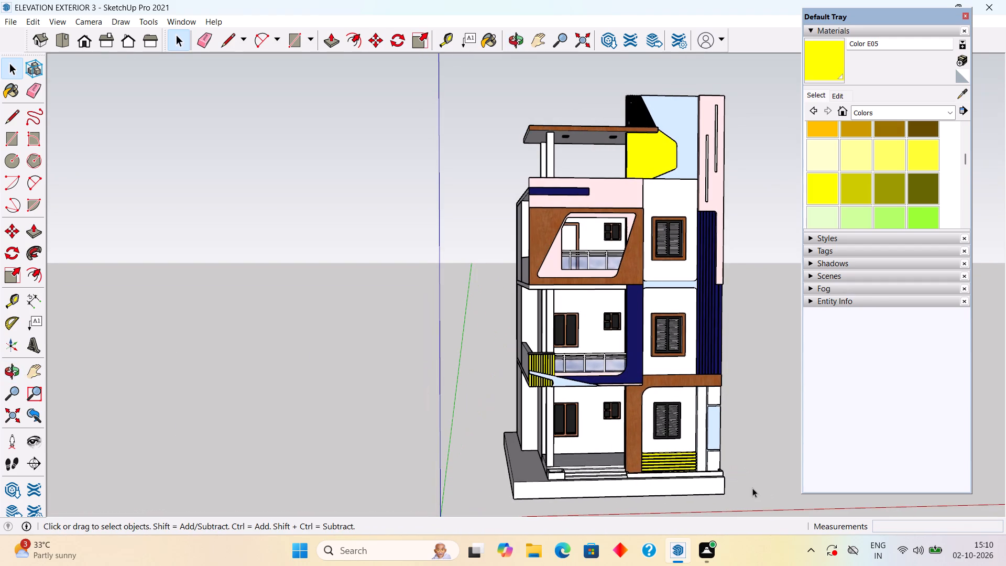
pyautogui.scroll(3, 624, 300)
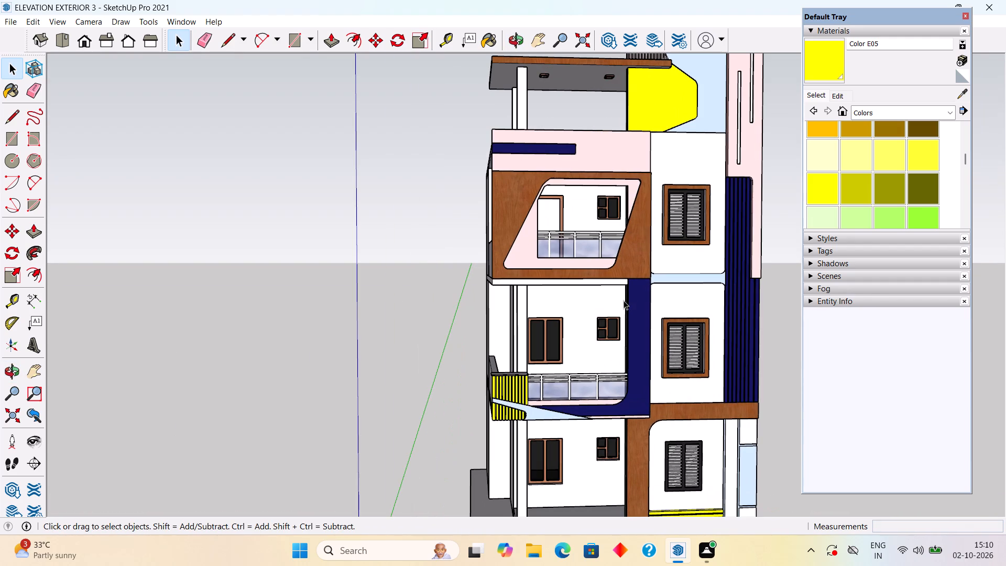
pyautogui.moveTo(630, 335); pyautogui.dragTo(679, 496, button='middle')
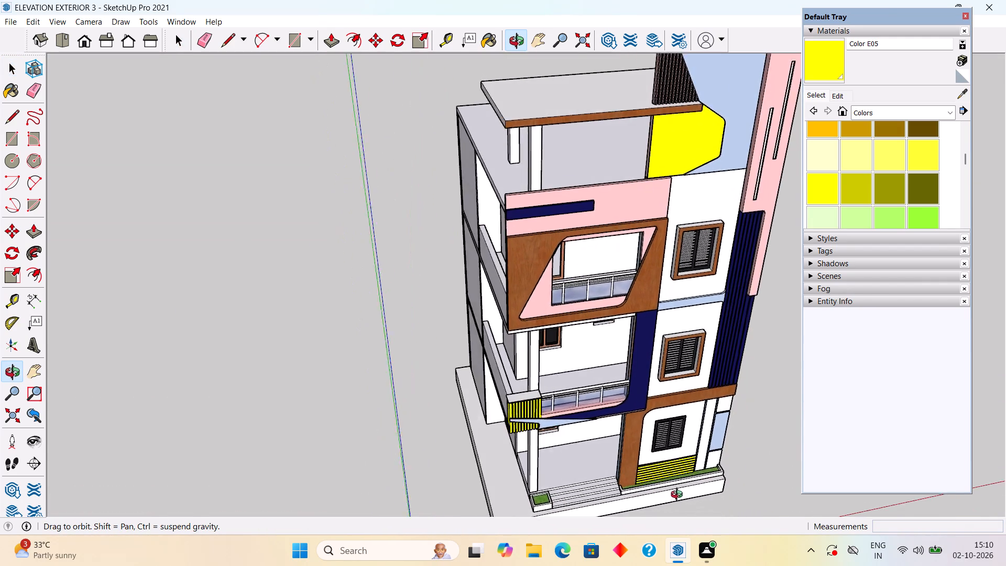
pyautogui.scroll(-1, 679, 496)
pyautogui.moveTo(679, 496); pyautogui.dragTo(799, 455, button='middle')
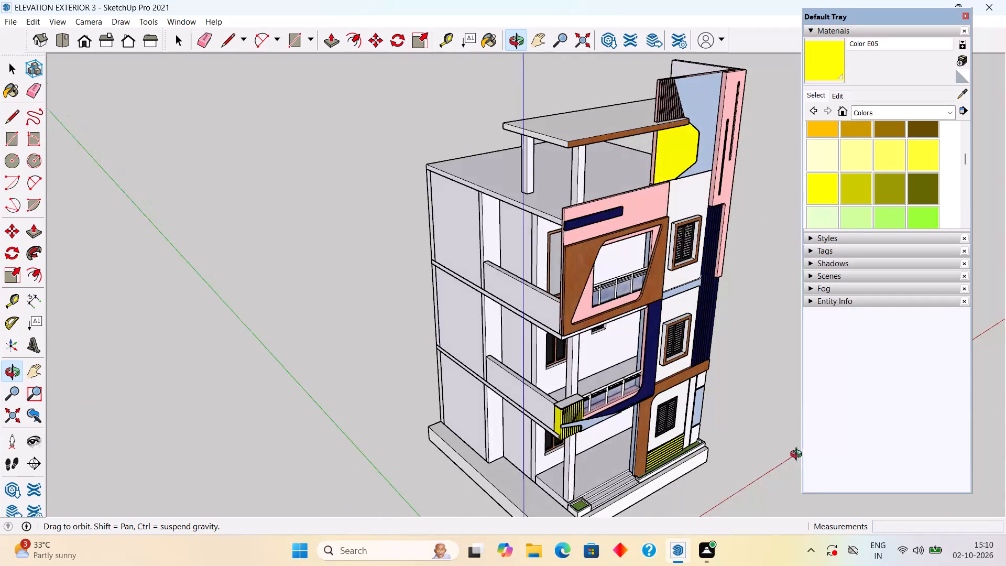
pyautogui.moveTo(799, 455); pyautogui.dragTo(672, 345, button='middle')
pyautogui.scroll(-1, 670, 346)
pyautogui.scroll(-4, 633, 382)
pyautogui.scroll(2, 642, 474)
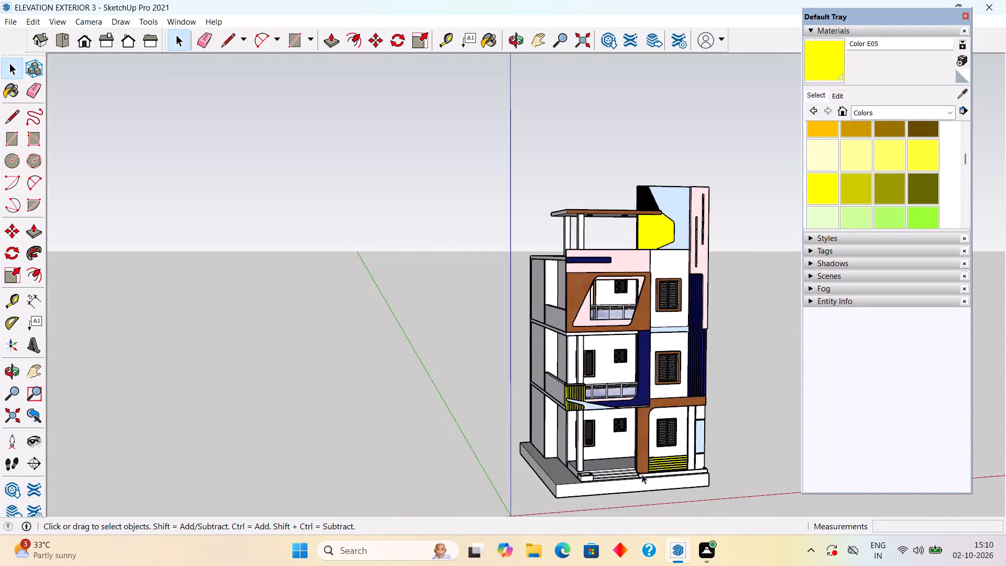
pyautogui.scroll(5, 642, 474)
pyautogui.moveTo(641, 449); pyautogui.dragTo(559, 544, button='middle')
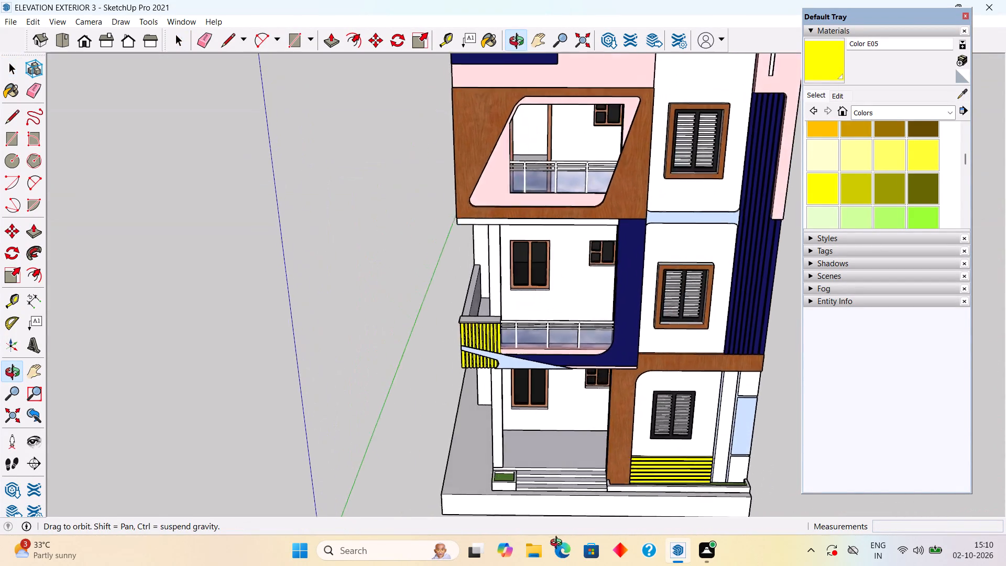
pyautogui.moveTo(559, 544); pyautogui.dragTo(295, 394, button='middle')
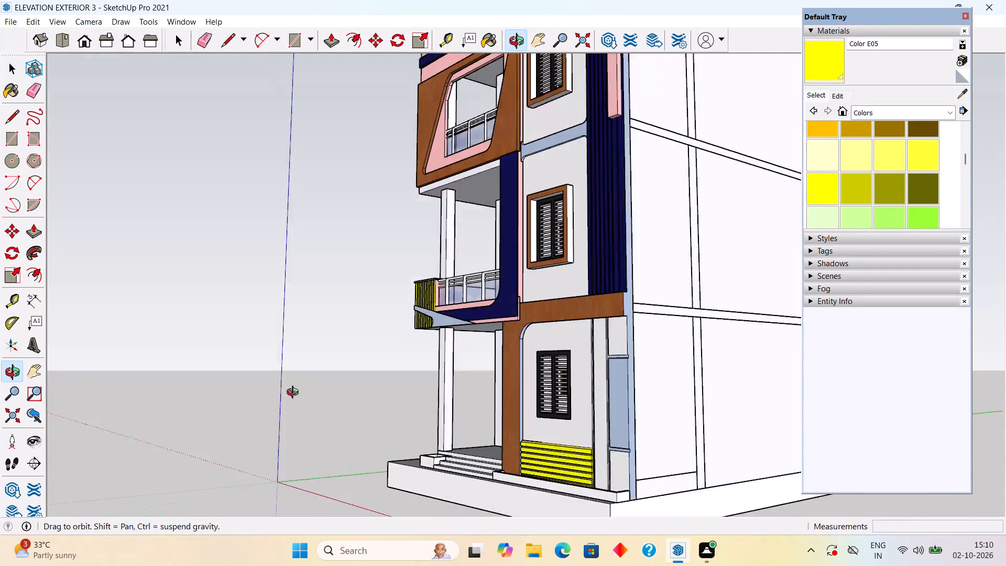
pyautogui.moveTo(295, 394); pyautogui.dragTo(489, 425, button='middle')
pyautogui.scroll(-4, 648, 417)
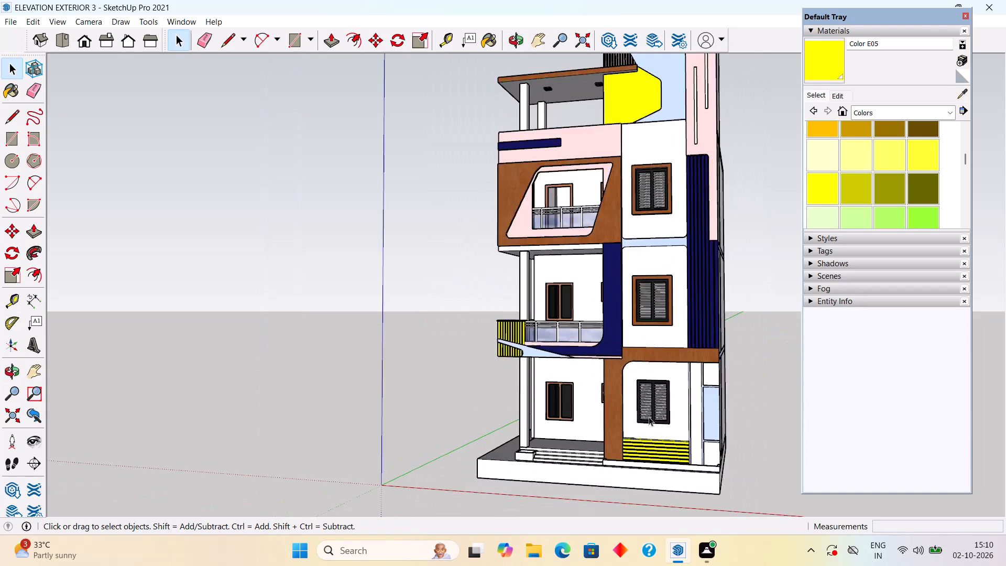
pyautogui.scroll(-4, 649, 417)
pyautogui.scroll(1, 660, 456)
pyautogui.moveTo(661, 457); pyautogui.dragTo(752, 464, button='middle')
pyautogui.scroll(2, 734, 372)
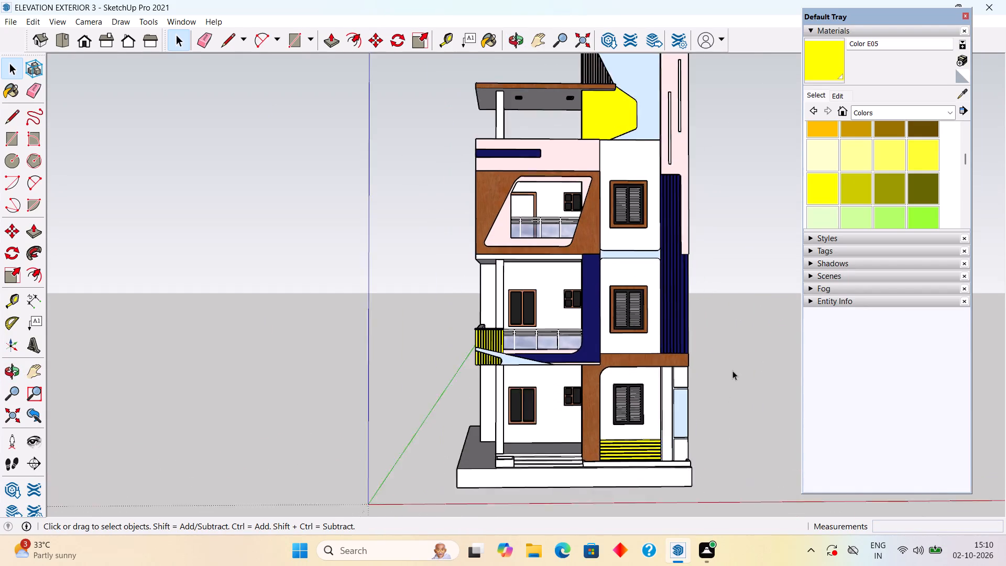
pyautogui.scroll(2, 732, 371)
pyautogui.moveTo(676, 387); pyautogui.dragTo(742, 397, button='middle')
pyautogui.scroll(-5, 742, 397)
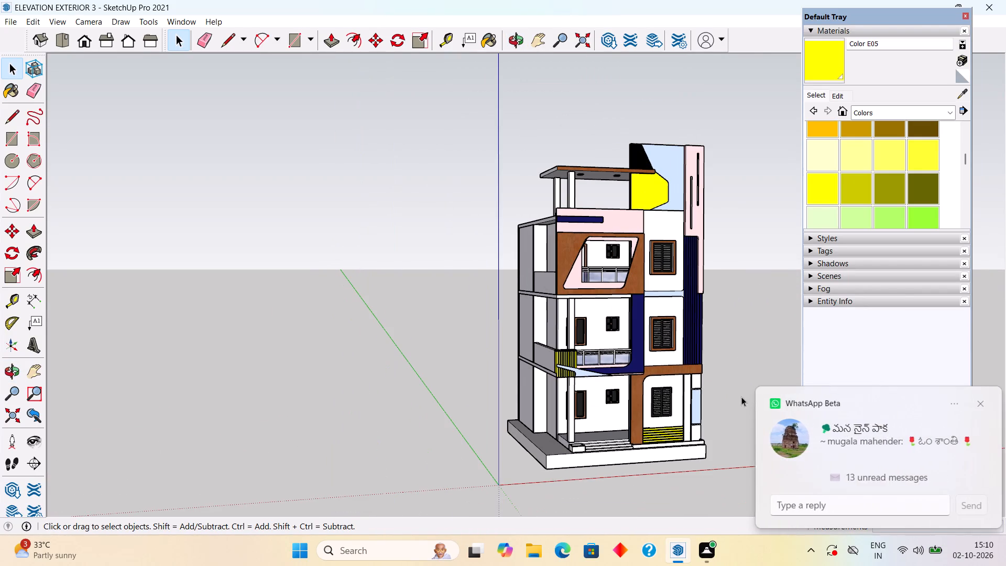
# Dismiss the incoming message notification.
pyautogui.click(763, 335)
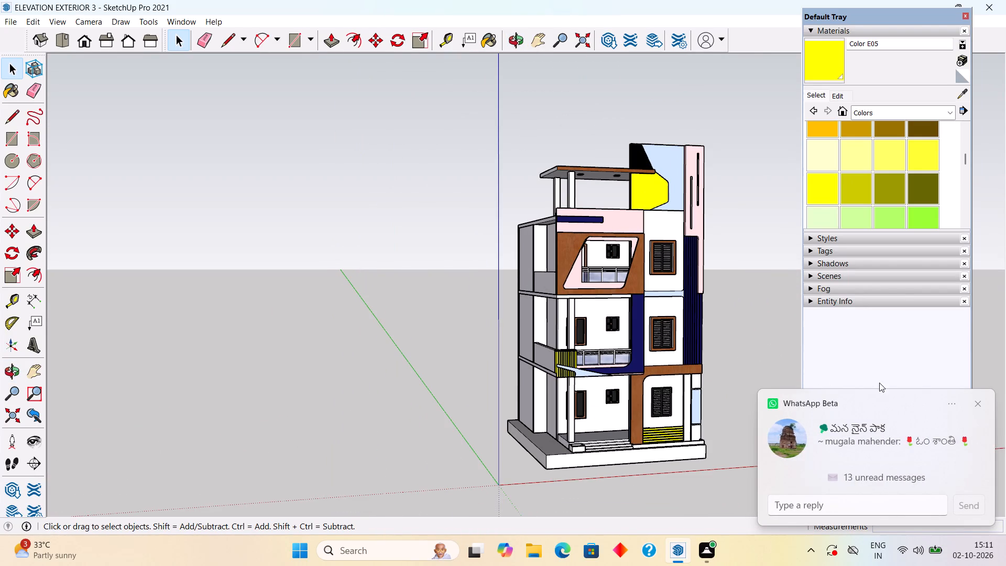
pyautogui.click(981, 404)
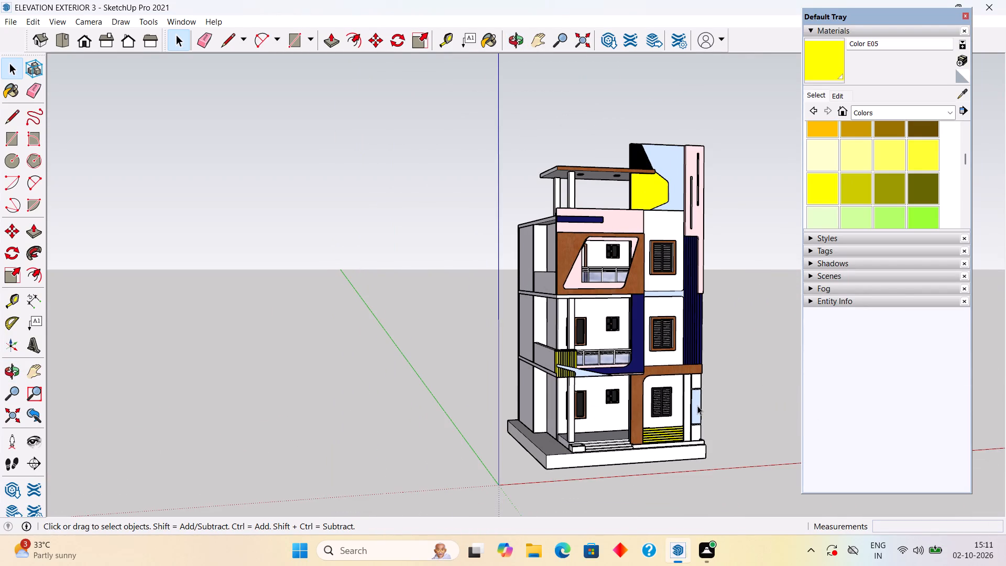
# Examine the house's front and its open balcony side from several angles, down to the base plinth.
pyautogui.scroll(3, 697, 406)
pyautogui.moveTo(697, 406); pyautogui.dragTo(1005, 506, button='middle')
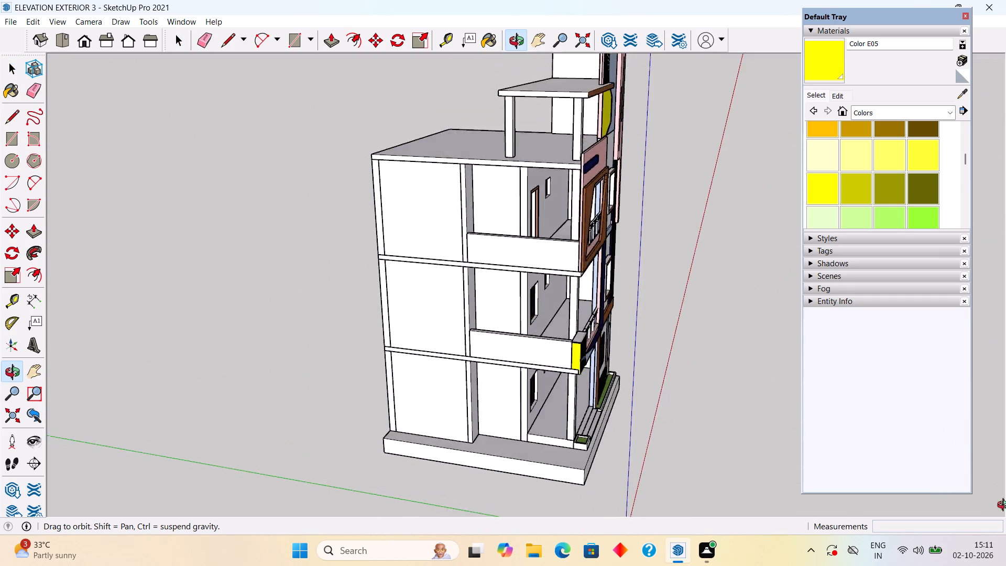
pyautogui.moveTo(1005, 506); pyautogui.dragTo(469, 489, button='middle')
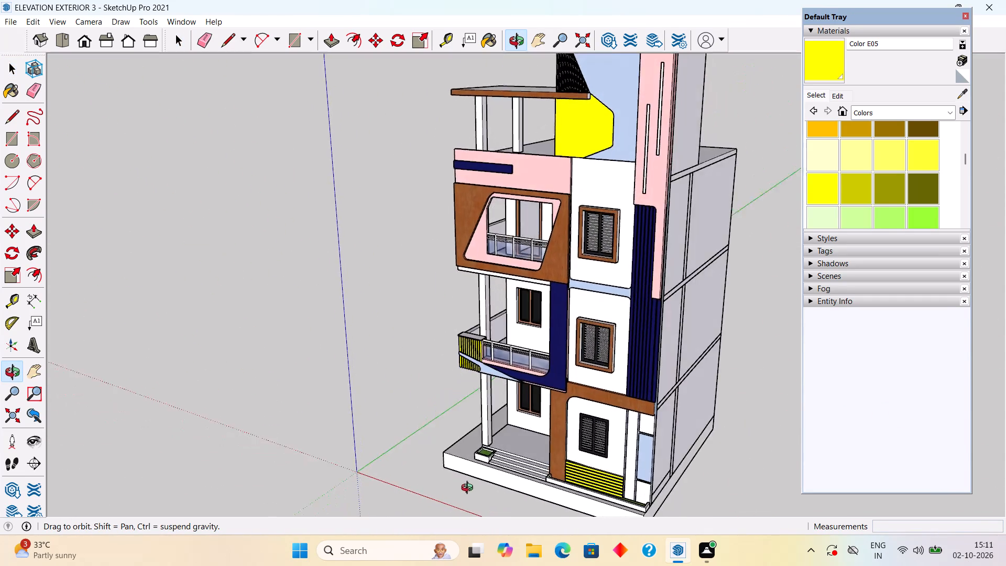
pyautogui.moveTo(469, 489); pyautogui.dragTo(1005, 554, button='middle')
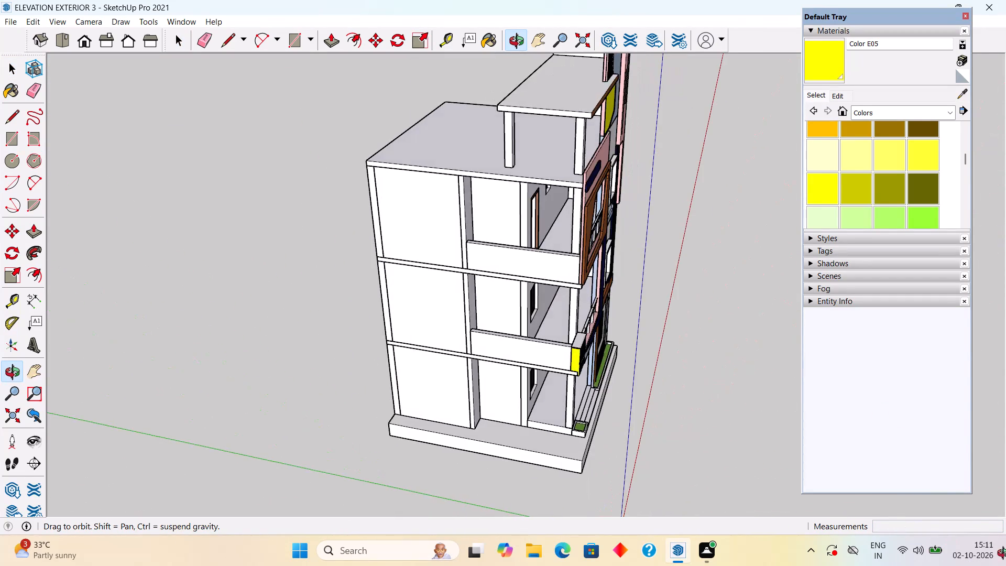
pyautogui.moveTo(1005, 554); pyautogui.dragTo(577, 495, button='middle')
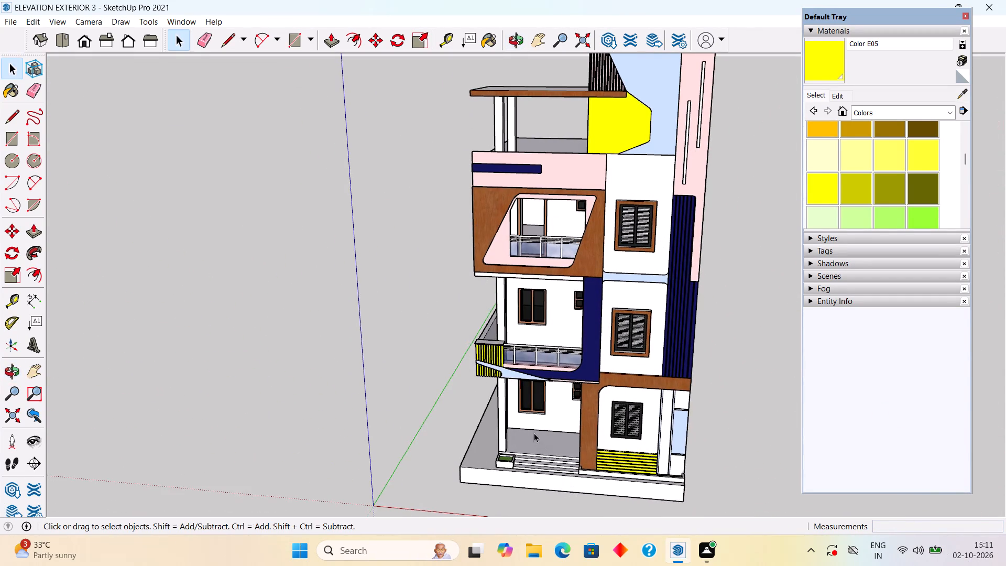
pyautogui.moveTo(534, 433); pyautogui.dragTo(741, 428, button='middle')
pyautogui.moveTo(604, 460); pyautogui.dragTo(759, 475, button='middle')
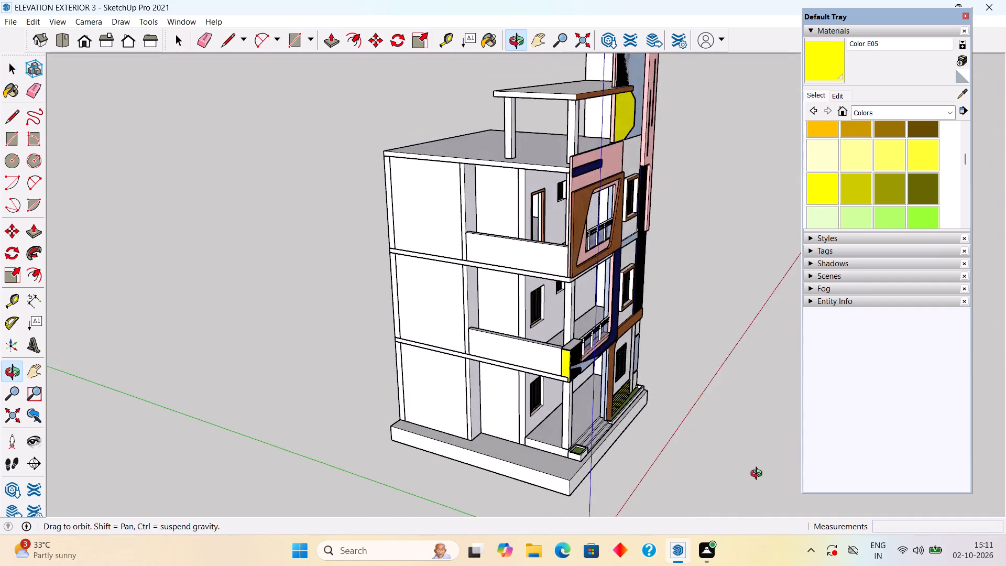
pyautogui.moveTo(759, 475); pyautogui.dragTo(453, 472, button='middle')
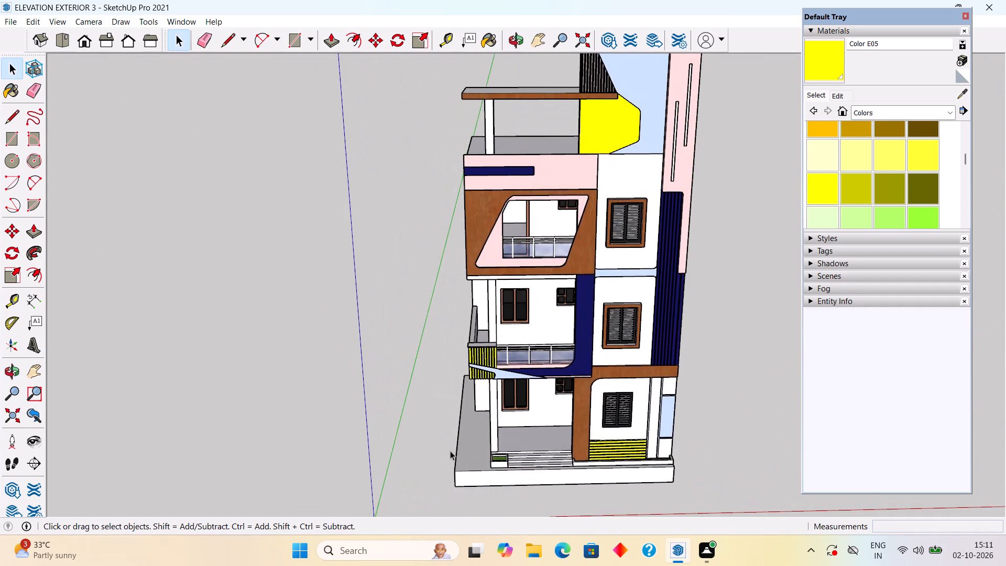
pyautogui.scroll(1, 450, 448)
pyautogui.scroll(-6, 456, 463)
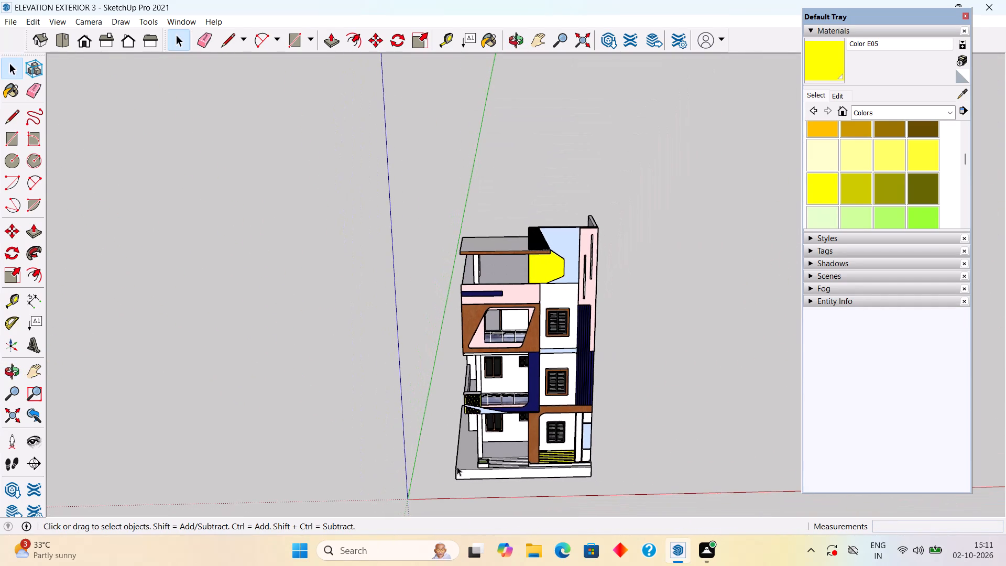
pyautogui.scroll(3, 456, 467)
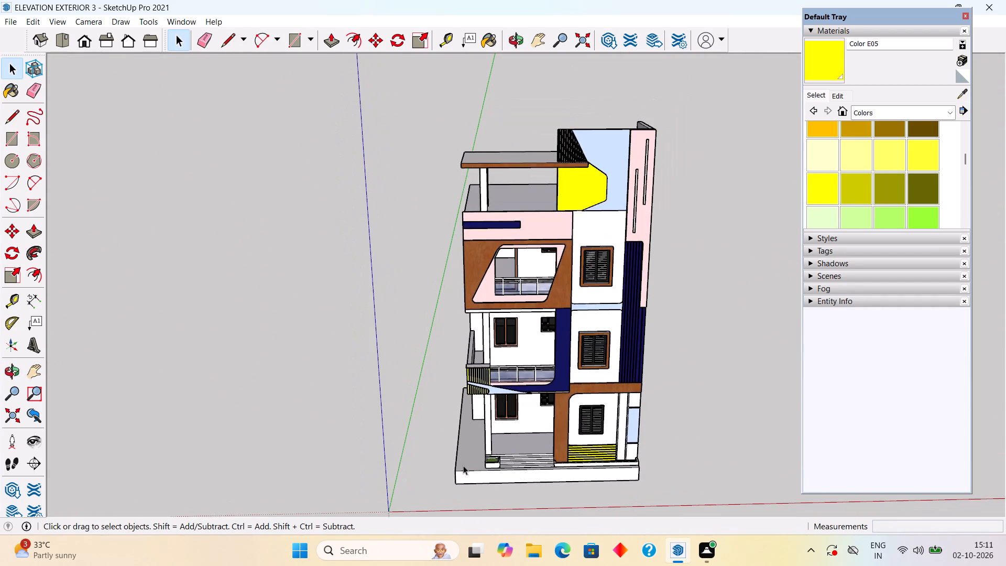
pyautogui.moveTo(462, 464); pyautogui.dragTo(597, 425, button='middle')
pyautogui.moveTo(482, 505); pyautogui.dragTo(430, 493, button='middle')
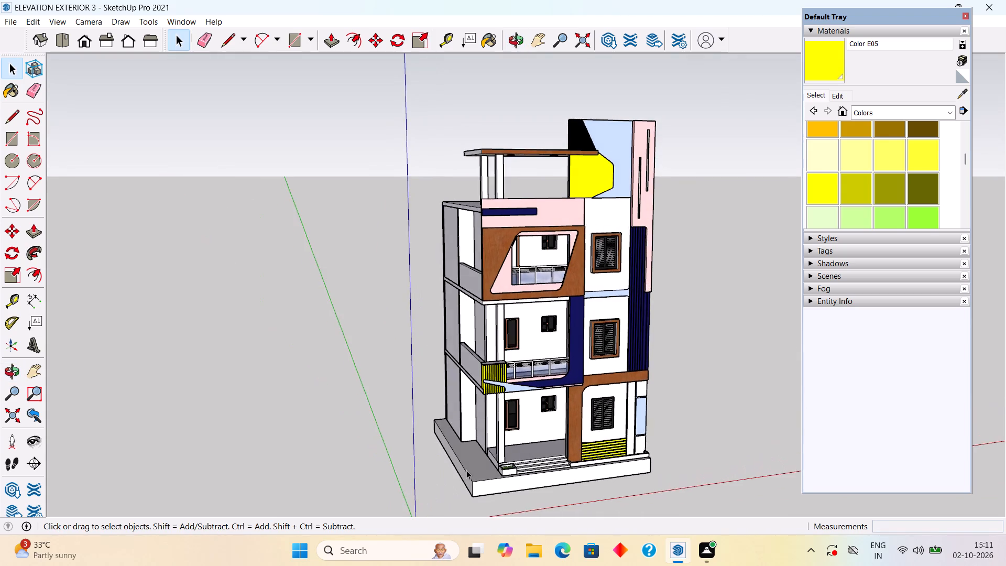
# Open the base plinth group, Push/Pull its balcony-side face outward by about 1' 7 3/8", and close the group.
pyautogui.scroll(5, 466, 469)
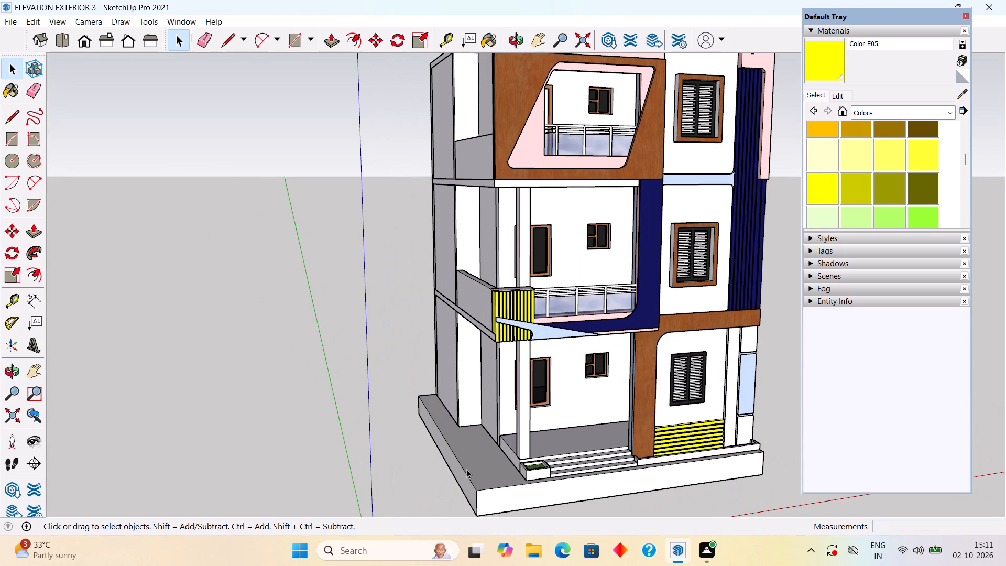
pyautogui.press('p')
pyautogui.press('space')
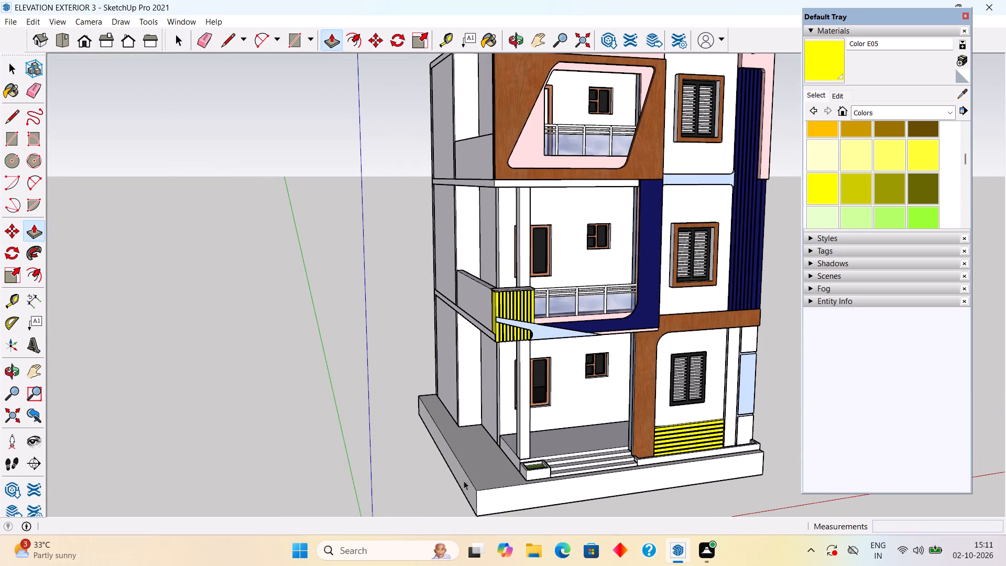
pyautogui.click(464, 485)
pyautogui.doubleClick(464, 485)
pyautogui.click(464, 485)
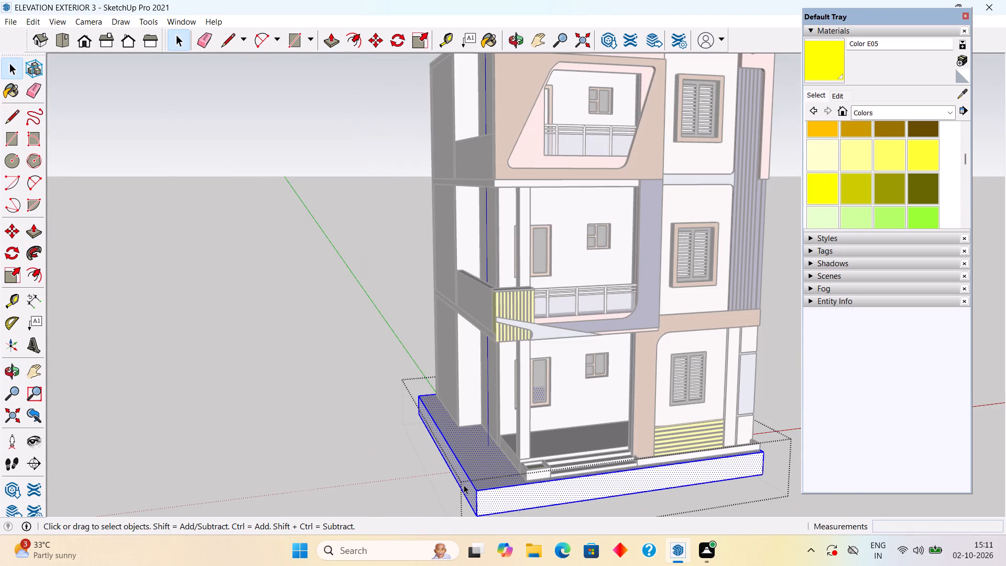
pyautogui.press('p')
pyautogui.click(465, 484)
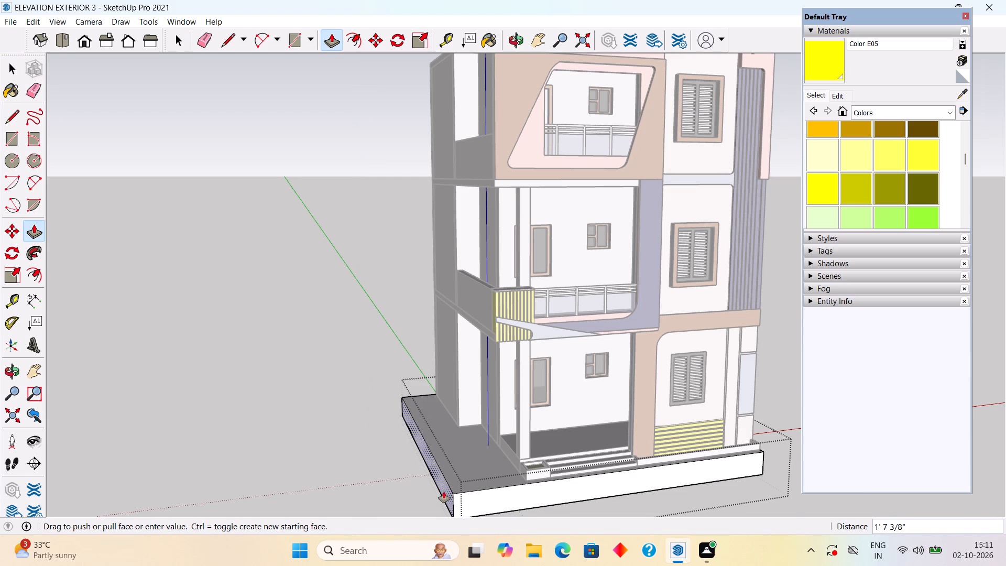
pyautogui.click(444, 492)
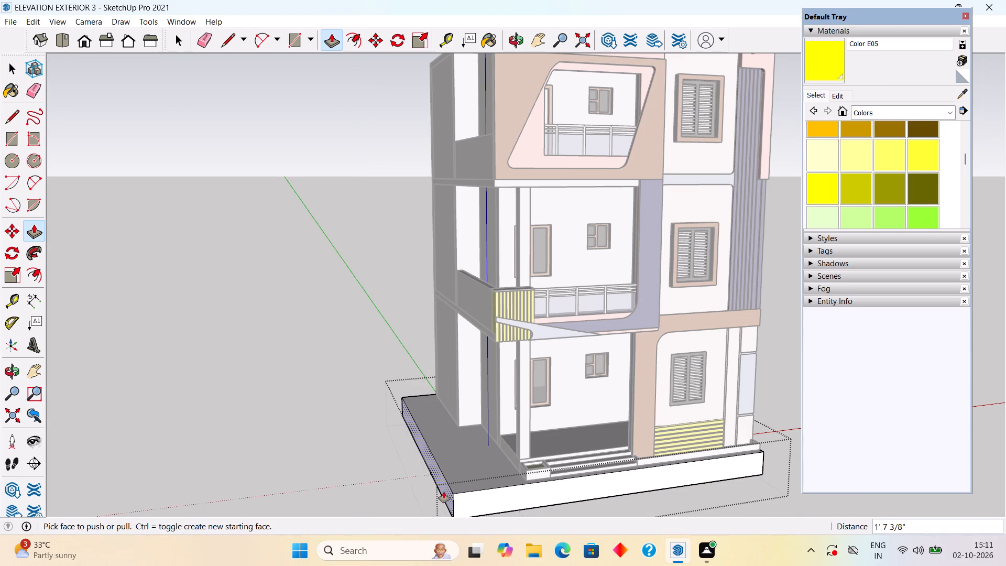
pyautogui.scroll(-2, 462, 464)
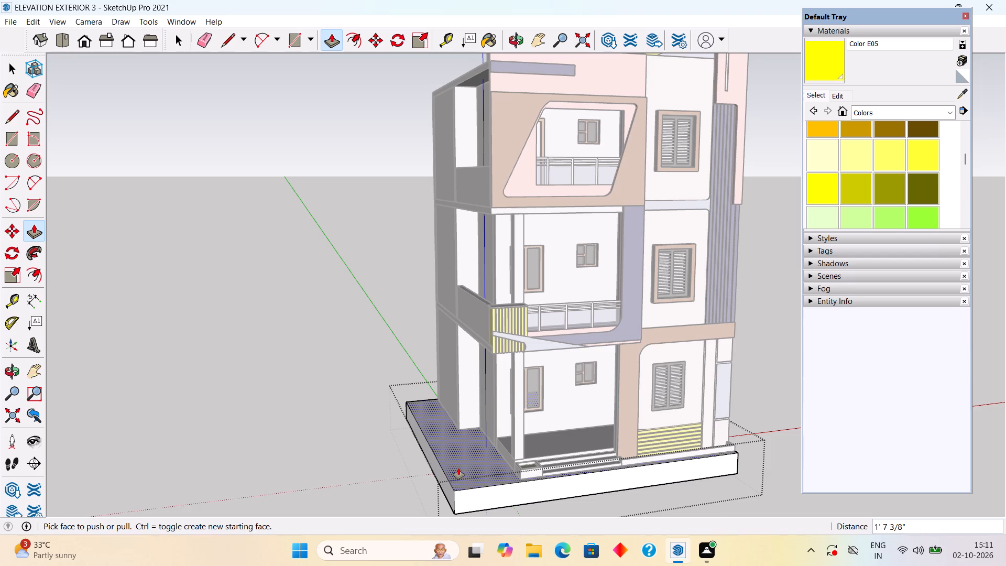
pyautogui.press('t')
pyautogui.press('space')
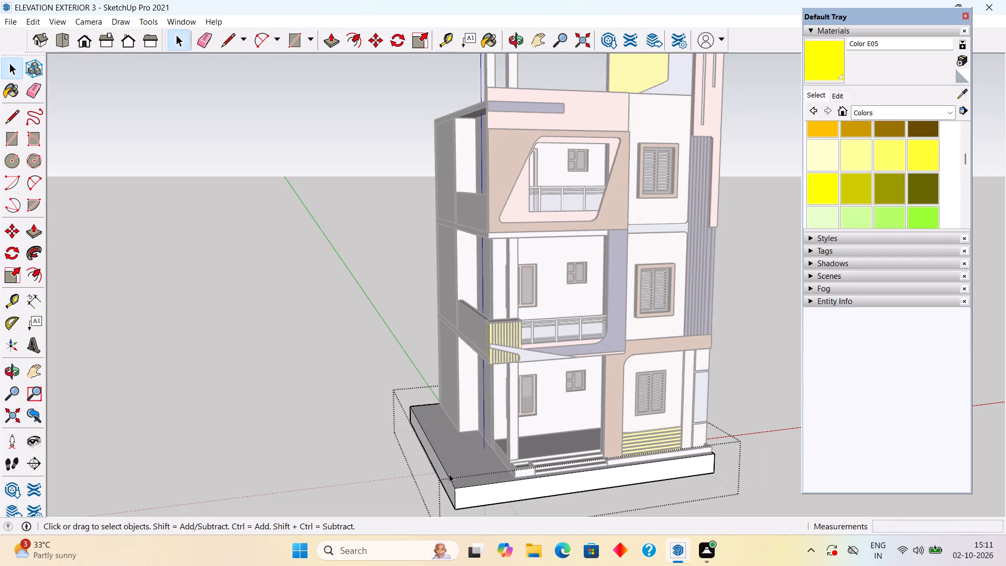
pyautogui.press('space')
pyautogui.click(406, 473)
pyautogui.click(154, 376)
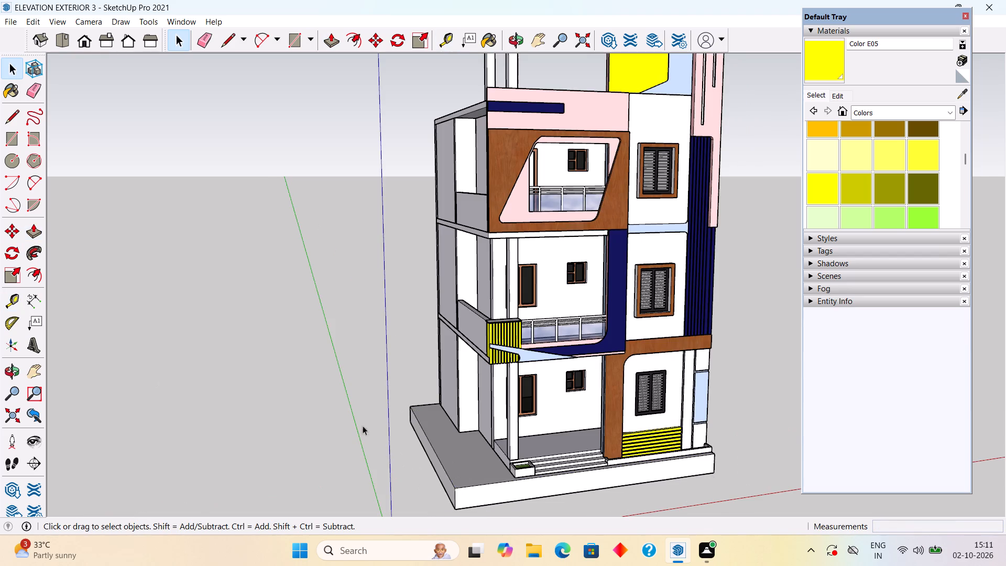
# Place a guide 6" inside the plinth's balcony-side edge and draw a 23' by 6" rectangle along that edge.
pyautogui.press('t')
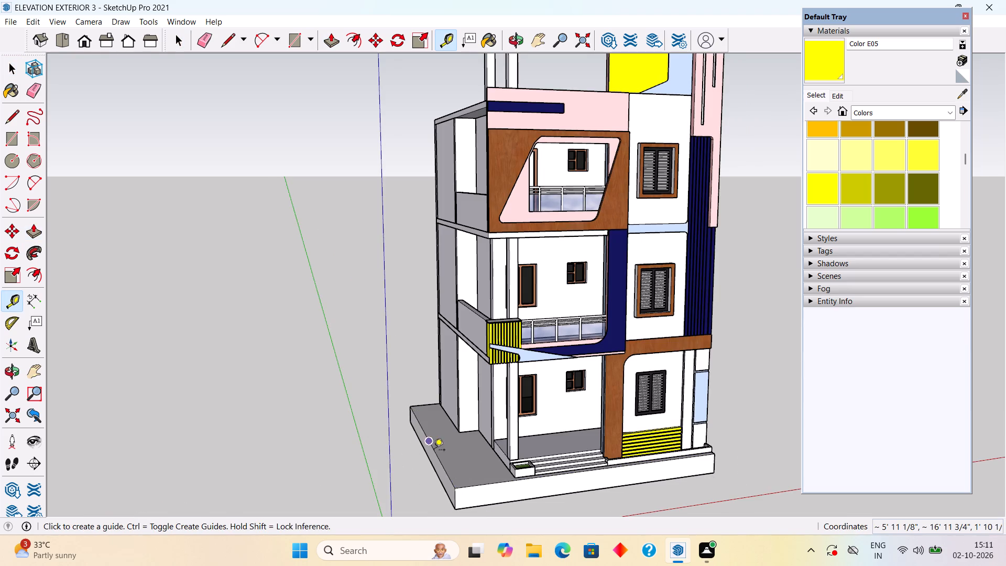
pyautogui.click(438, 462)
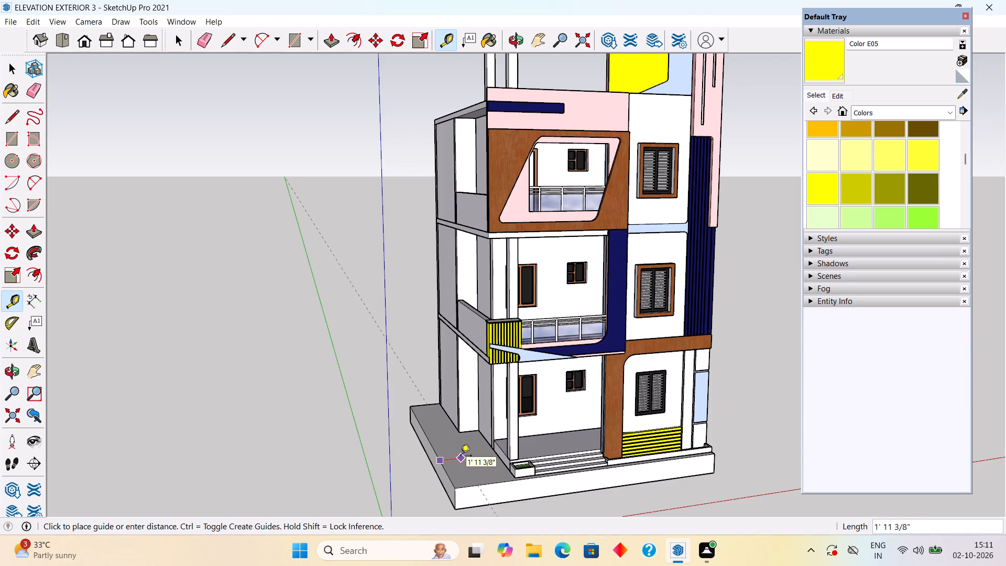
pyautogui.write('6"')
pyautogui.press('Return')
pyautogui.press('space')
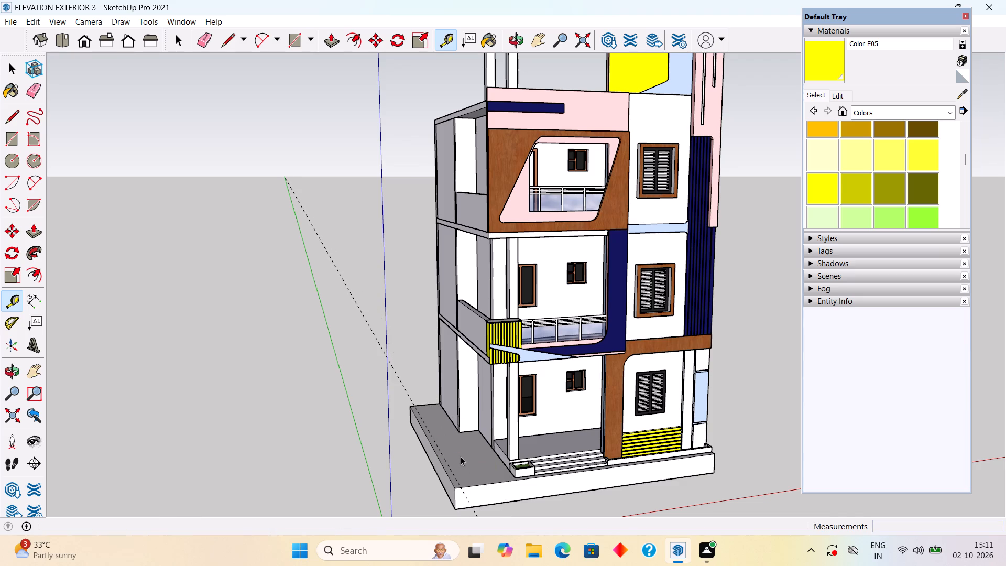
pyautogui.scroll(11, 469, 489)
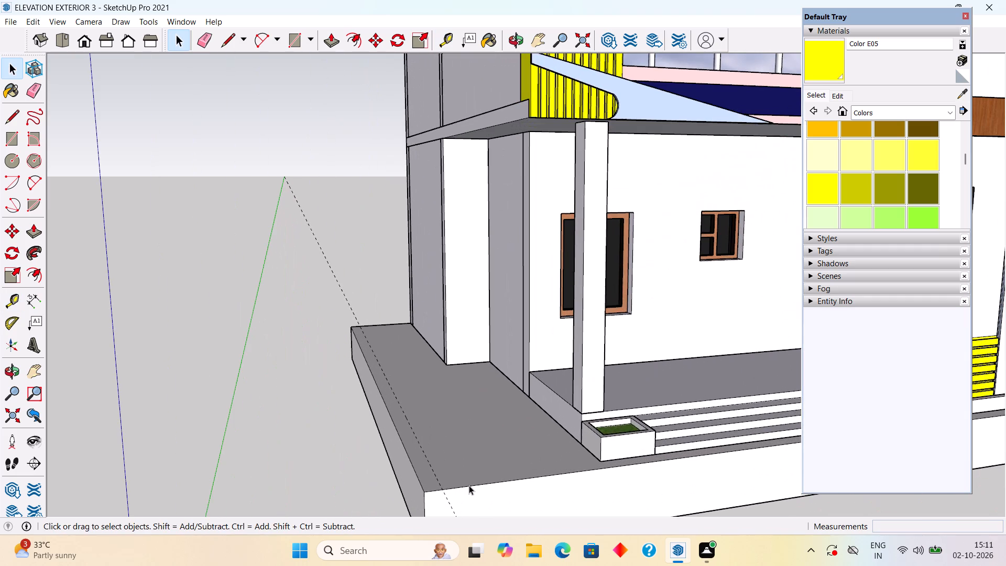
pyautogui.press('r')
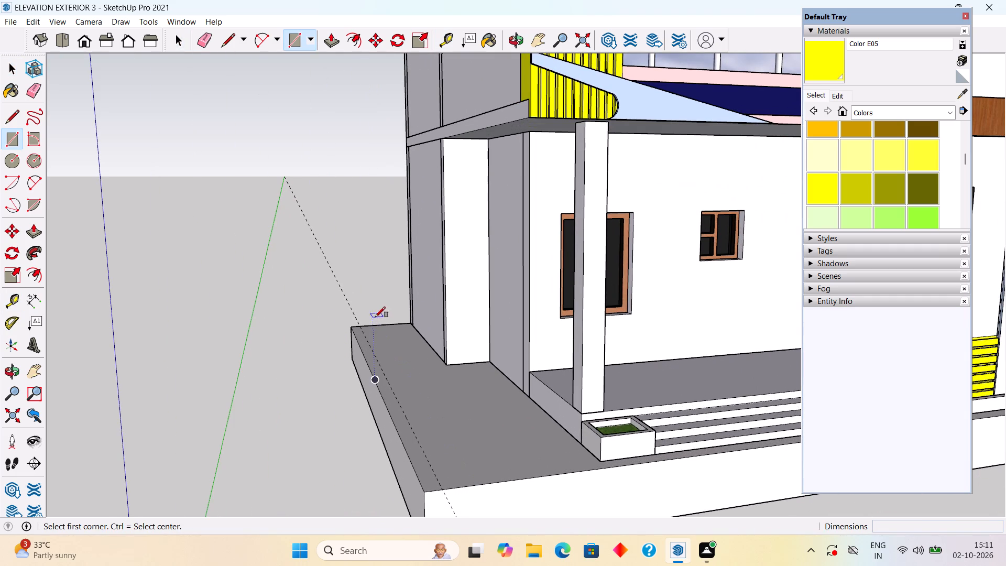
pyautogui.click(353, 328)
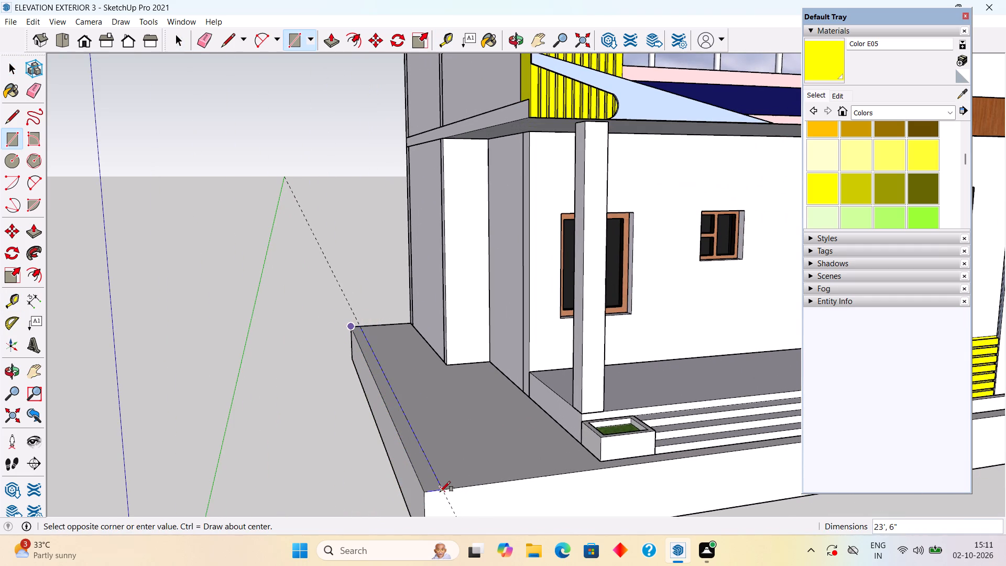
pyautogui.click(441, 491)
pyautogui.press('space')
# Push/Pull the edge strip up 4' into a low boundary wall and make the wall a group.
pyautogui.write('P')
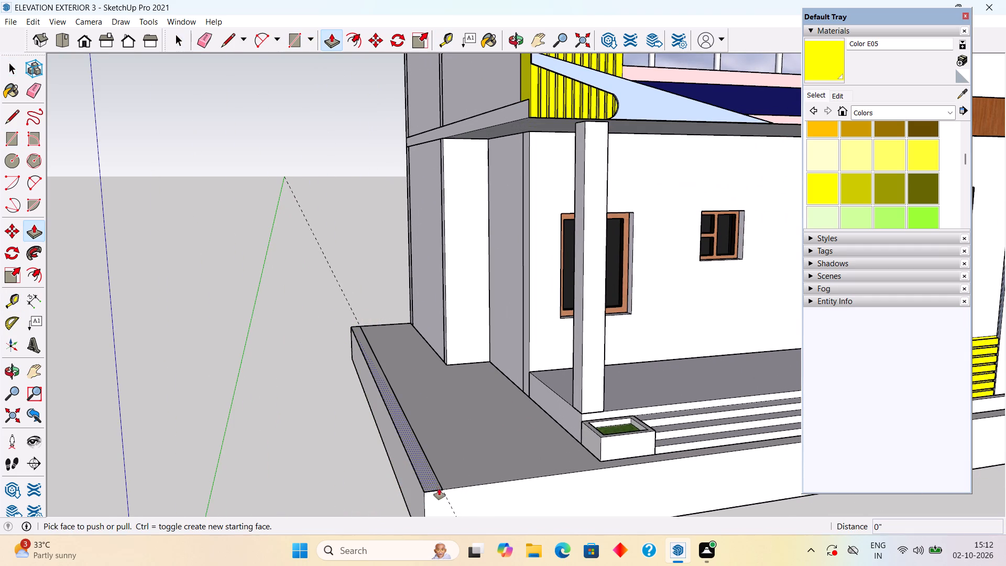
pyautogui.click(432, 473)
pyautogui.scroll(-3, 439, 382)
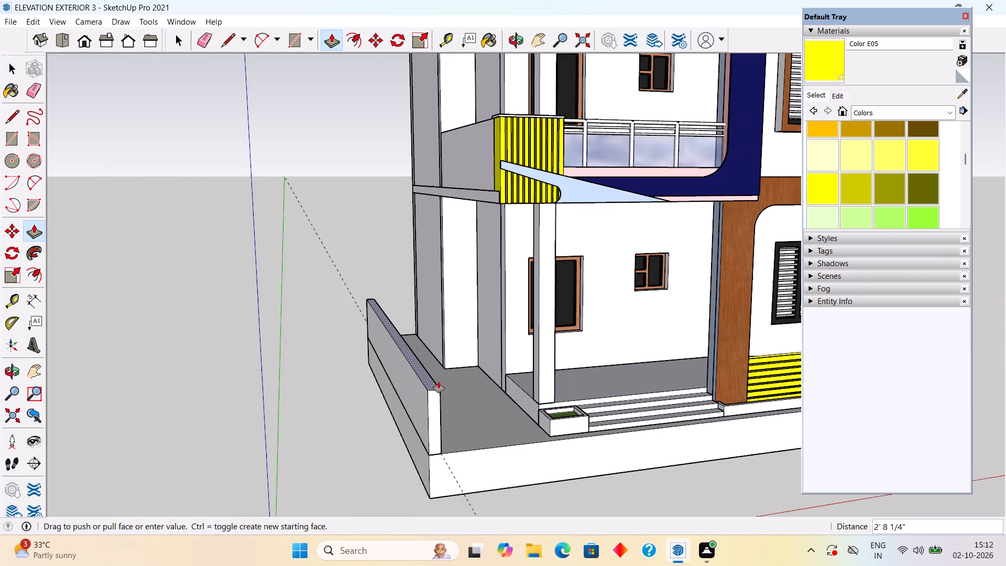
pyautogui.write("4'")
pyautogui.press('Return')
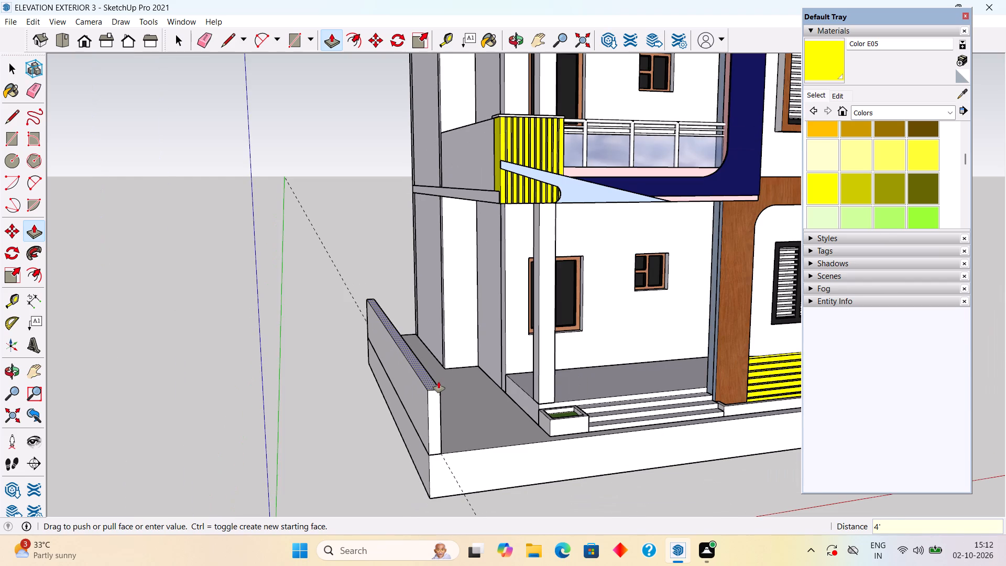
pyautogui.press('space')
pyautogui.tripleClick(427, 387)
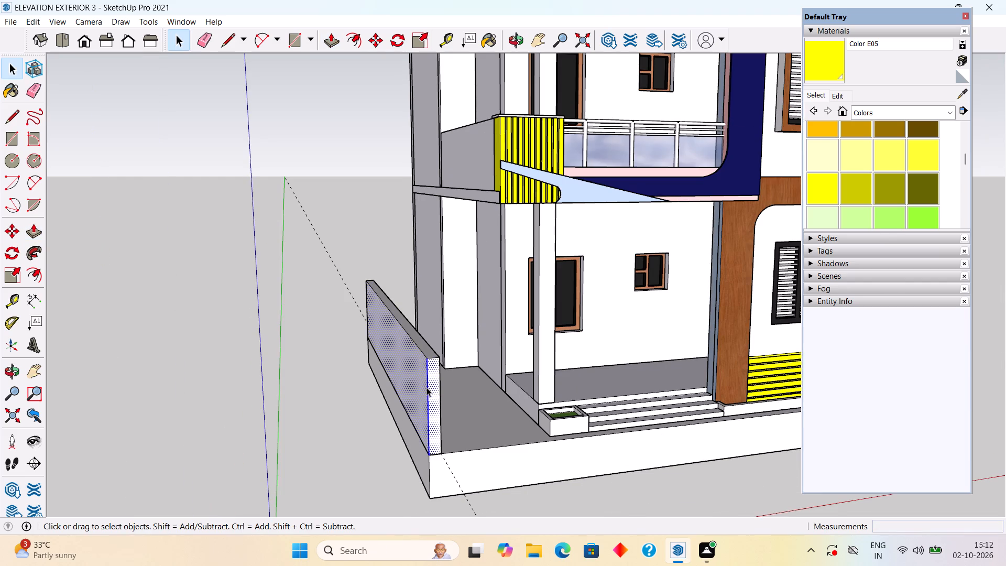
pyautogui.rightClick(427, 387)
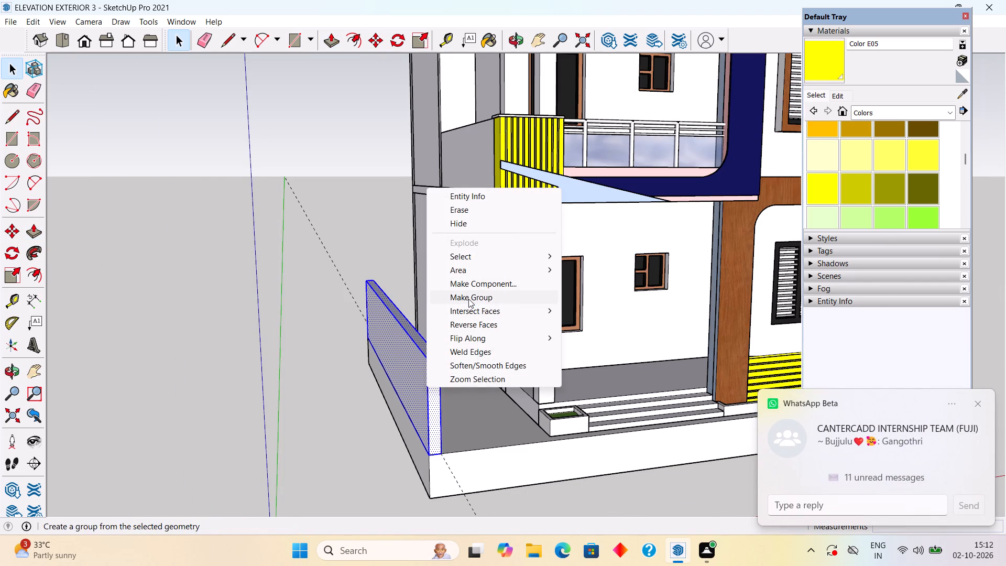
pyautogui.click(468, 299)
# Place a guide 6" inside the plinth's rear edge, in the gap between the house and the new boundary wall.
pyautogui.scroll(-1, 365, 355)
pyautogui.moveTo(364, 367); pyautogui.dragTo(740, 477, button='middle')
pyautogui.moveTo(316, 478); pyautogui.dragTo(485, 419, button='middle')
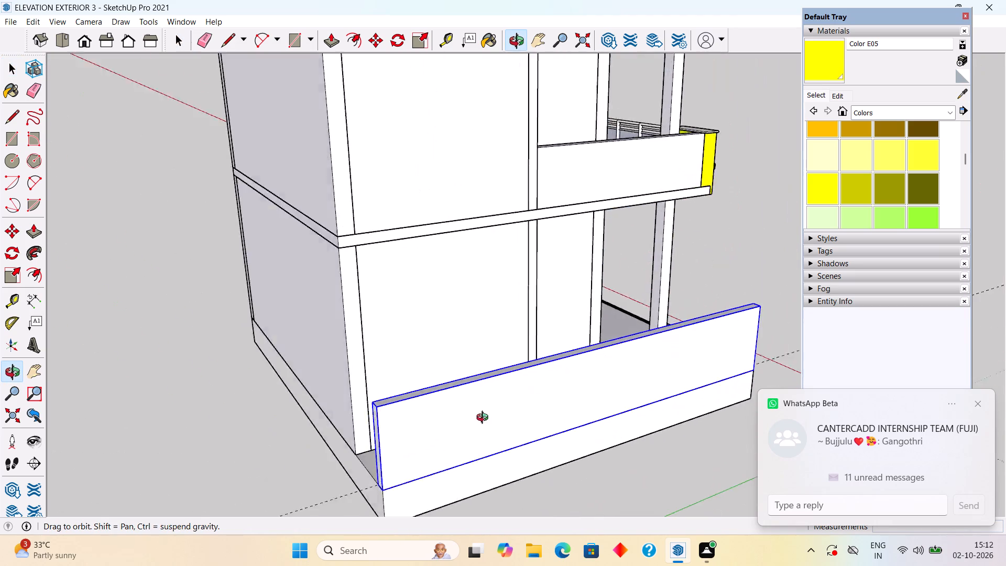
pyautogui.moveTo(485, 419); pyautogui.dragTo(541, 401, button='middle')
pyautogui.scroll(-1, 541, 401)
pyautogui.moveTo(485, 483); pyautogui.dragTo(583, 493, button='middle')
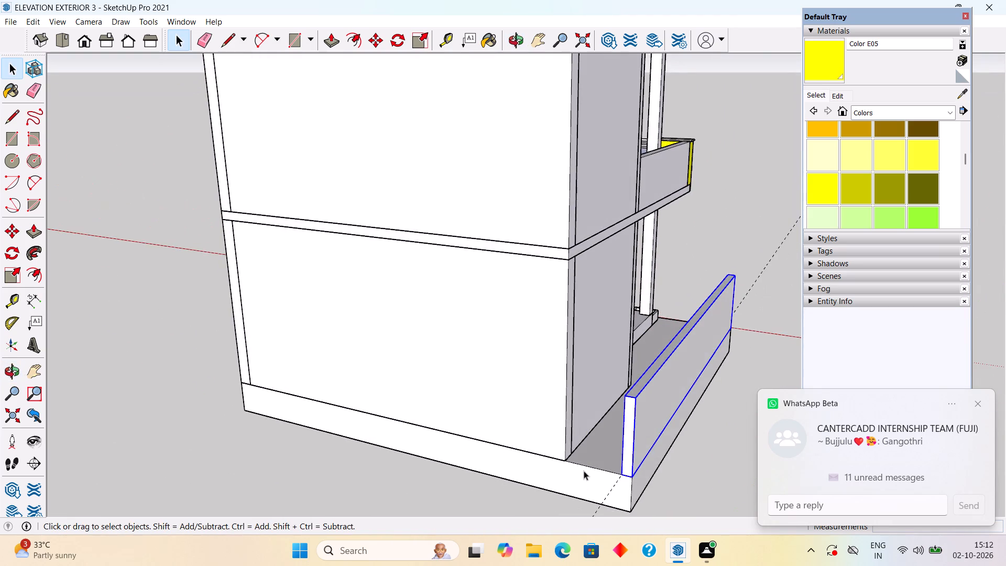
pyautogui.scroll(-3, 584, 471)
pyautogui.moveTo(598, 455); pyautogui.dragTo(618, 496, button='middle')
pyautogui.scroll(4, 621, 496)
pyautogui.moveTo(630, 493); pyautogui.dragTo(676, 479, button='middle')
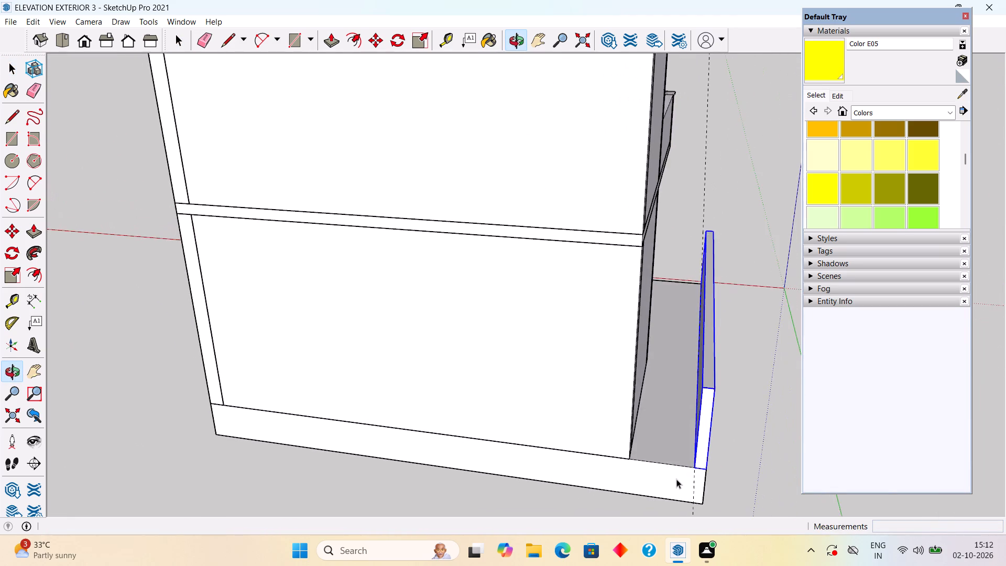
pyautogui.scroll(3, 676, 475)
pyautogui.moveTo(690, 452); pyautogui.dragTo(710, 475, button='middle')
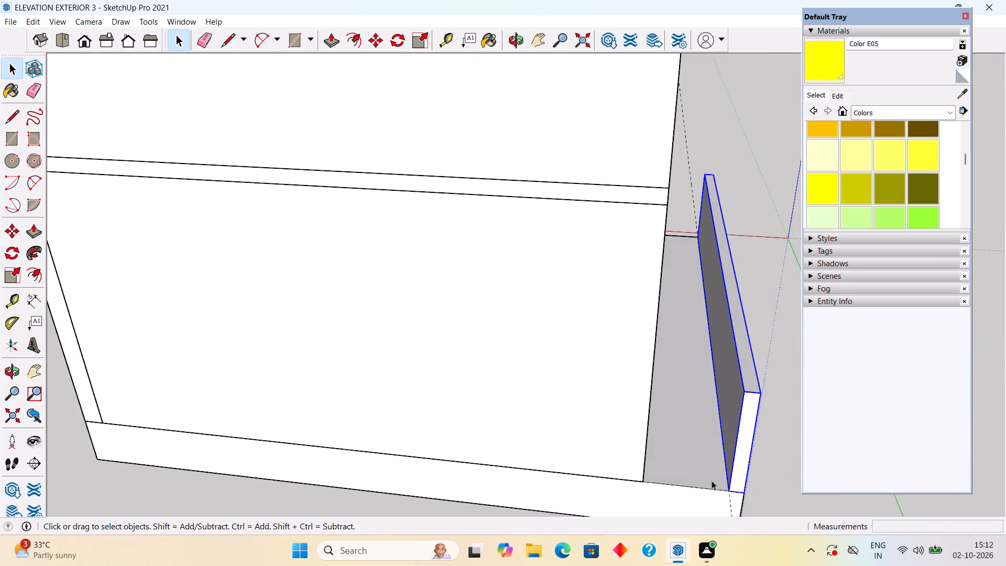
pyautogui.press('t')
pyautogui.click(710, 489)
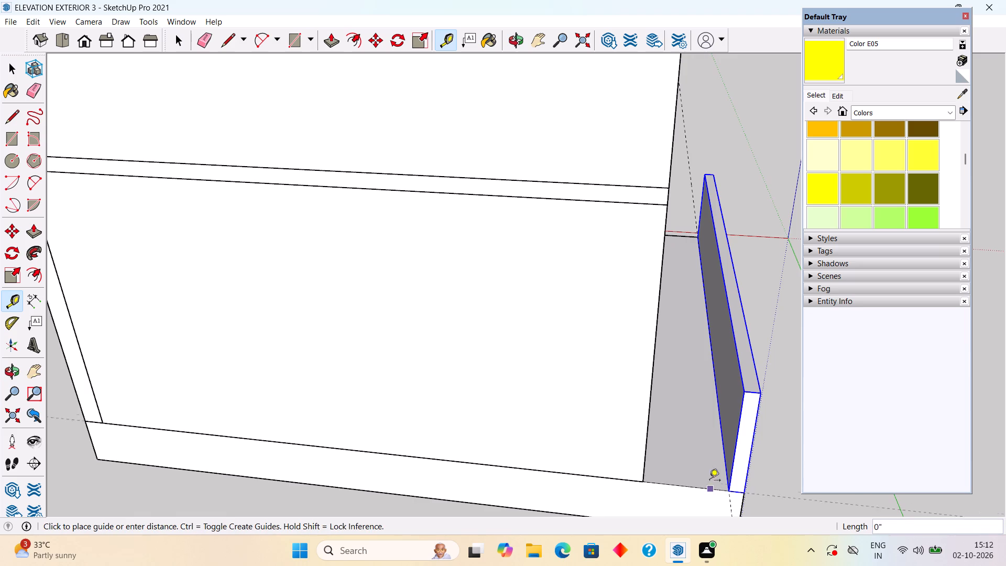
pyautogui.write('6"')
pyautogui.press('Return')
pyautogui.press('space')
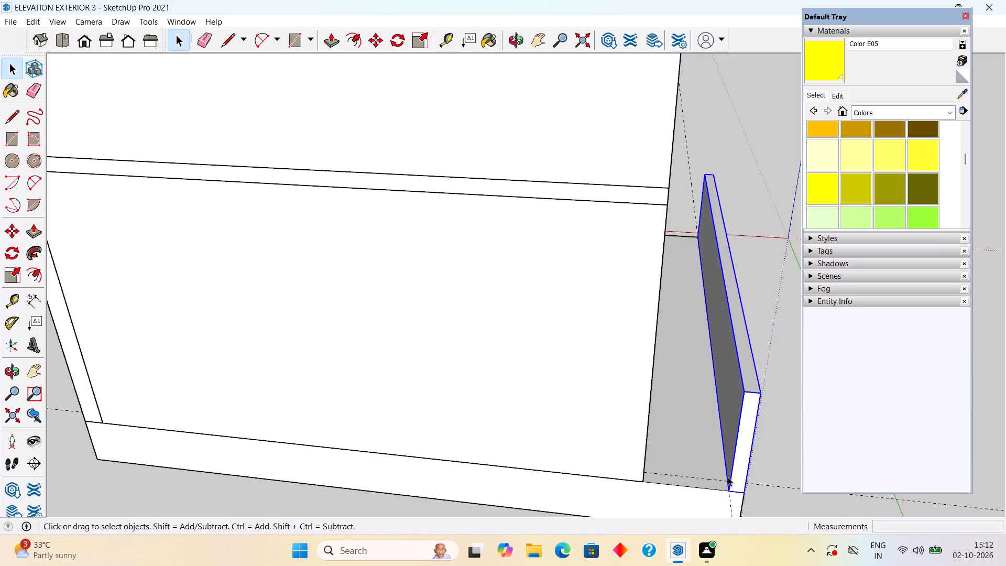
# Draw a 6" deep rectangle along the plinth's rear edge, from the boundary wall's inner face to the house's rear corner.
pyautogui.press('p')
pyautogui.press('r')
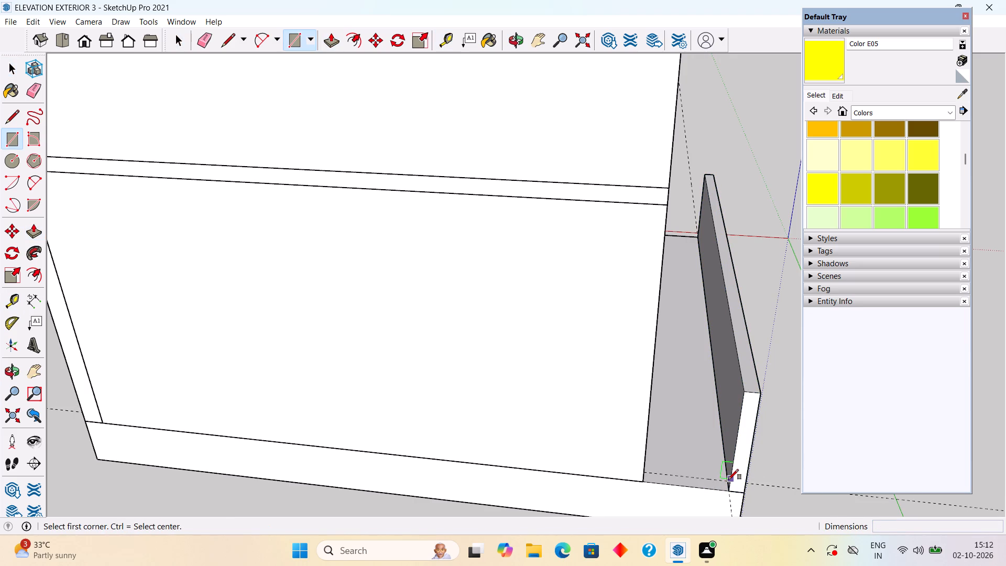
pyautogui.scroll(14, 728, 482)
pyautogui.click(729, 475)
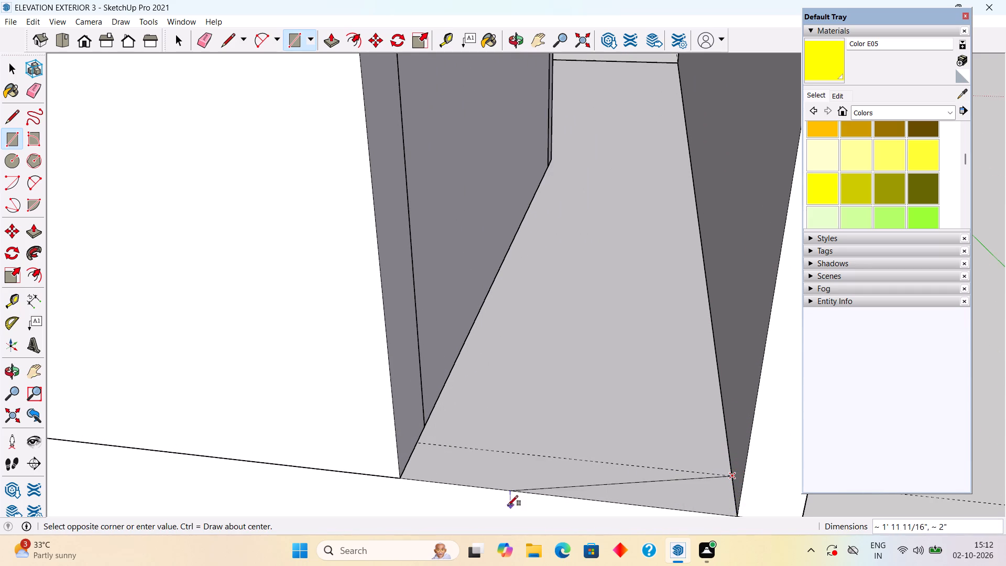
pyautogui.click(401, 478)
pyautogui.press('space')
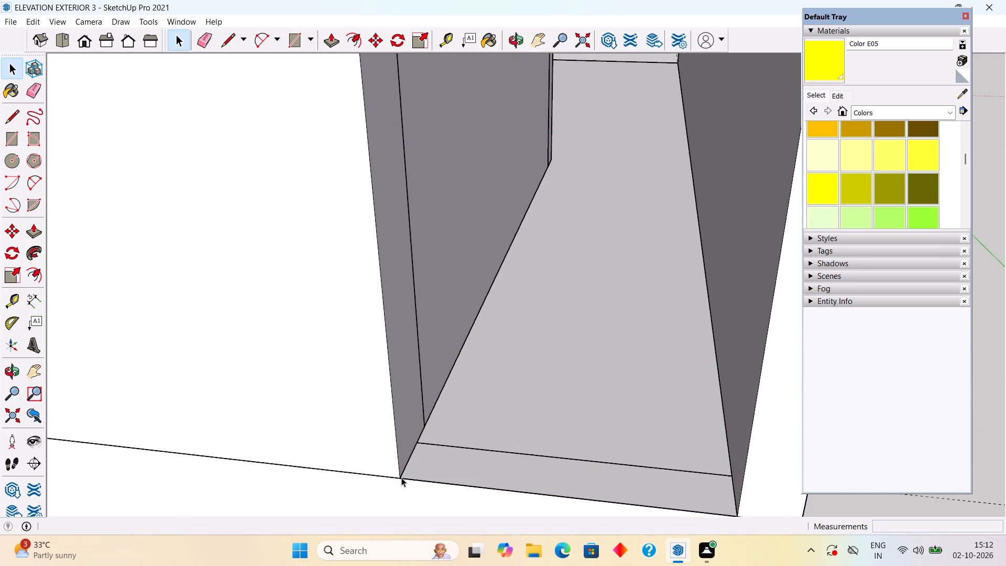
# Push/Pull the rear strip up 4' to match the boundary wall's top, and make it a group.
pyautogui.press('p')
pyautogui.click(497, 489)
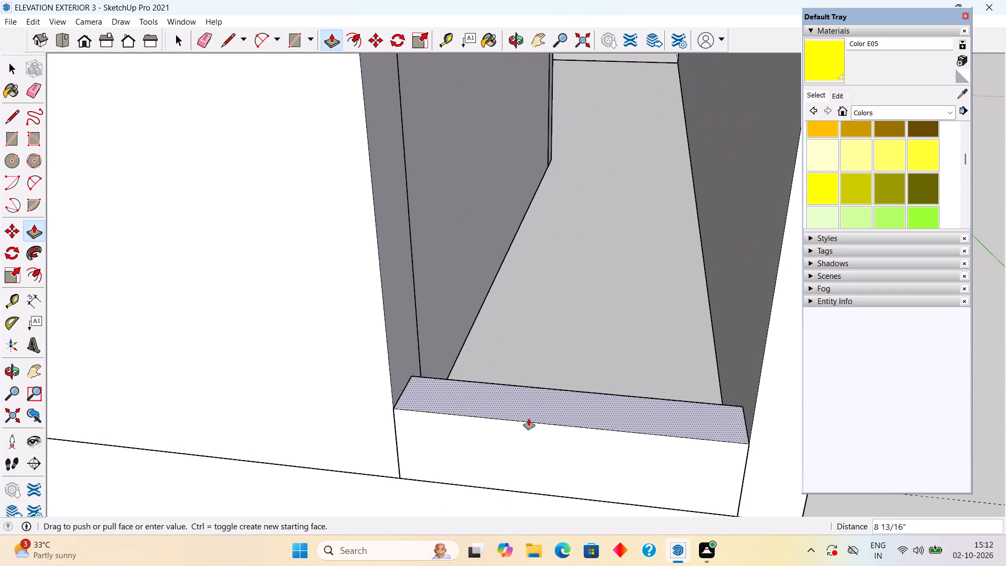
pyautogui.scroll(-8, 529, 419)
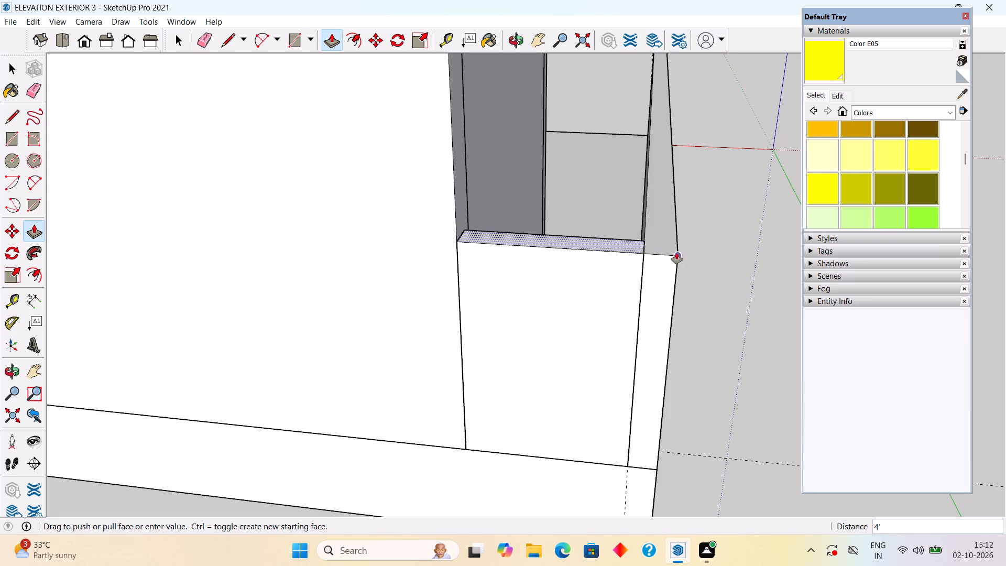
pyautogui.click(676, 253)
pyautogui.press('space')
pyautogui.tripleClick(616, 292)
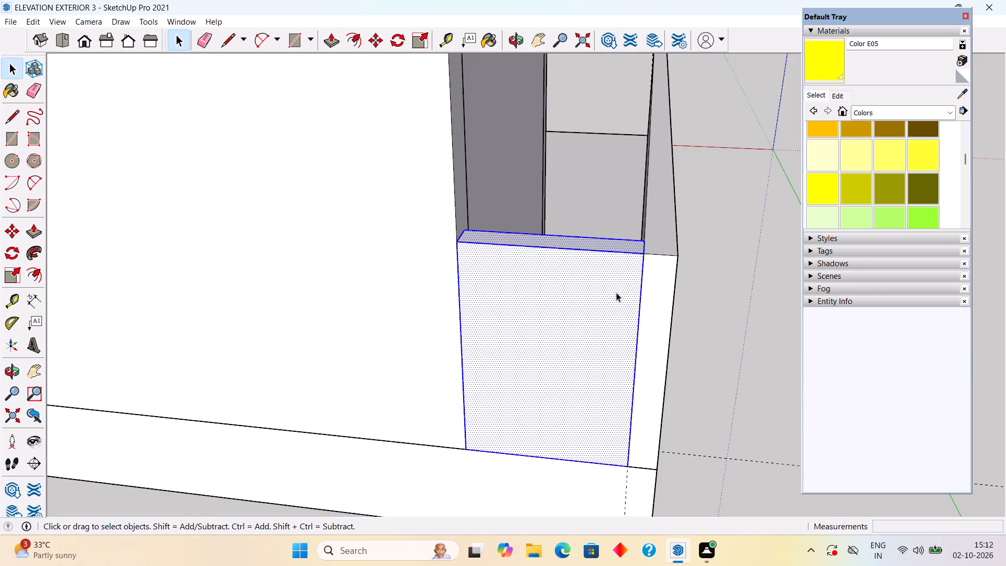
pyautogui.rightClick(615, 292)
pyautogui.click(668, 405)
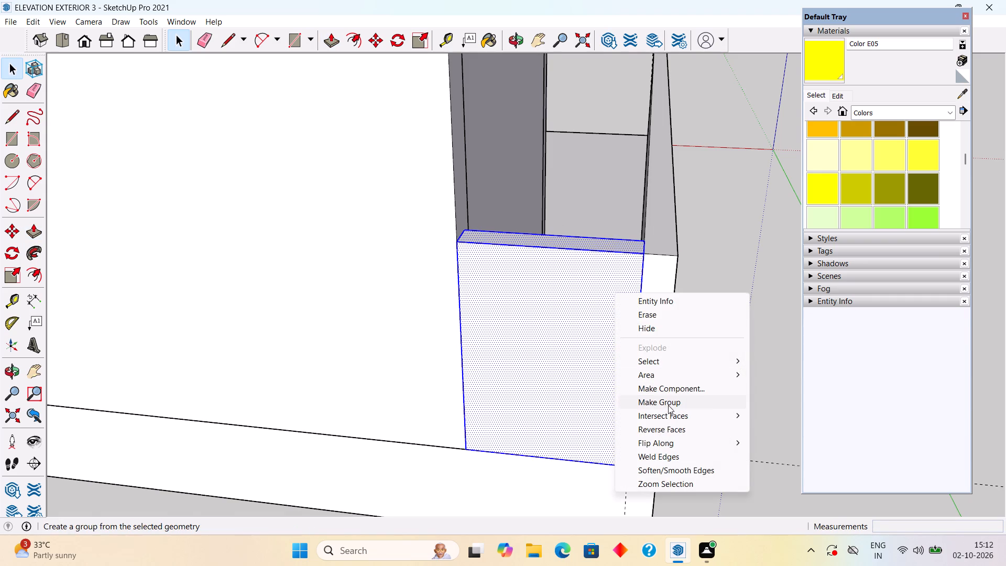
pyautogui.click(710, 345)
# Examine the new boundary walls and the whole house from the balcony side and the front.
pyautogui.scroll(-6, 708, 343)
pyautogui.moveTo(671, 400); pyautogui.dragTo(235, 442, button='middle')
pyautogui.scroll(-4, 308, 445)
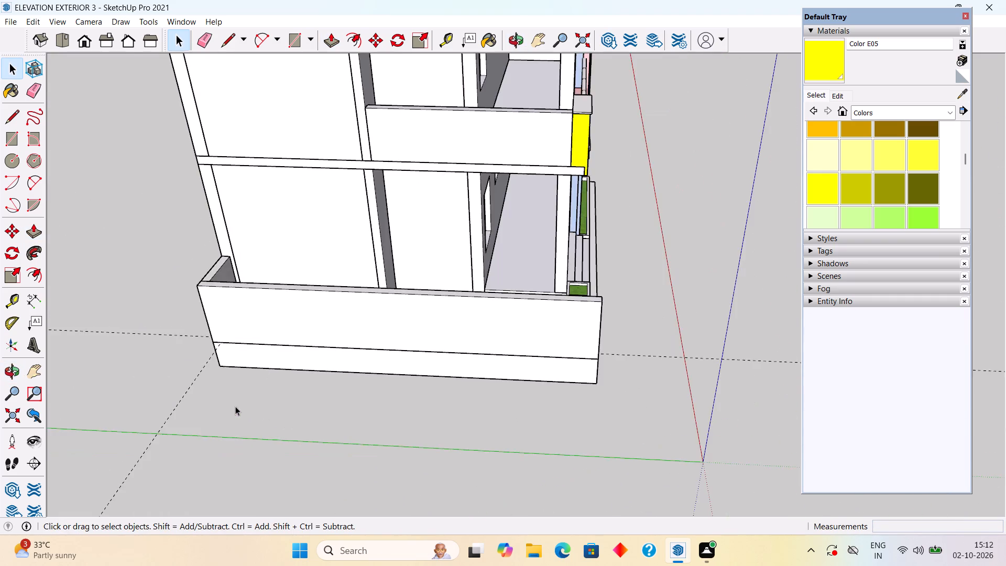
pyautogui.scroll(-4, 235, 406)
pyautogui.scroll(-1, 392, 388)
pyautogui.scroll(-1, 484, 455)
pyautogui.moveTo(484, 455); pyautogui.dragTo(299, 410, button='middle')
pyautogui.scroll(-5, 309, 416)
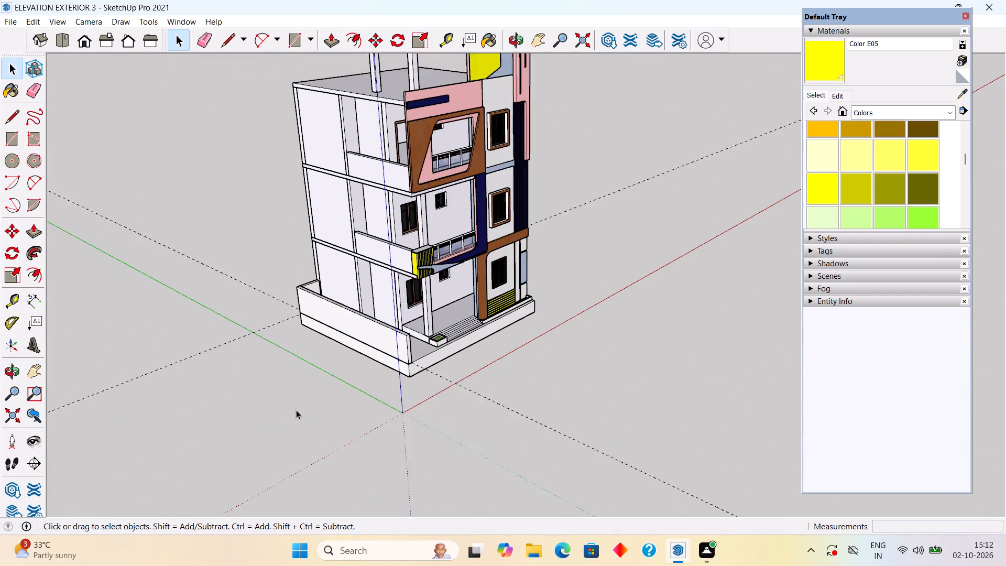
pyautogui.scroll(-2, 296, 410)
pyautogui.moveTo(395, 418); pyautogui.dragTo(270, 355, button='middle')
pyautogui.scroll(4, 425, 361)
pyautogui.scroll(-4, 425, 361)
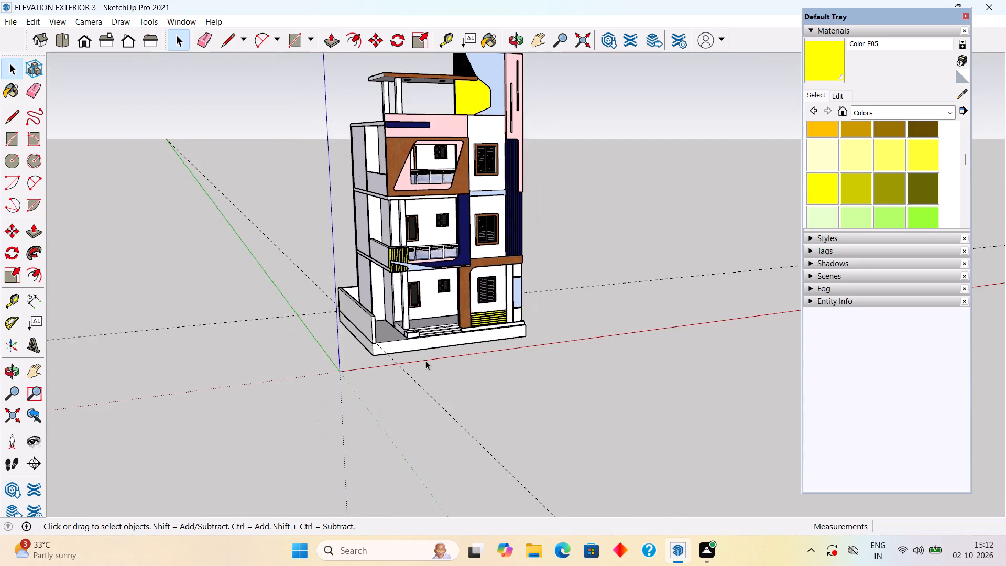
pyautogui.scroll(1, 425, 361)
pyautogui.scroll(-7, 426, 360)
pyautogui.scroll(8, 517, 301)
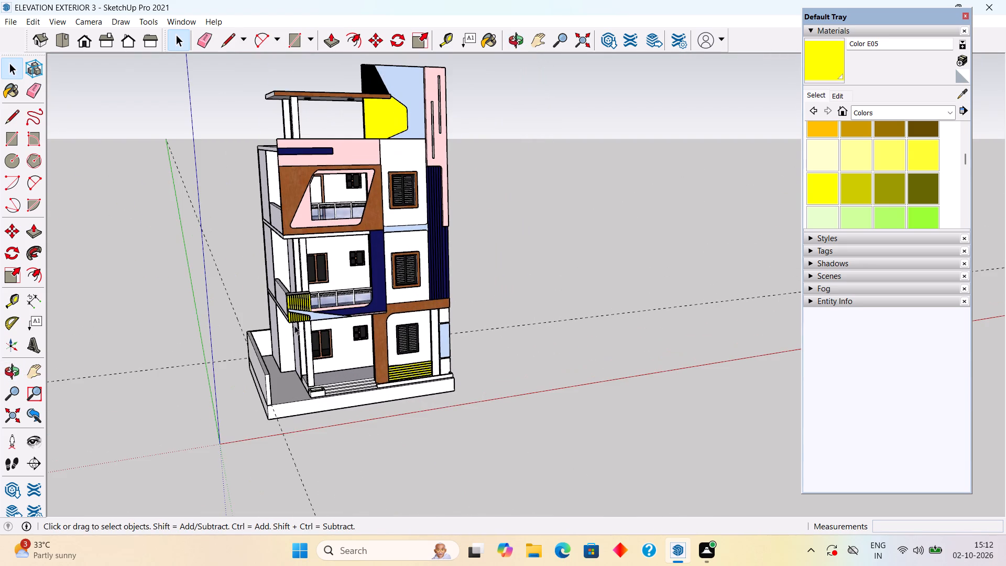
pyautogui.scroll(1, 131, 278)
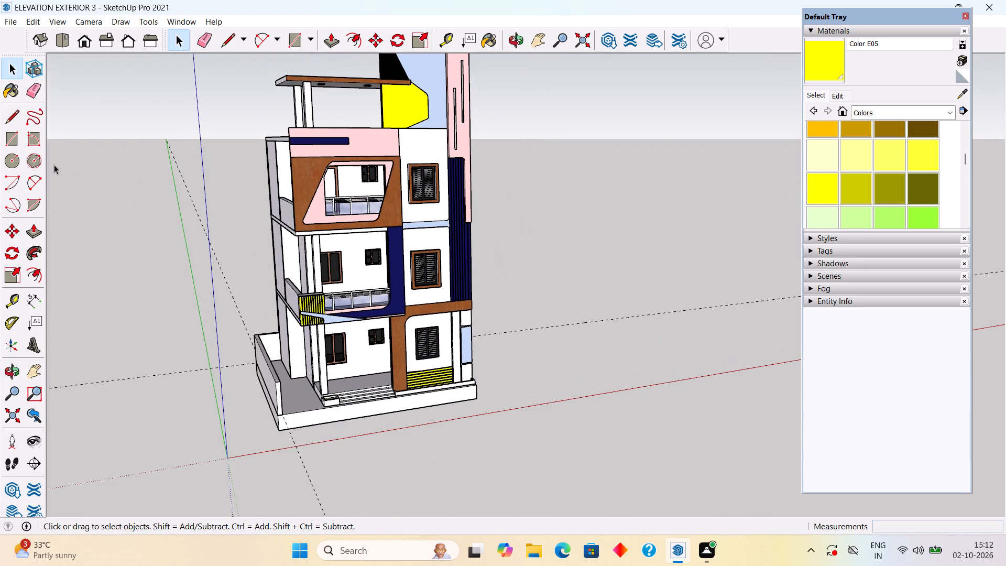
# Delete all guides from the model.
pyautogui.click(35, 21)
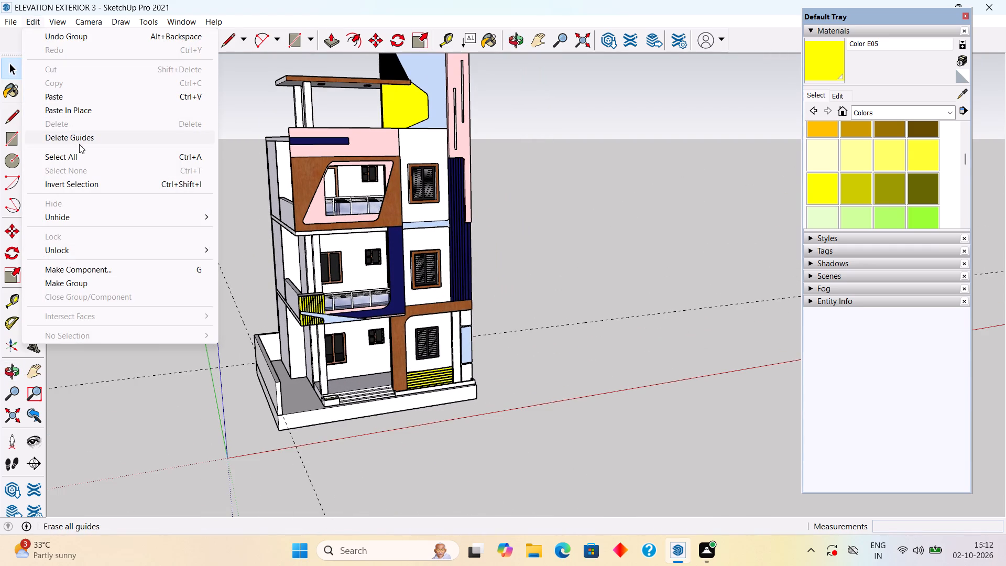
pyautogui.click(81, 140)
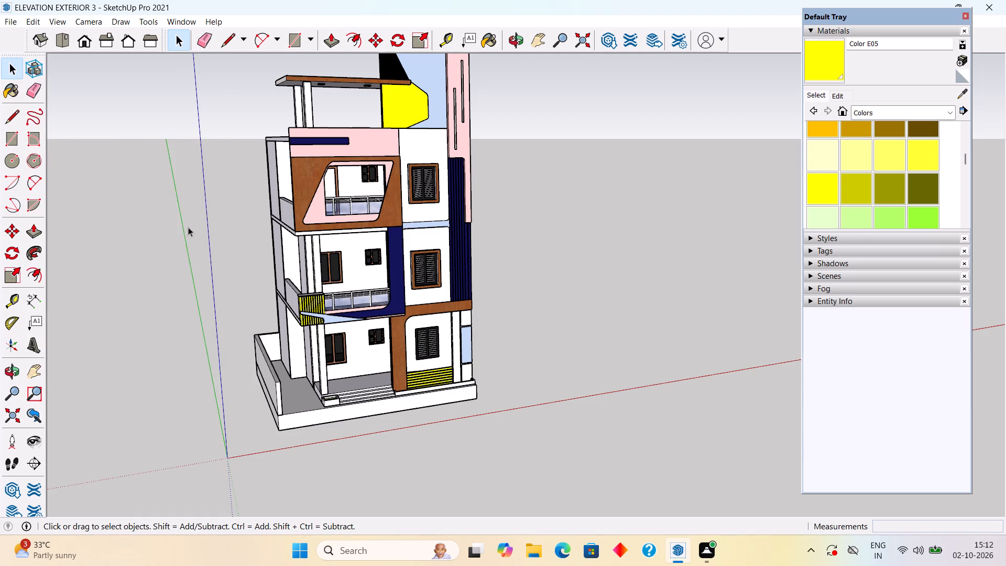
# Examine the front elevation from several angles and distances, from the roof canopy down to the boundary wall.
pyautogui.scroll(-7, 348, 476)
pyautogui.moveTo(323, 438); pyautogui.dragTo(264, 400, button='middle')
pyautogui.scroll(3, 325, 408)
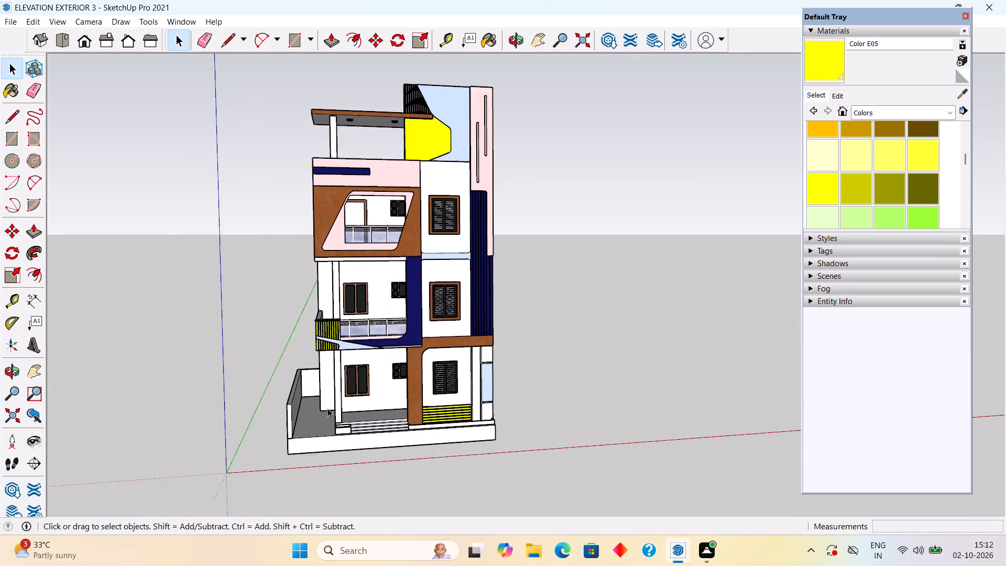
pyautogui.scroll(5, 327, 408)
pyautogui.scroll(-2, 345, 405)
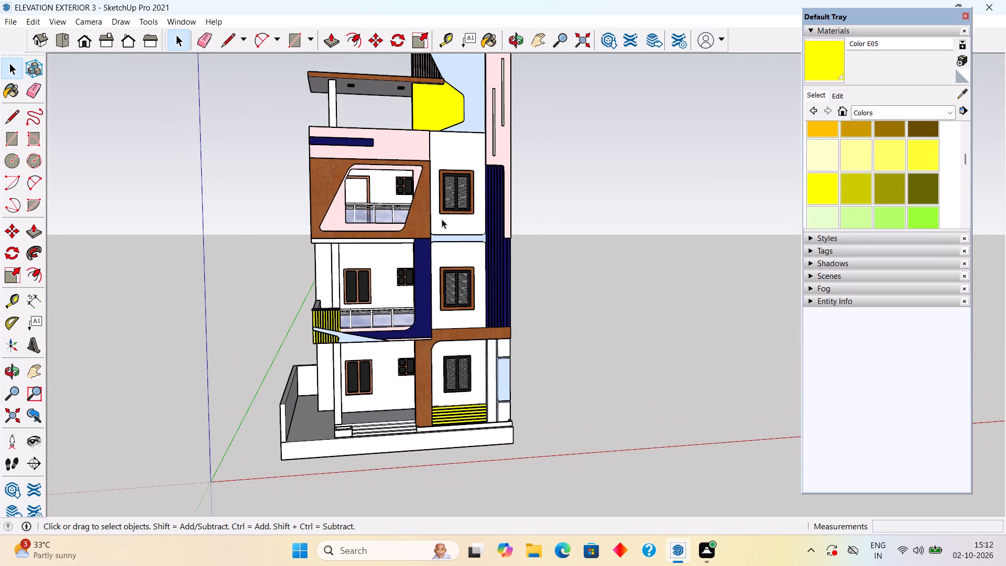
pyautogui.moveTo(514, 177); pyautogui.dragTo(516, 245, button='middle')
pyautogui.scroll(-4, 516, 245)
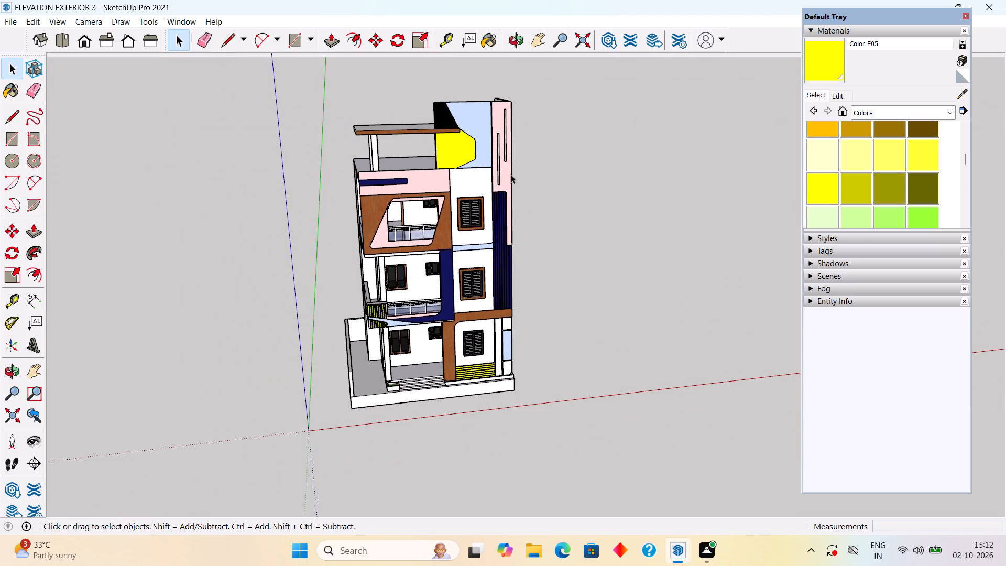
pyautogui.scroll(3, 494, 105)
pyautogui.scroll(2, 493, 224)
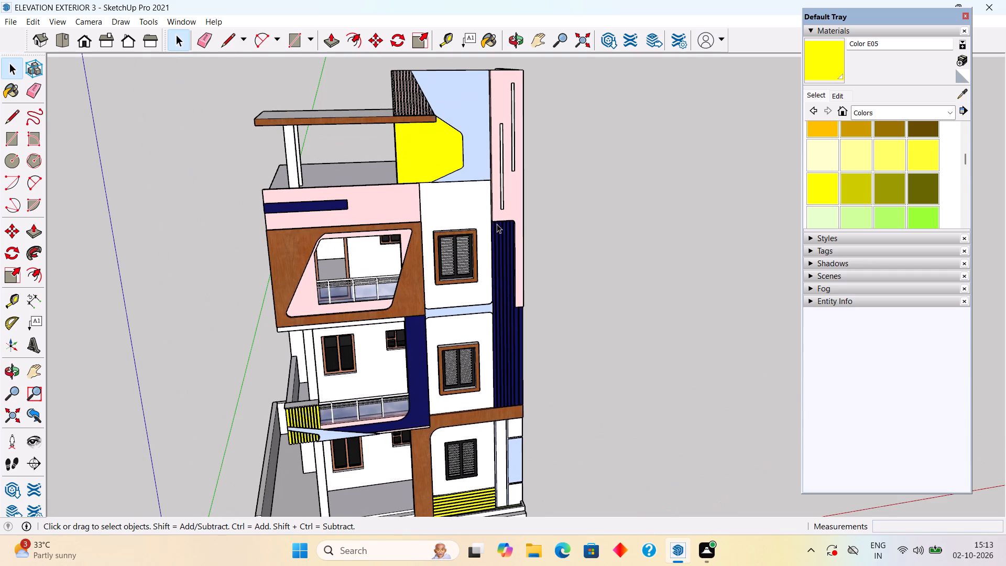
pyautogui.moveTo(475, 288); pyautogui.dragTo(477, 270, button='middle')
pyautogui.scroll(-3, 477, 270)
pyautogui.scroll(1, 444, 379)
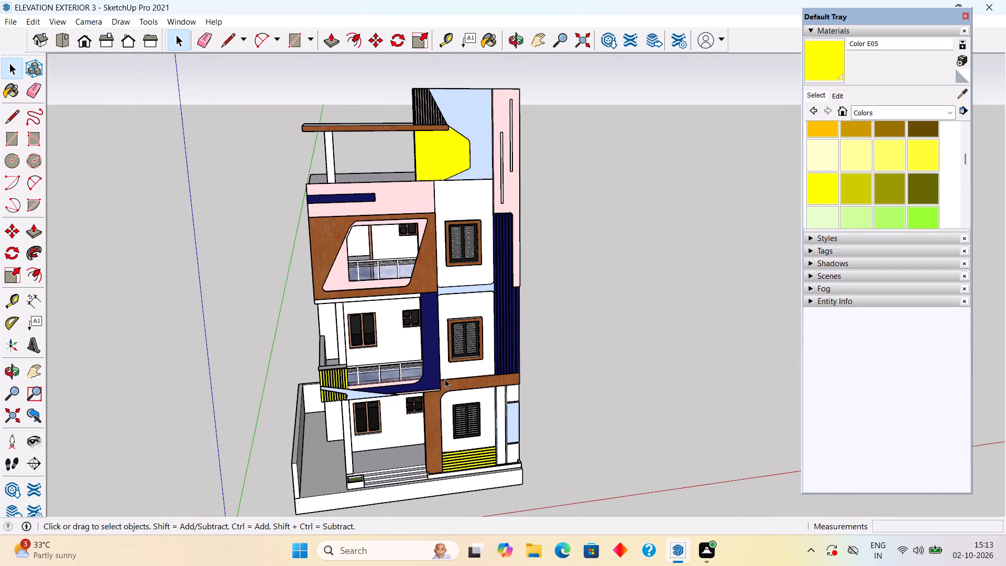
pyautogui.scroll(1, 445, 378)
pyautogui.scroll(-1, 445, 378)
pyautogui.scroll(1, 429, 423)
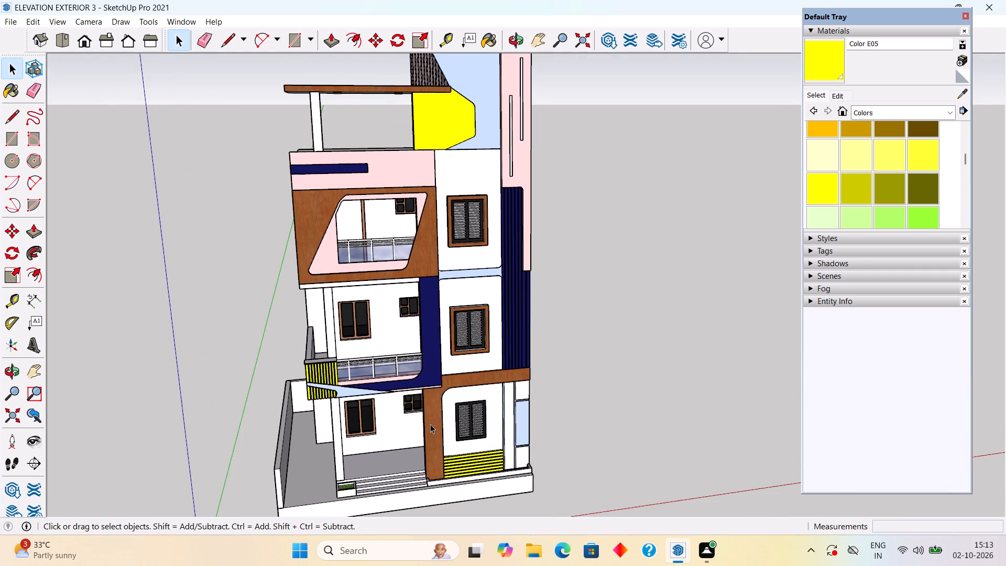
pyautogui.scroll(-1, 428, 421)
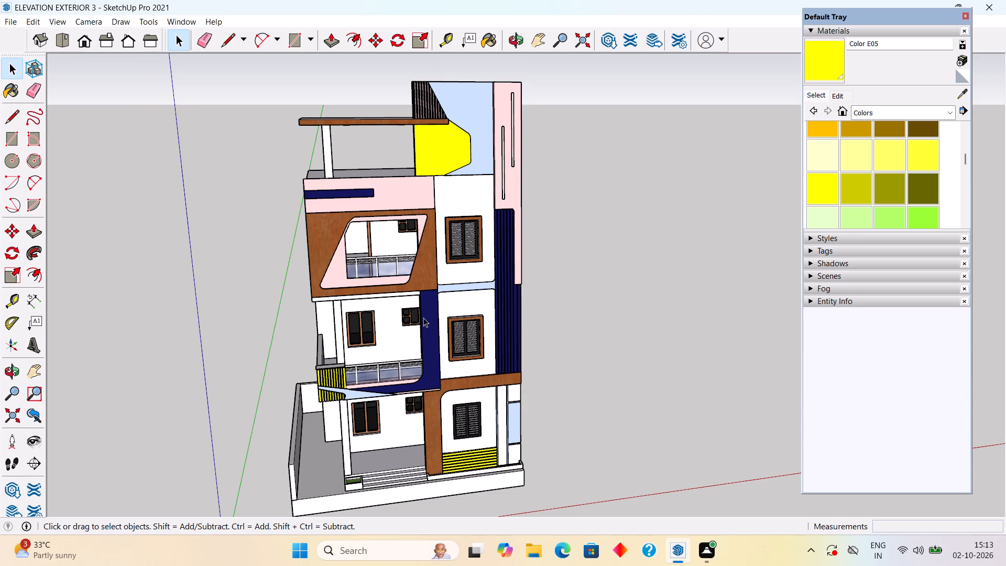